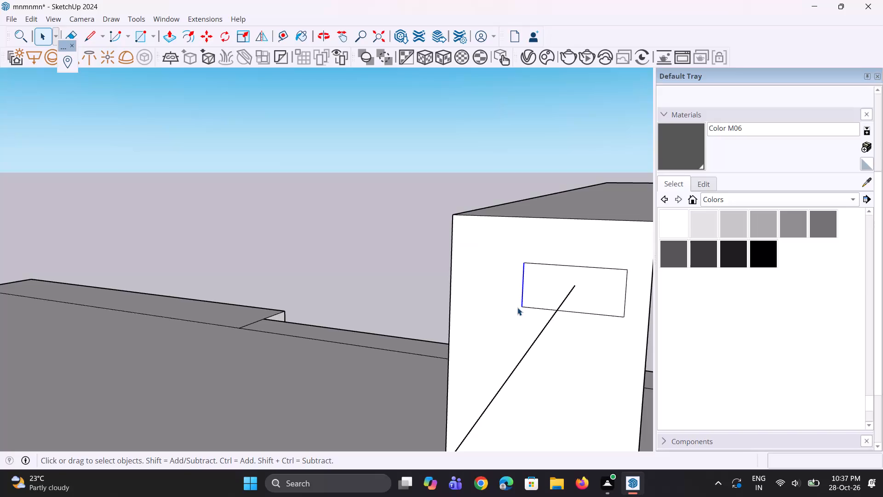
Copy the top rectangle straight down to the second line's end on the right roof parapet's end face.
scroll(500, 271, down, 3)
middle_drag(538, 376, 550, 345)
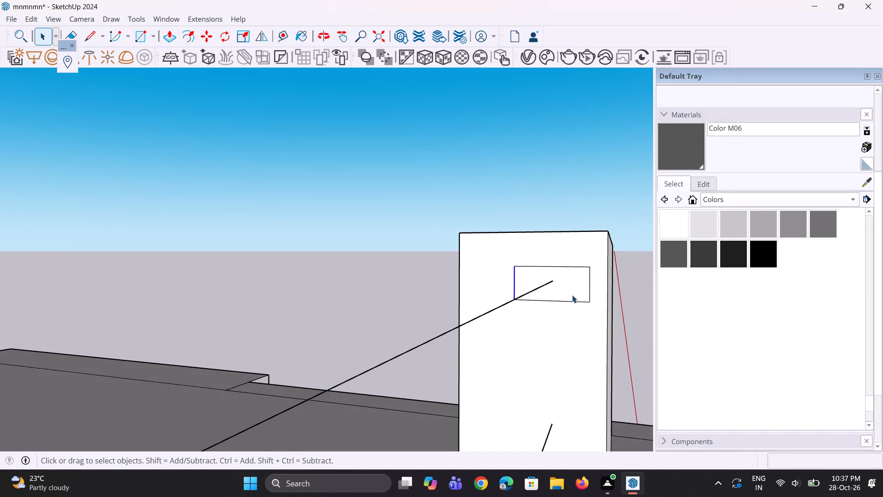
click(572, 294)
scroll(509, 278, down, 4)
key(m)
scroll(549, 316, up, 3)
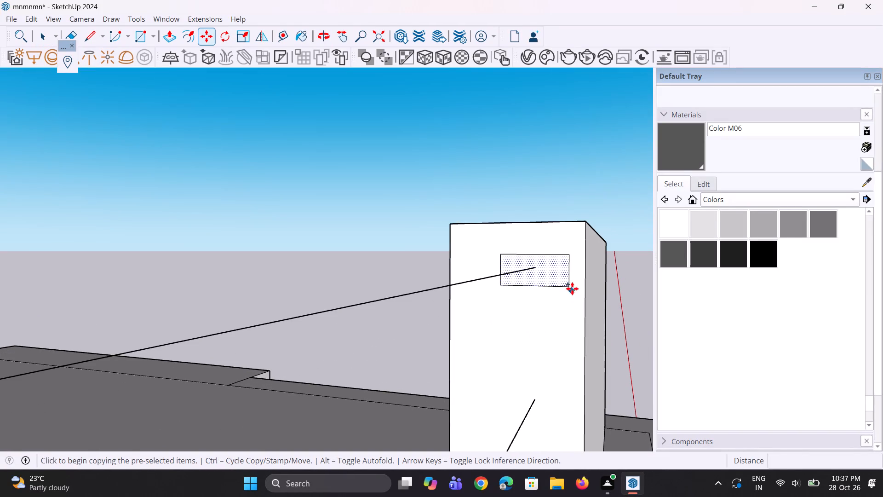
click(570, 286)
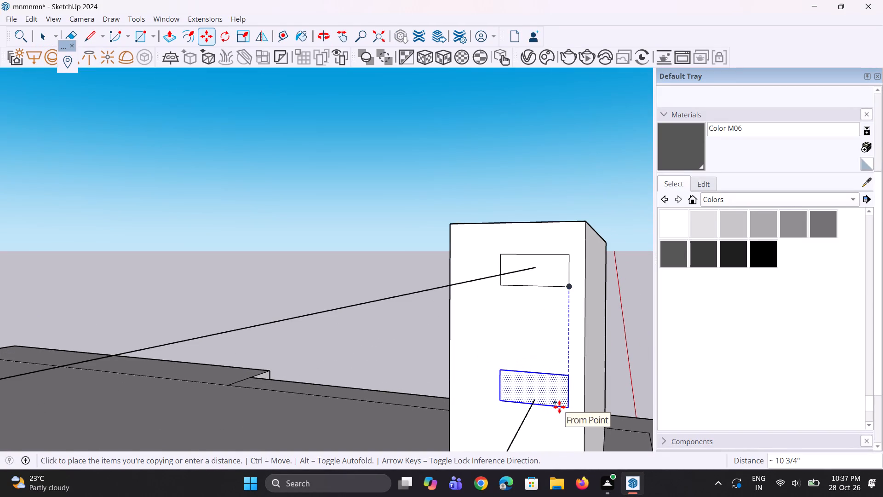
click(560, 412)
Copy the second rectangle down to the third line's end on the right parapet's end face.
scroll(489, 282, down, 14)
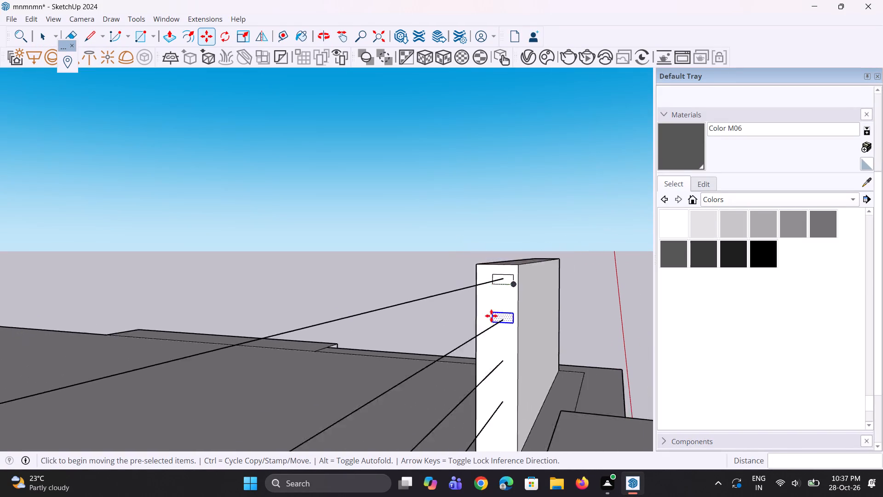
scroll(508, 391, up, 3)
scroll(511, 382, down, 4)
click(382, 36)
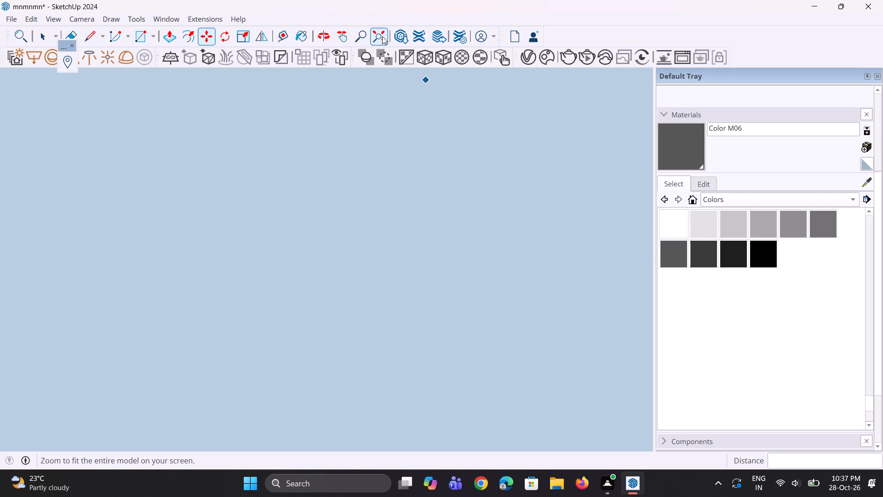
middle_drag(425, 178, 433, 324)
scroll(446, 159, up, 9)
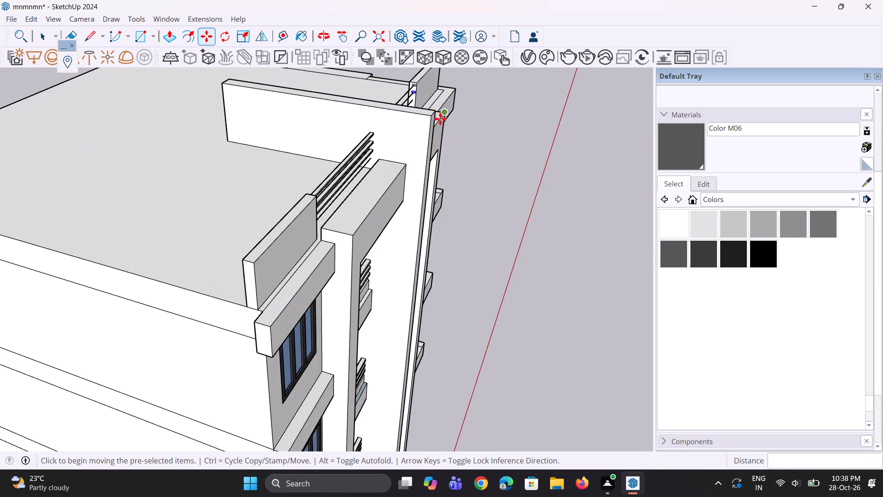
scroll(407, 125, up, 2)
scroll(365, 210, down, 3)
scroll(447, 26, up, 3)
scroll(422, 81, up, 11)
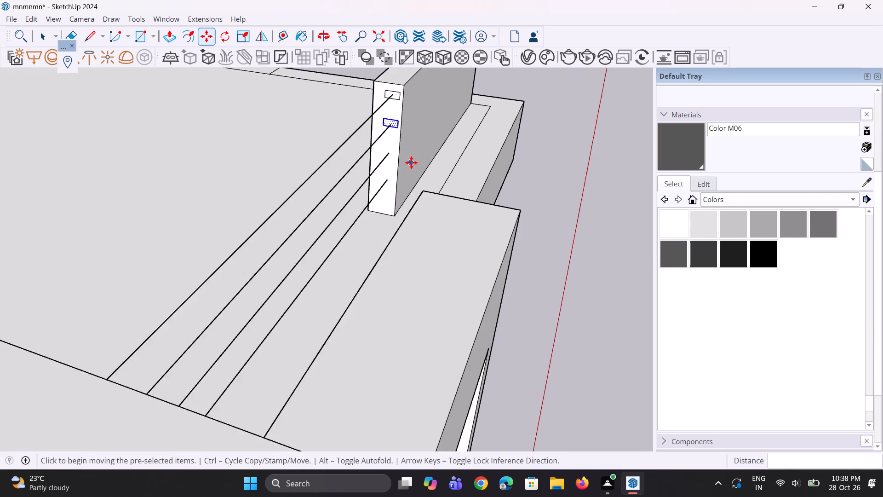
scroll(411, 162, up, 3)
middle_drag(413, 168, 409, 155)
key(m)
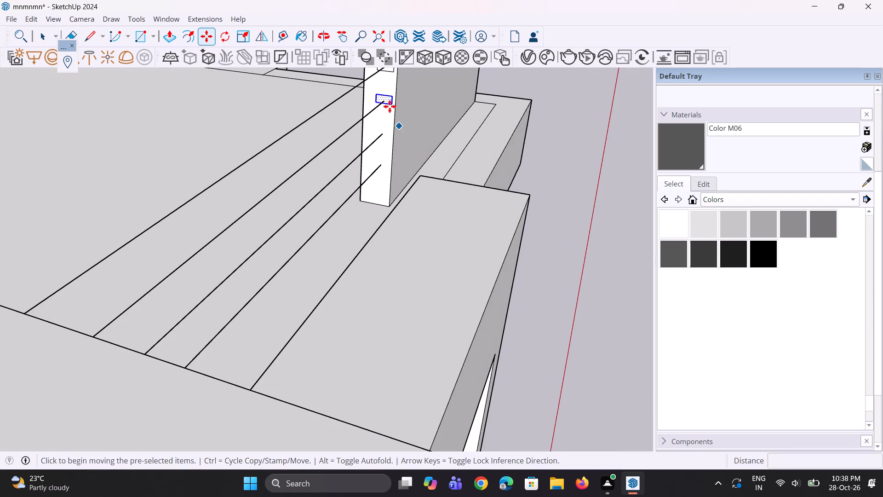
scroll(390, 109, up, 3)
click(388, 101)
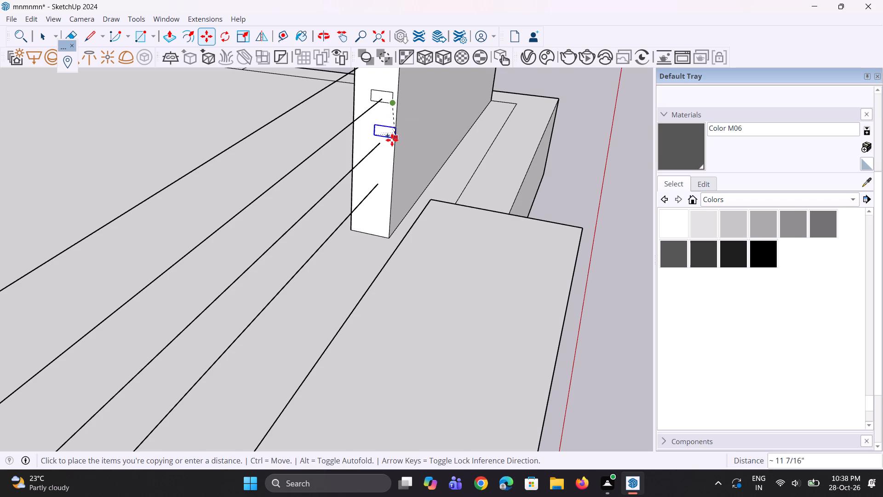
click(389, 141)
Copy the third rectangle 1' down to the lowest line's end on the right parapet's end face and clear the selection.
middle_drag(384, 184, 383, 166)
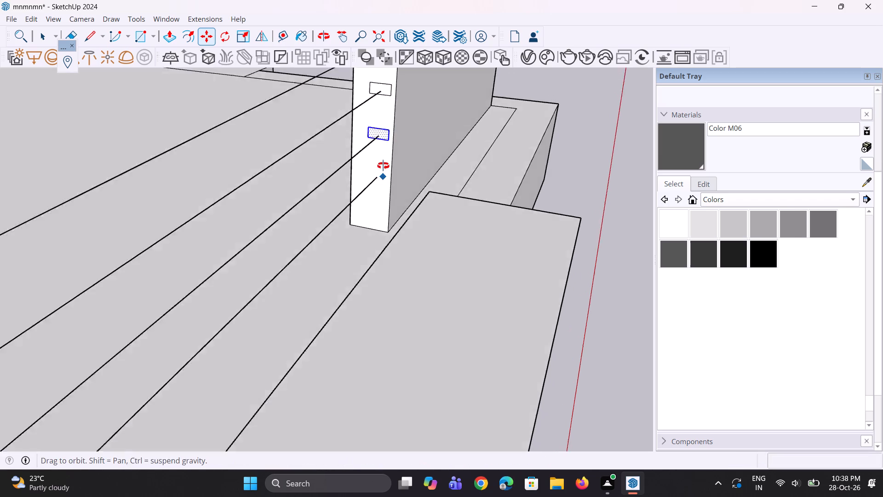
middle_drag(383, 166, 383, 165)
scroll(382, 154, up, 5)
key(m)
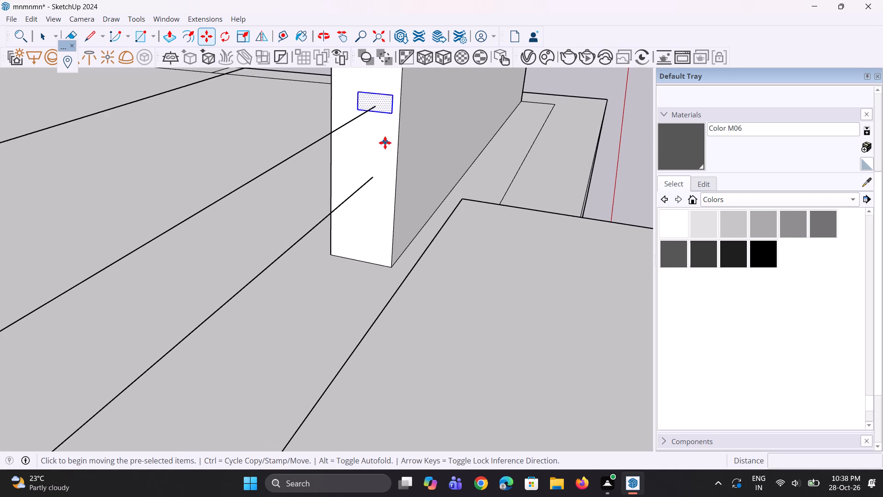
scroll(385, 143, up, 2)
click(393, 106)
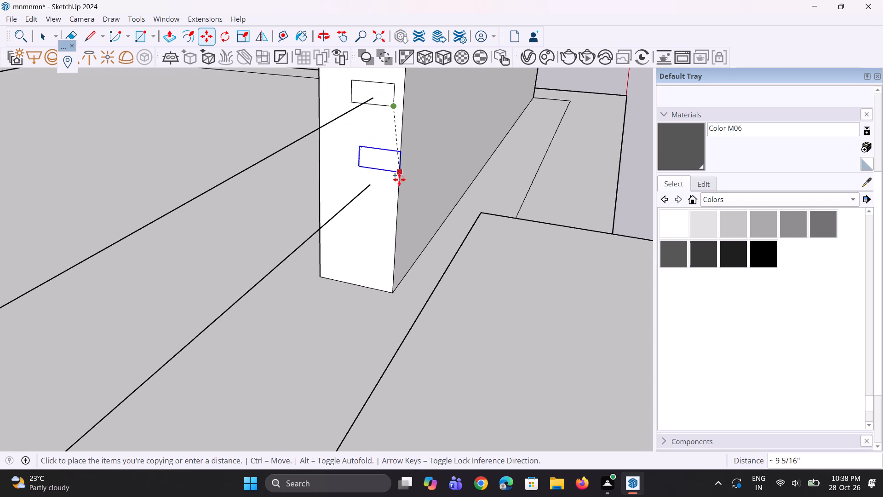
click(391, 191)
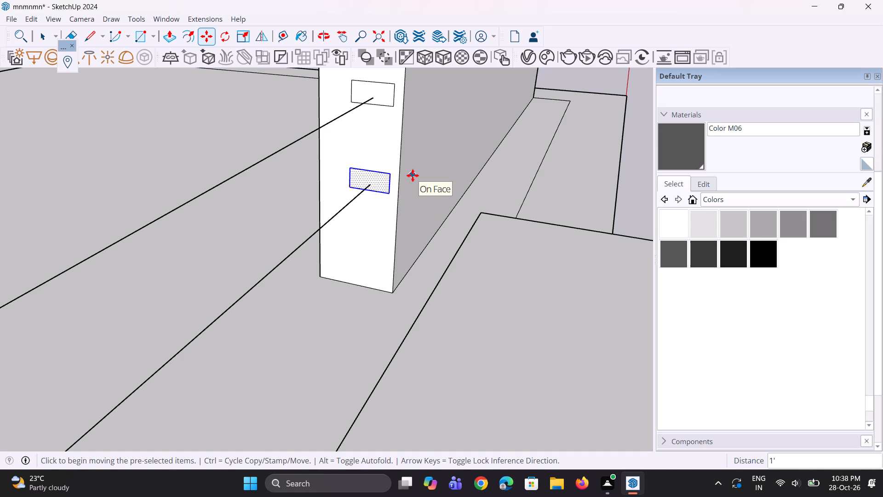
key(space)
key(space)
scroll(413, 175, down, 4)
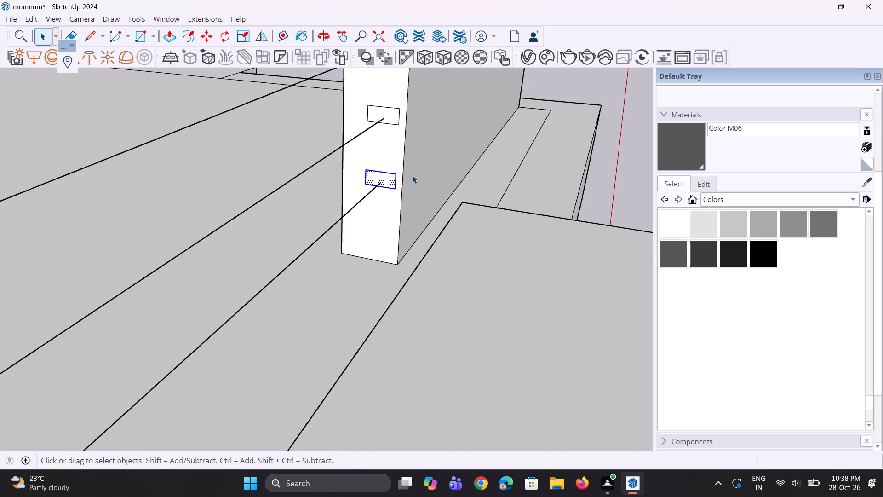
scroll(413, 175, down, 3)
click(597, 111)
Extrude the lowest rectangle on the right parapet about 15' 5 11/16" to meet the central fin wall.
scroll(414, 189, up, 2)
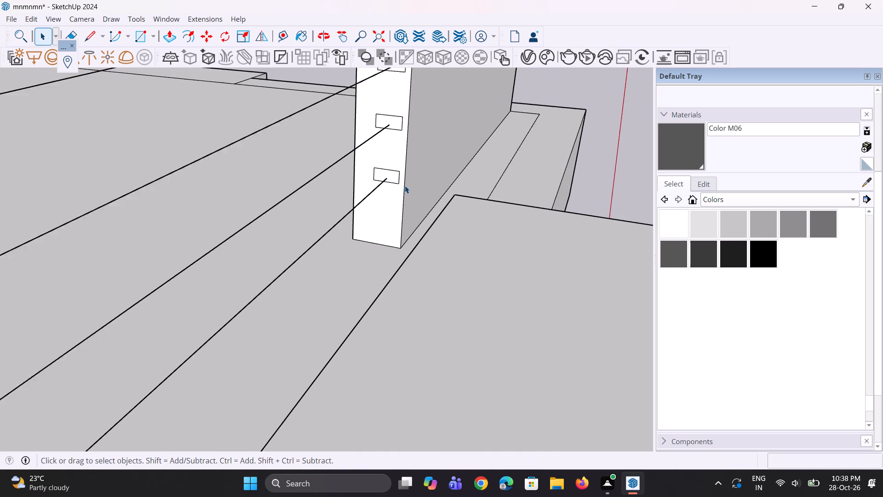
scroll(405, 185, up, 1)
key(p)
scroll(405, 185, up, 1)
click(387, 181)
scroll(374, 193, down, 4)
middle_drag(374, 193, 297, 220)
scroll(297, 221, down, 13)
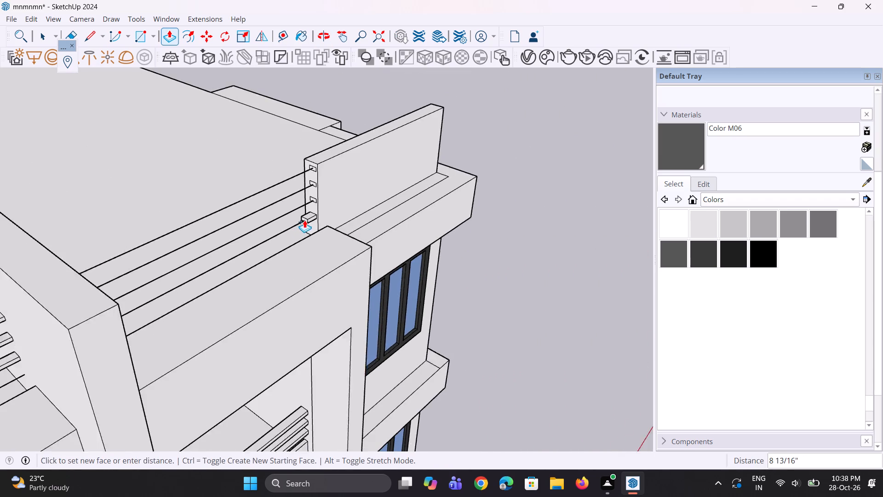
scroll(304, 220, down, 1)
middle_drag(258, 237, 95, 249)
scroll(95, 247, down, 5)
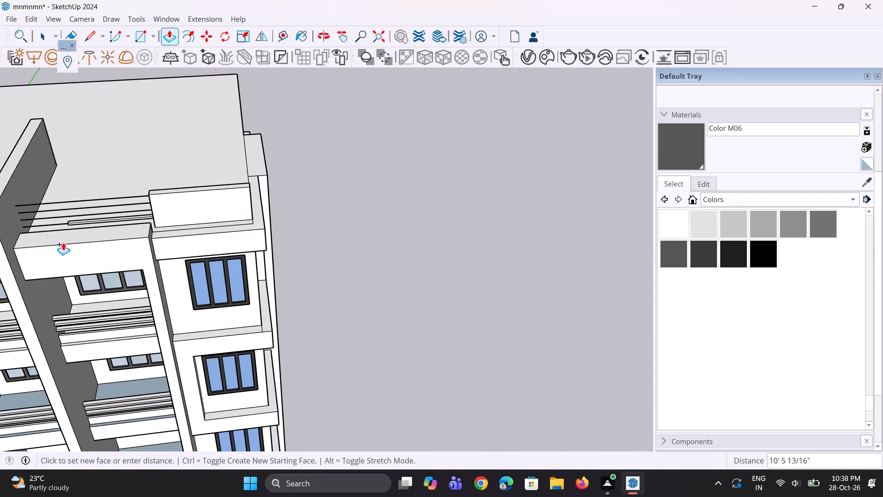
click(10, 237)
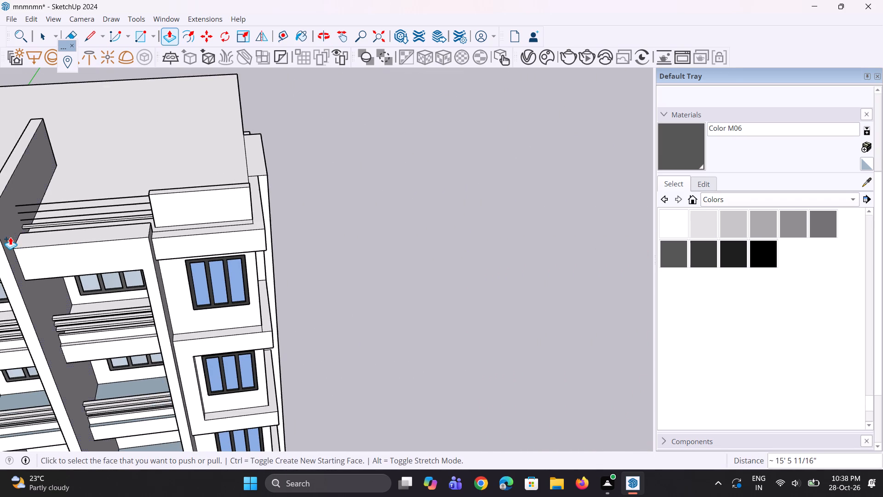
Repeat the same extrusion on the three remaining rectangles of the right parapet's end face to form the upper rails.
middle_drag(76, 252, 129, 252)
scroll(186, 250, up, 11)
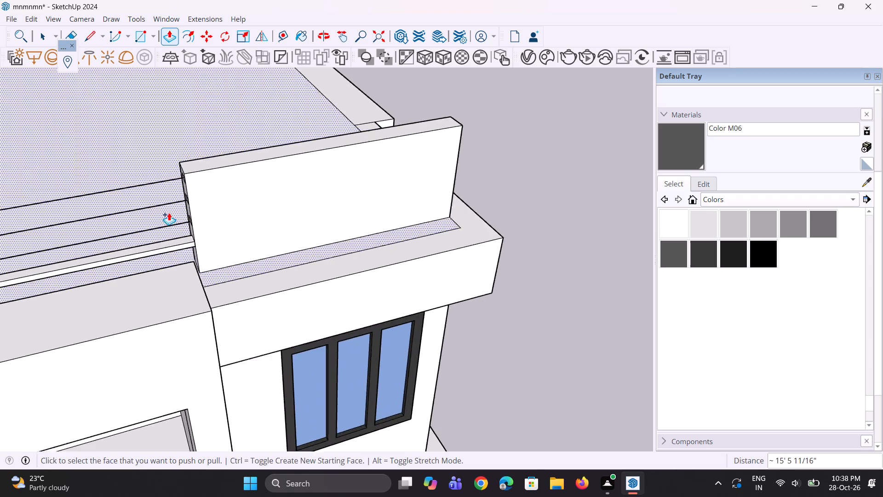
middle_drag(178, 214, 269, 215)
scroll(301, 259, up, 5)
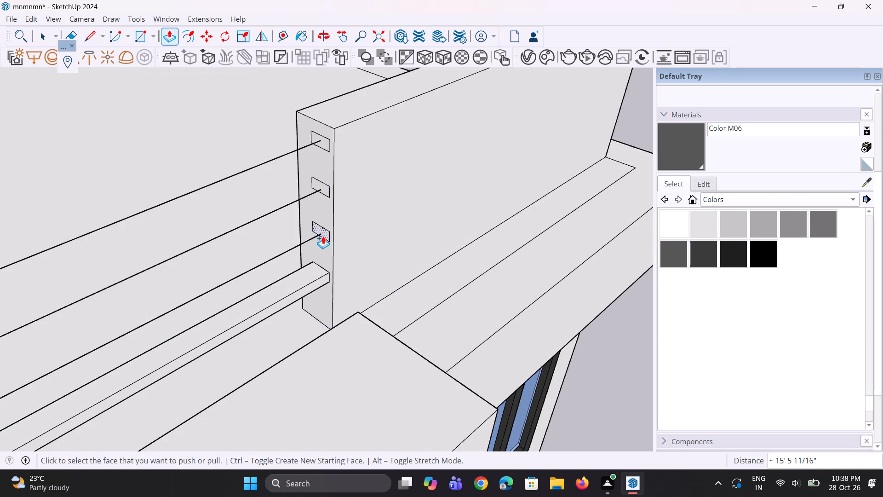
double_click(323, 236)
double_click(326, 194)
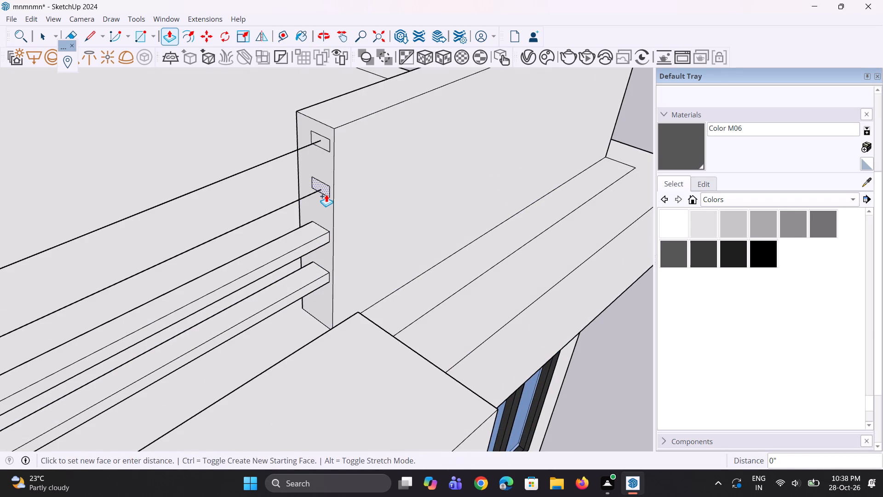
double_click(325, 148)
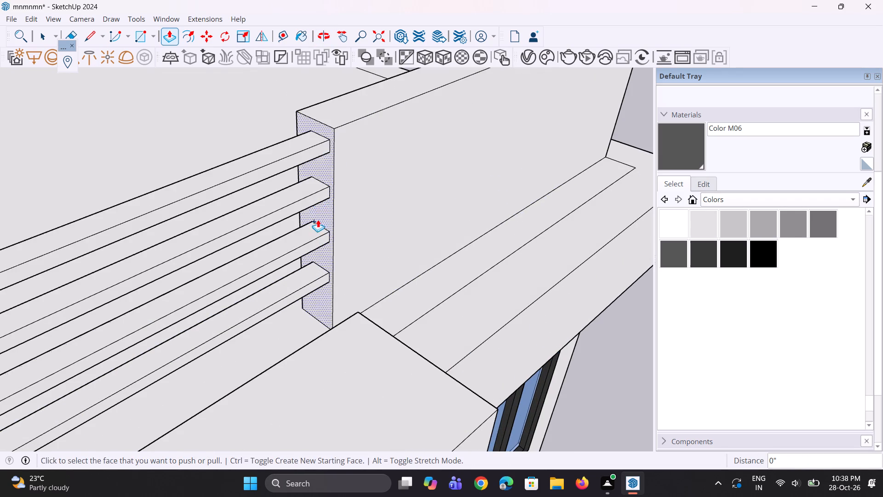
Draw a rectangle about 3 11/16" by 7 3/8" around the lowest line's end on the fin wall, below the left bay's three rails.
scroll(310, 248, down, 8)
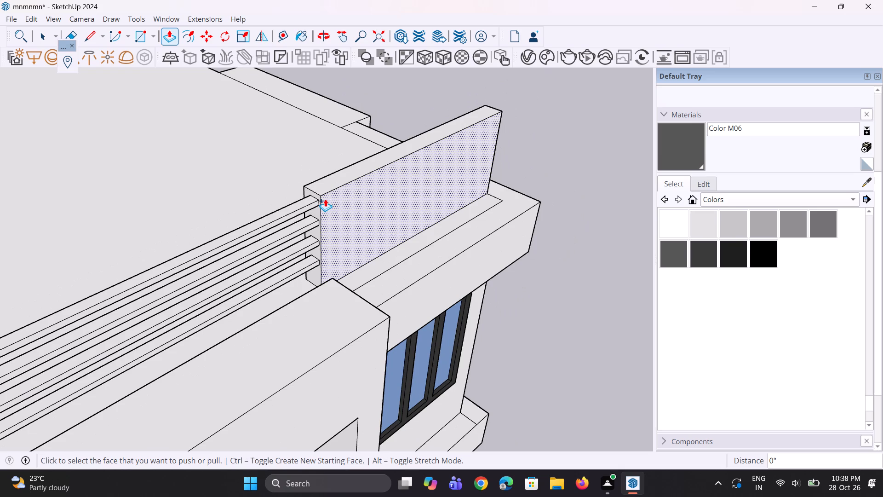
scroll(264, 242, down, 5)
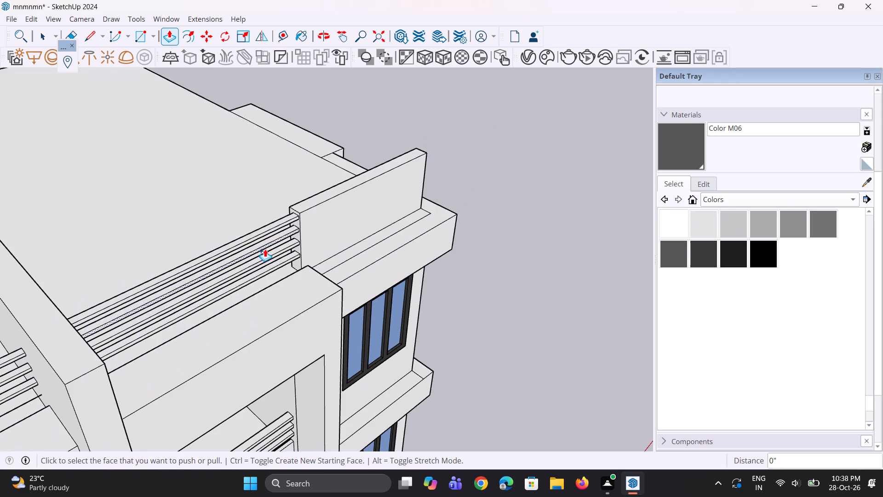
middle_drag(265, 249, 285, 209)
scroll(274, 297, down, 4)
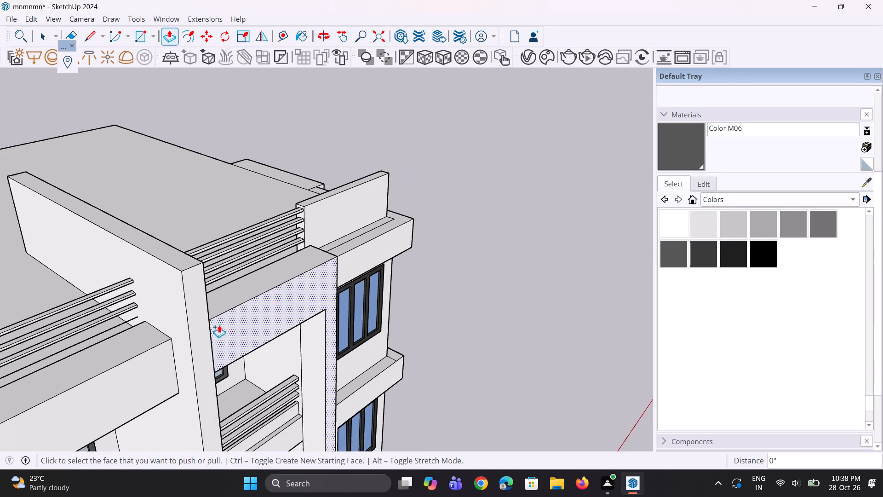
middle_drag(199, 334, 234, 308)
scroll(157, 318, up, 6)
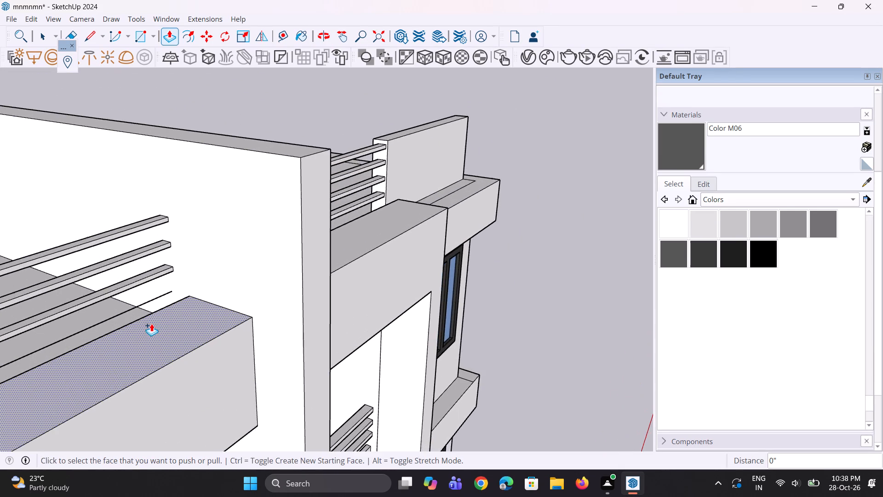
scroll(153, 321, up, 7)
scroll(154, 318, down, 3)
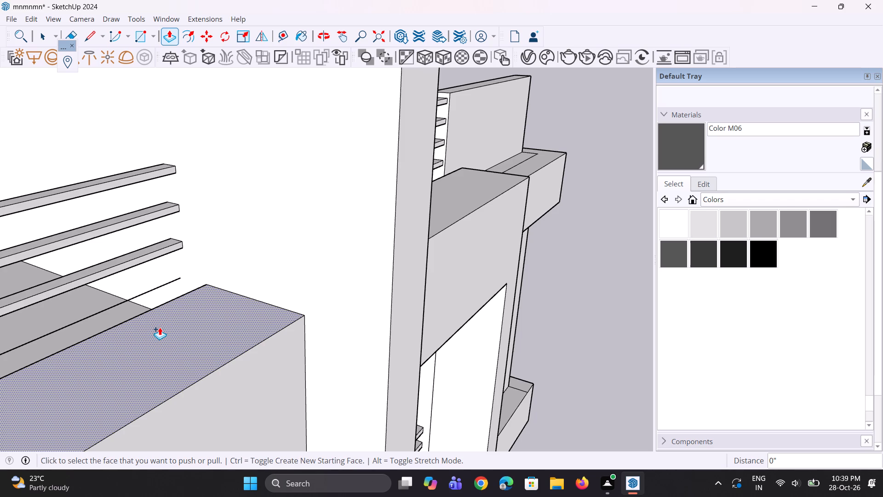
key(r)
scroll(137, 326, up, 1)
scroll(148, 280, up, 2)
middle_drag(157, 293, 163, 294)
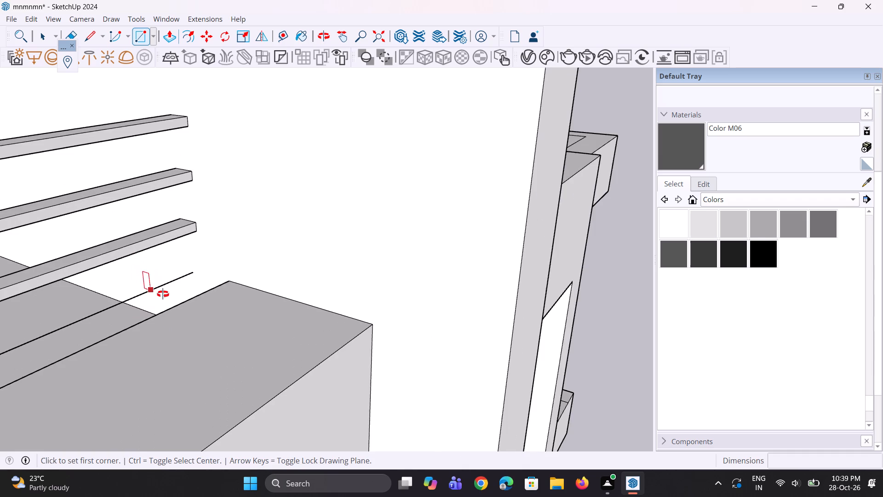
middle_drag(163, 294, 187, 300)
scroll(215, 296, up, 5)
click(200, 277)
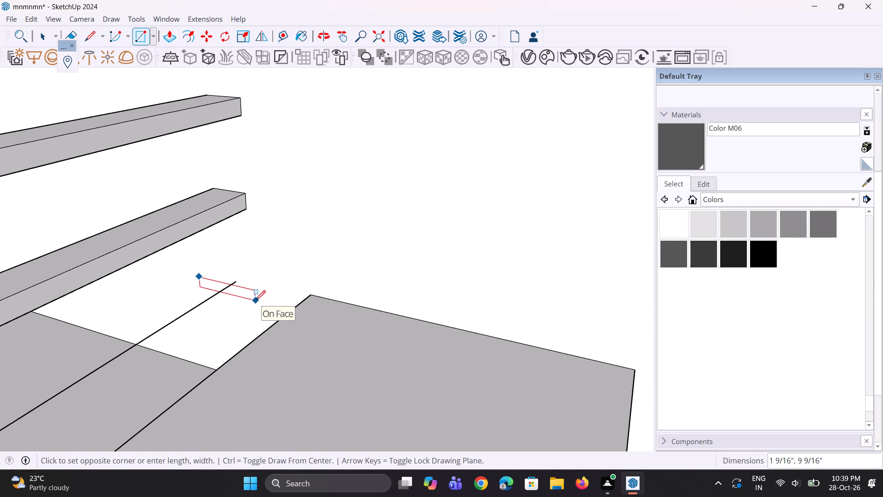
key(Escape)
scroll(234, 269, up, 2)
click(205, 265)
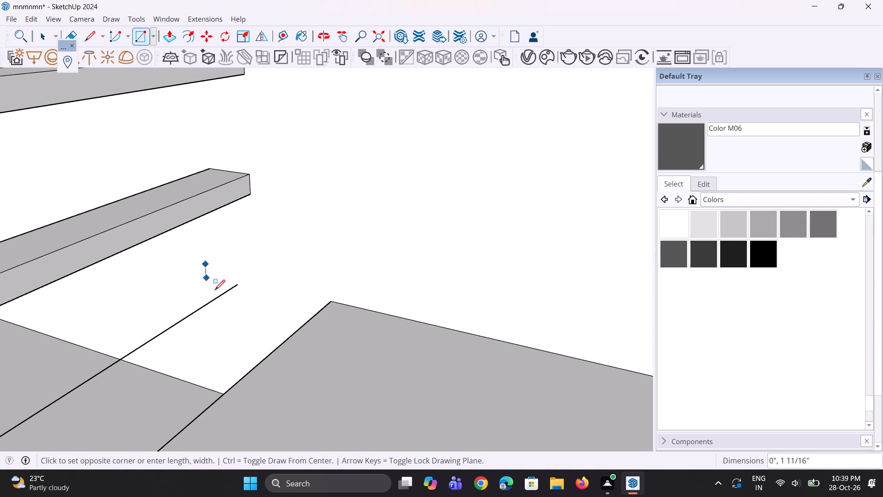
click(260, 309)
Extrude the new rectangle on the fin wall about 16' 1 7/16" to the left roof parapet as the lowest rail.
key(p)
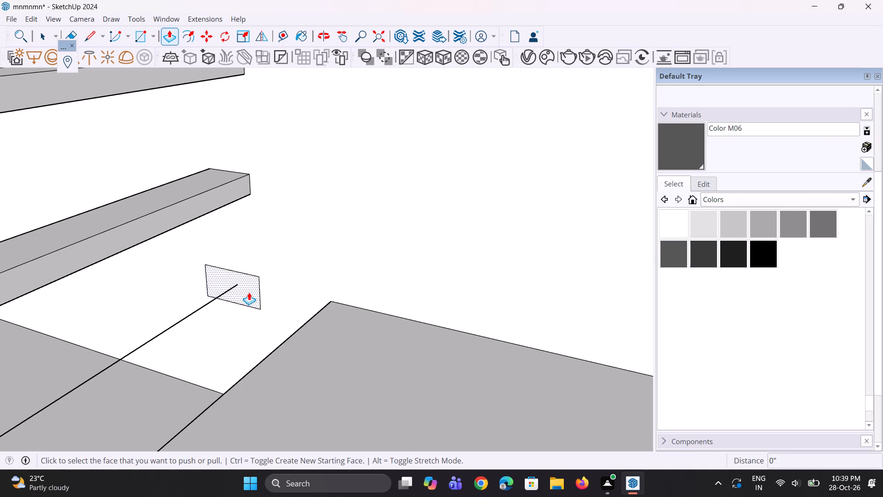
click(249, 292)
scroll(222, 302, down, 14)
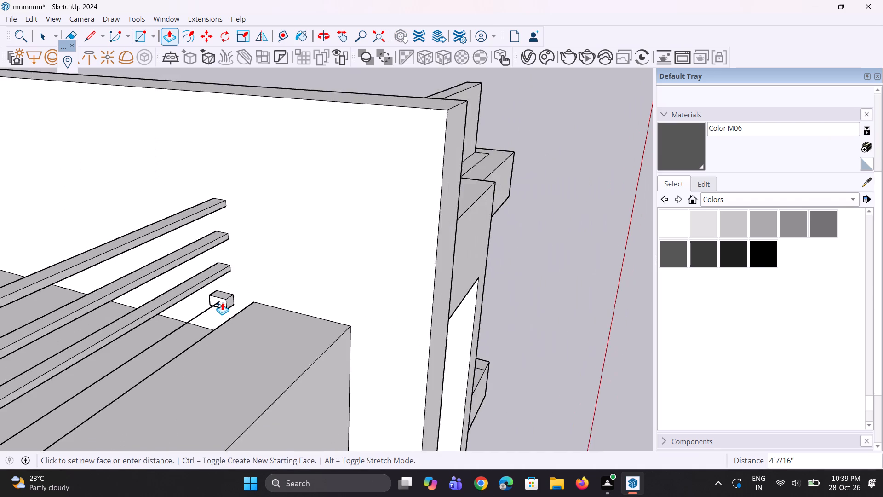
middle_drag(220, 302, 195, 297)
scroll(258, 277, down, 11)
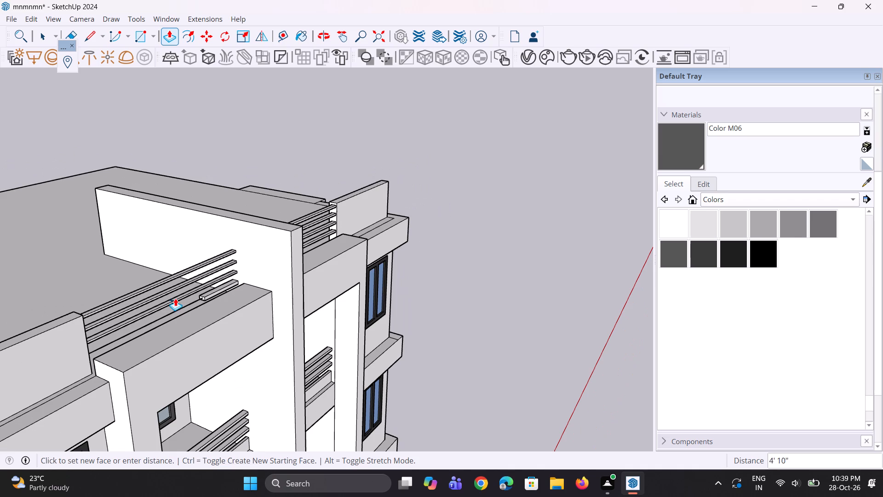
click(86, 315)
middle_drag(245, 307, 237, 296)
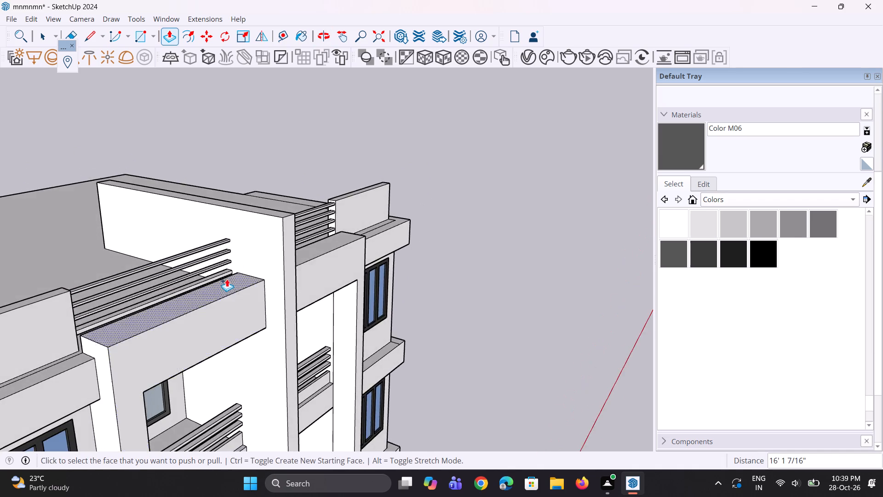
scroll(224, 276, up, 14)
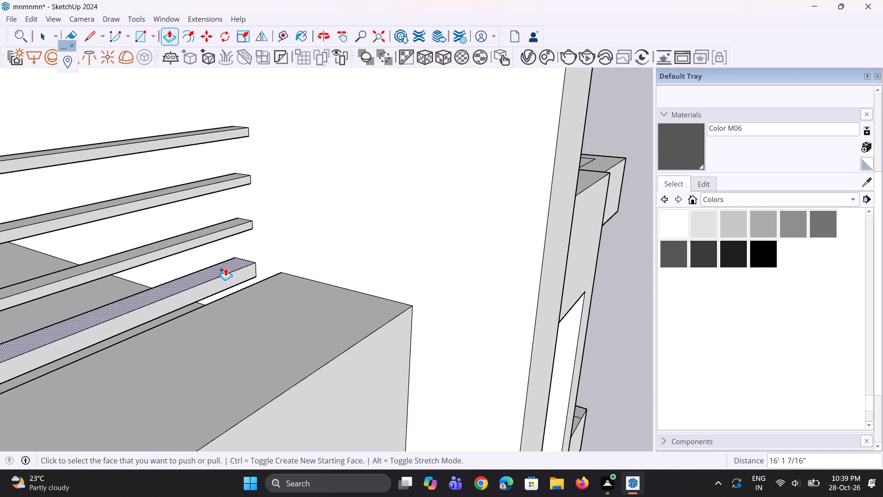
Lower the top face of the left bay's lowest rail about 1 1/16" to thin it.
ctrl+scroll(225, 268, up, 2)
click(225, 268)
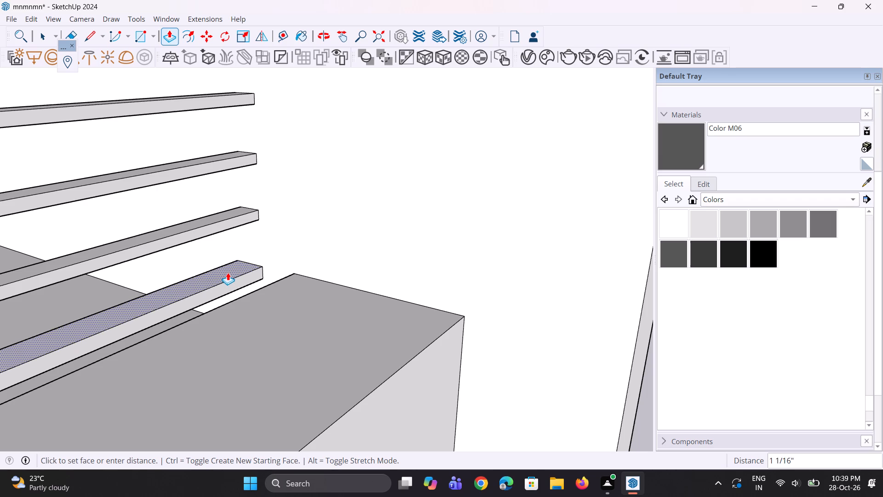
click(228, 271)
Push the underside of the left bay's lowest rail upward 1 1/4" to slim it further.
scroll(218, 297, down, 10)
middle_drag(218, 291, 215, 269)
scroll(212, 269, up, 1)
key(space)
scroll(210, 269, up, 6)
key(space)
middle_drag(211, 272, 218, 279)
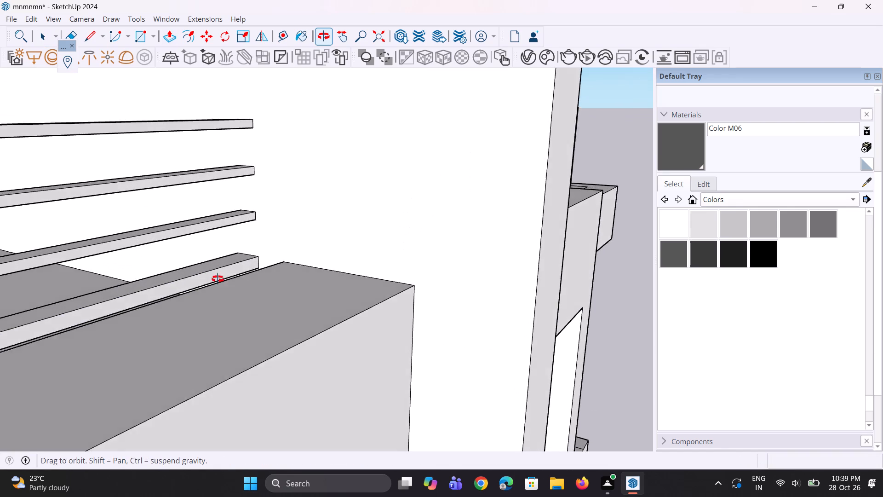
middle_drag(218, 279, 387, 231)
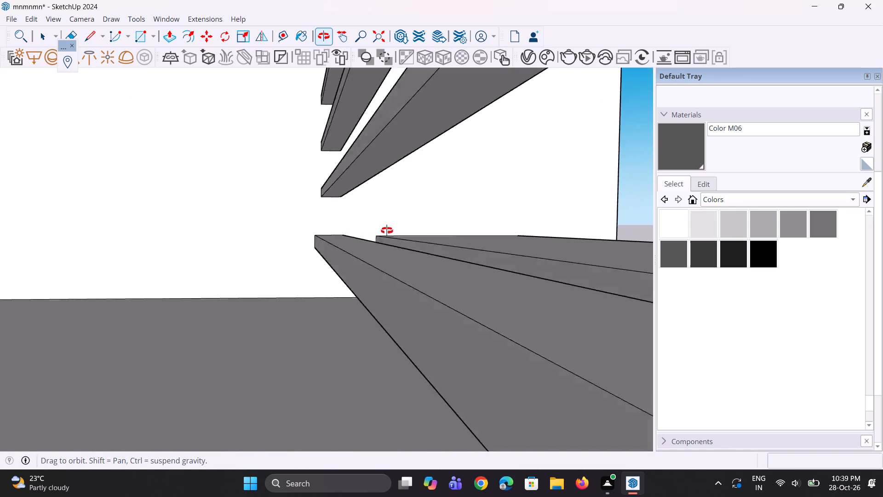
middle_drag(387, 231, 441, 225)
scroll(366, 250, up, 3)
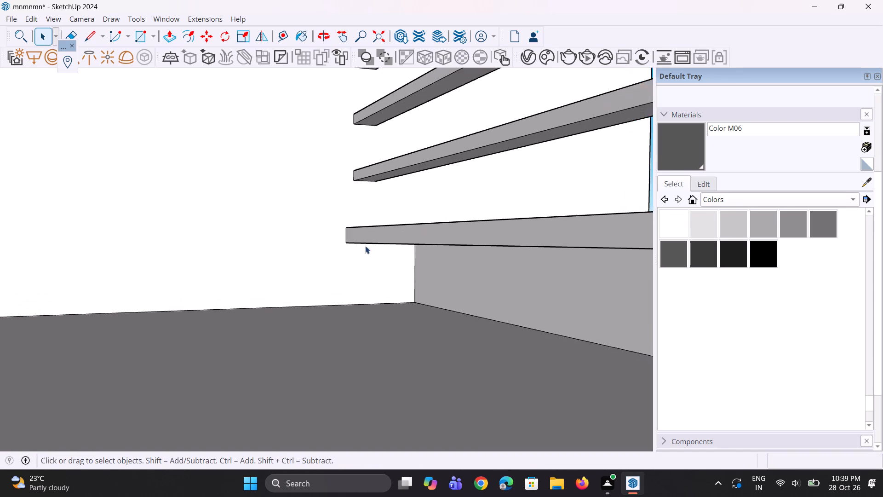
middle_drag(366, 240, 375, 225)
scroll(376, 230, up, 1)
key(p)
scroll(377, 230, up, 3)
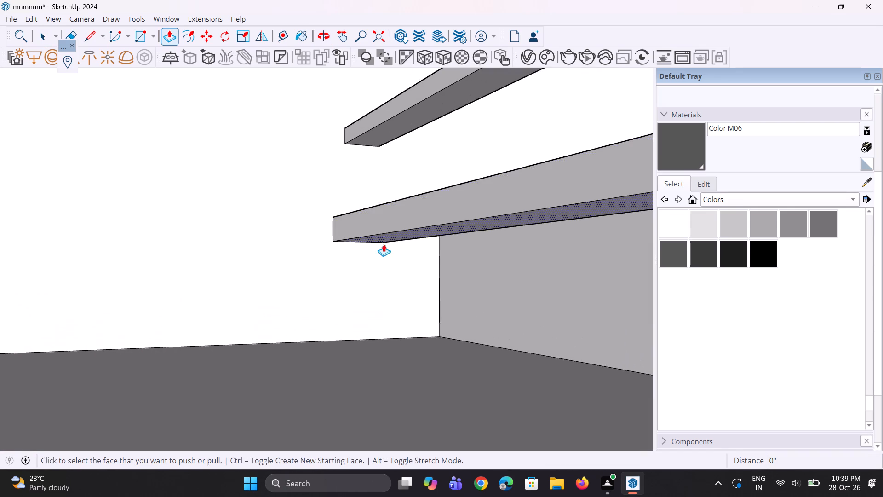
click(391, 240)
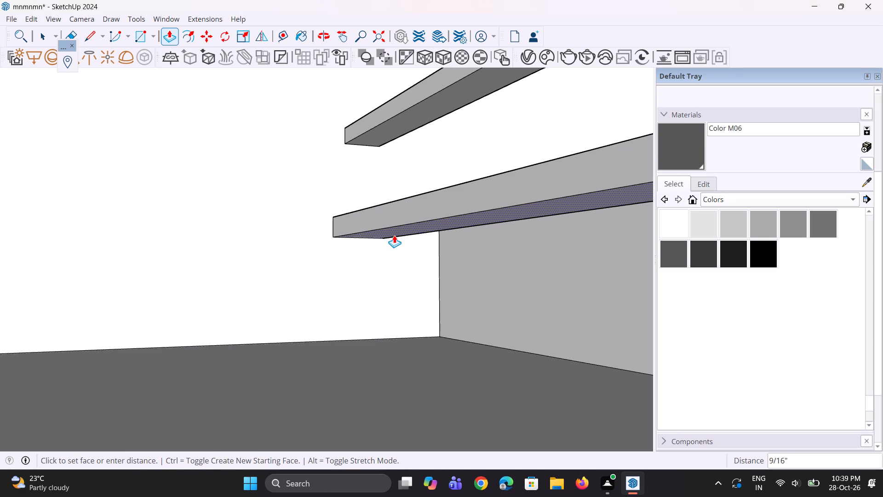
click(398, 230)
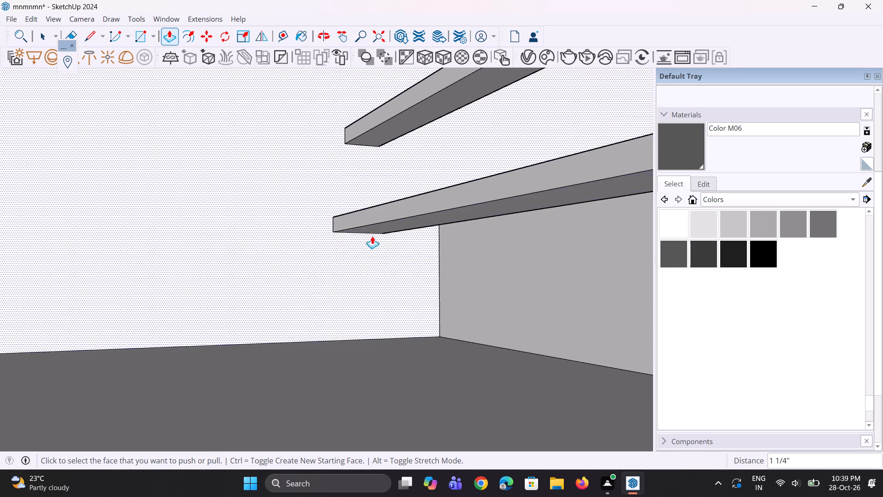
Examine the roof rails on both sides of the central fin wall from the front and above.
scroll(310, 266, down, 5)
middle_drag(333, 252, 73, 277)
scroll(118, 244, down, 6)
middle_drag(120, 239, 110, 291)
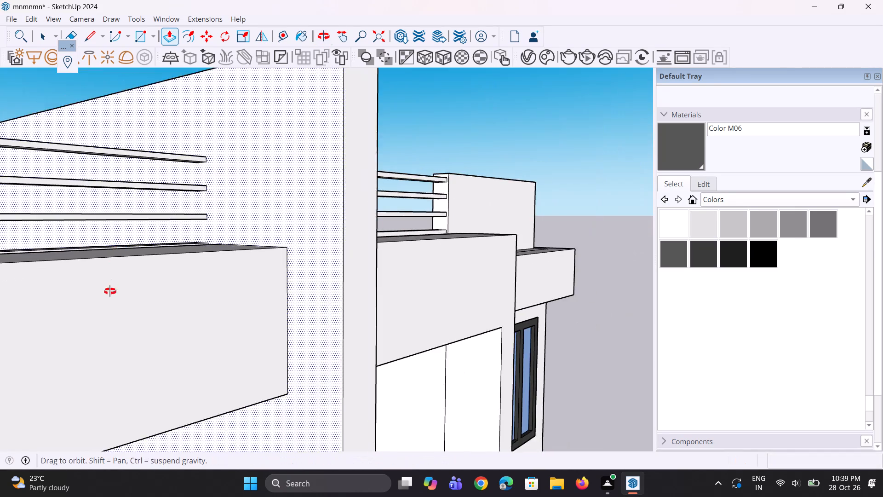
middle_drag(110, 291, 107, 301)
scroll(175, 342, up, 2)
middle_drag(176, 342, 166, 325)
key(space)
scroll(210, 370, down, 6)
key(space)
scroll(217, 366, up, 1)
middle_drag(217, 366, 164, 329)
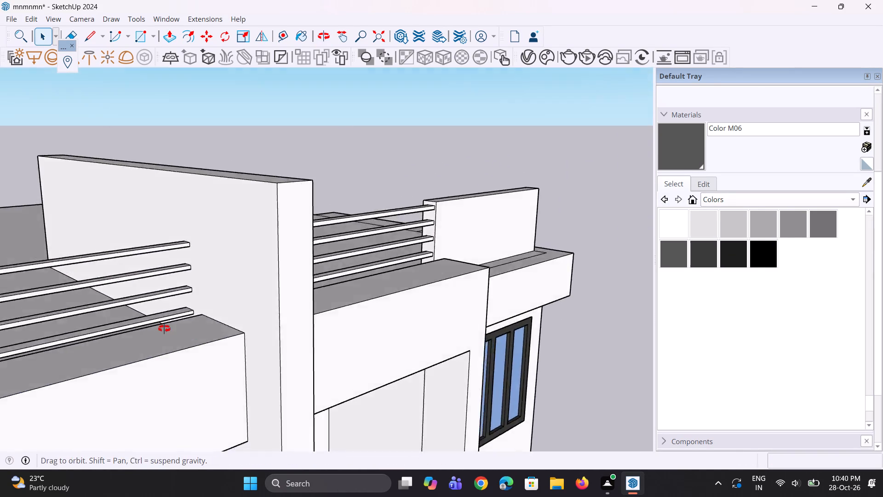
middle_drag(164, 329, 152, 324)
scroll(152, 324, up, 1)
scroll(152, 324, down, 4)
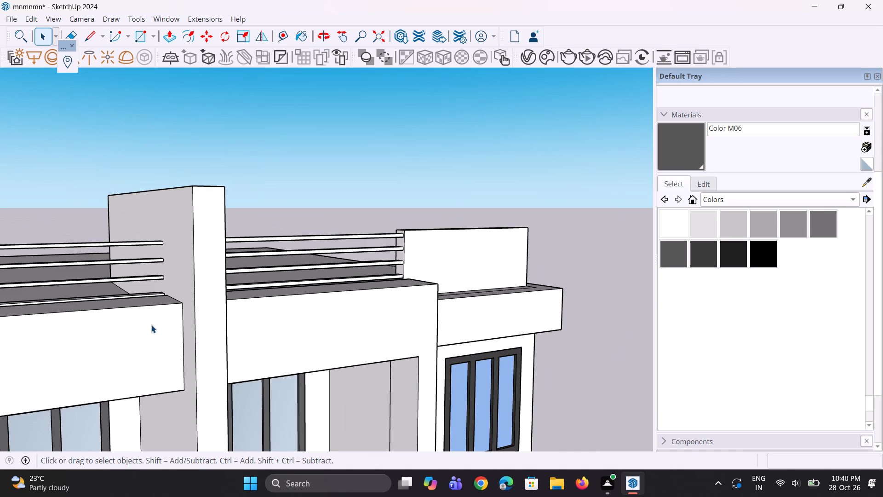
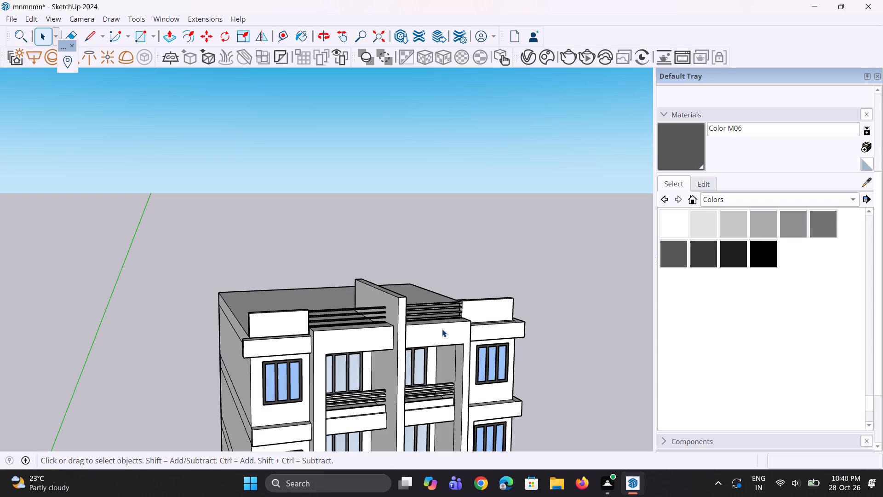
Examine the building's front and side facades, including the balconies, from several angles.
scroll(410, 348, down, 4)
middle_drag(447, 358, 286, 305)
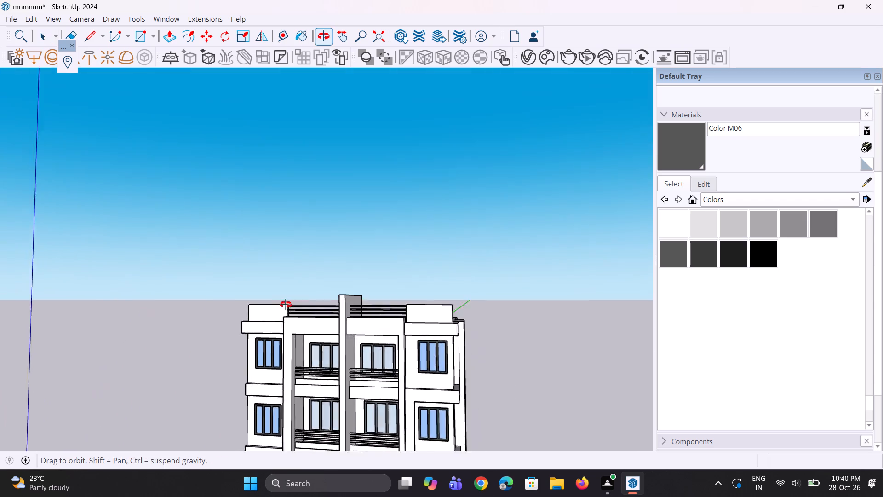
middle_drag(286, 305, 264, 299)
scroll(324, 297, down, 8)
middle_drag(327, 309, 297, 310)
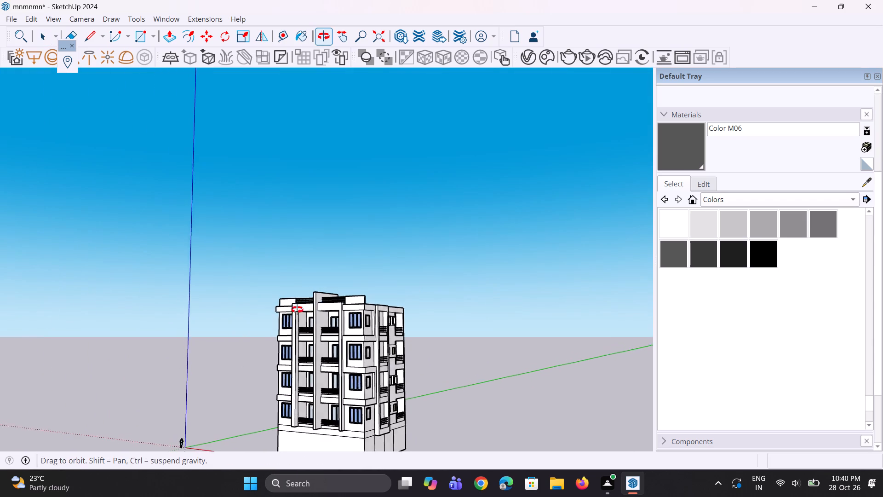
middle_drag(297, 310, 271, 310)
scroll(271, 310, down, 1)
scroll(294, 320, up, 8)
scroll(445, 344, up, 2)
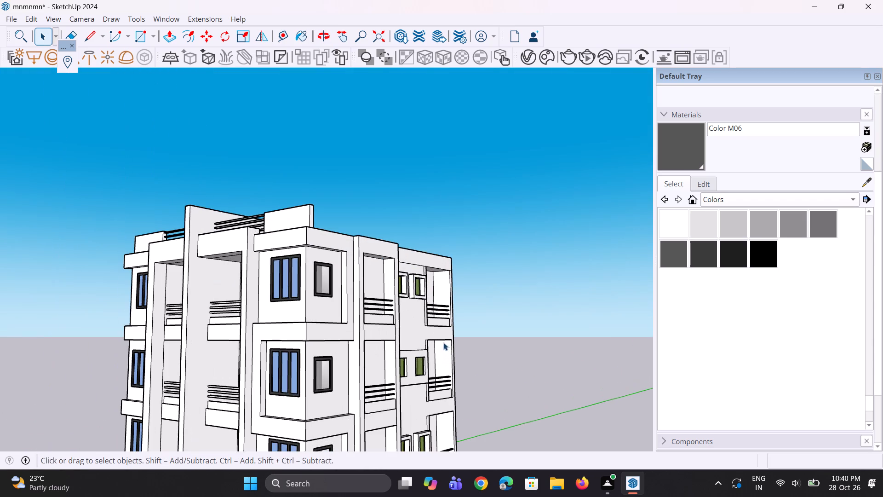
middle_drag(379, 327, 289, 320)
scroll(414, 353, down, 4)
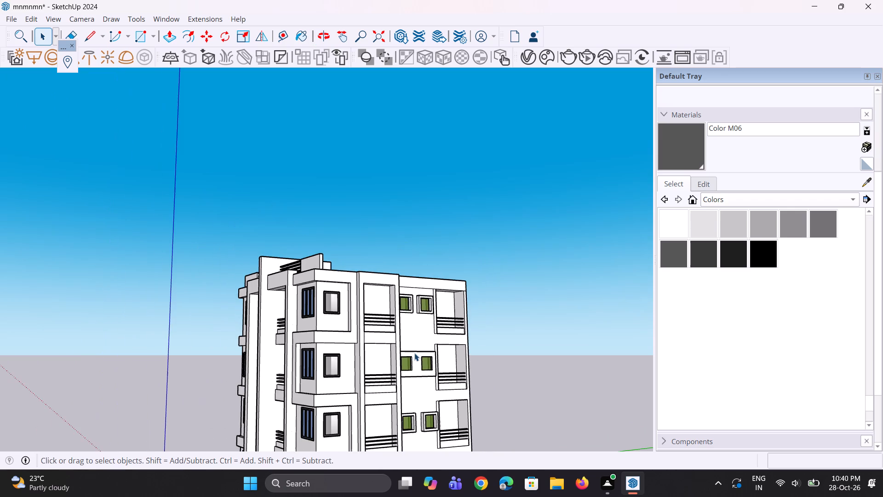
middle_drag(407, 397, 405, 391)
scroll(323, 327, down, 5)
middle_drag(360, 333, 353, 333)
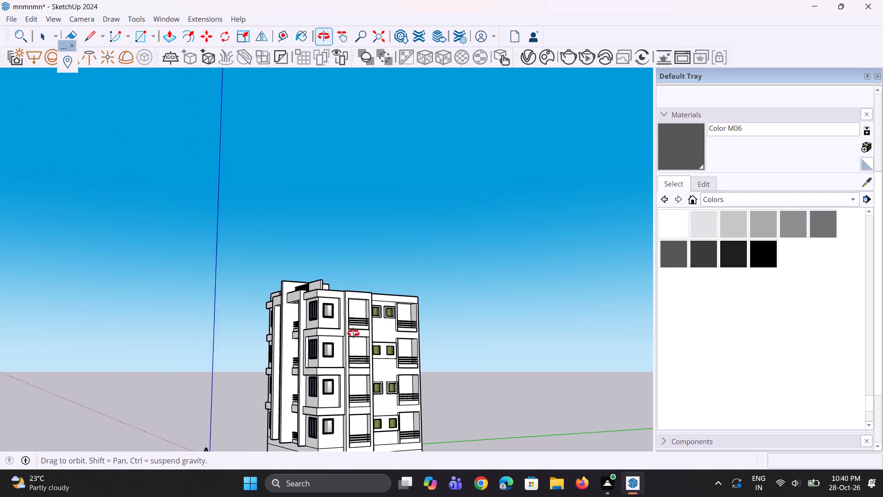
middle_drag(353, 333, 295, 335)
scroll(413, 344, up, 9)
middle_drag(422, 316, 420, 372)
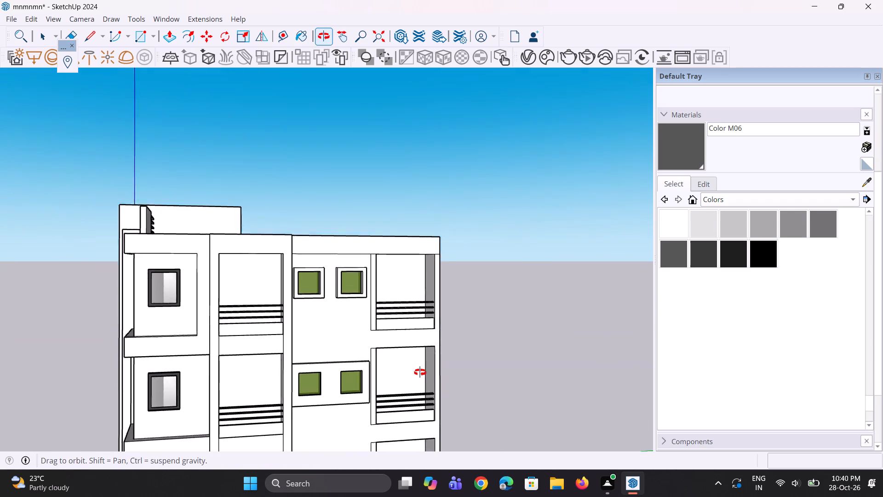
middle_drag(420, 372, 407, 363)
scroll(270, 299, up, 5)
middle_click(239, 302)
scroll(239, 302, up, 1)
Push the back wall of the top-floor side balcony beside the dark-framed windows inward 3' 6 3/8".
key(r)
scroll(248, 318, down, 5)
middle_drag(237, 289, 230, 349)
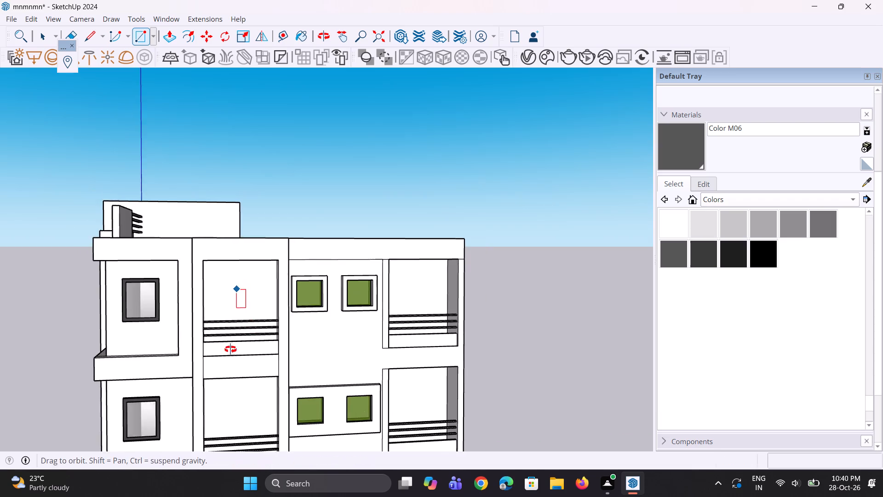
middle_drag(230, 349, 230, 383)
scroll(231, 376, up, 8)
middle_drag(245, 350, 253, 367)
middle_drag(253, 367, 253, 368)
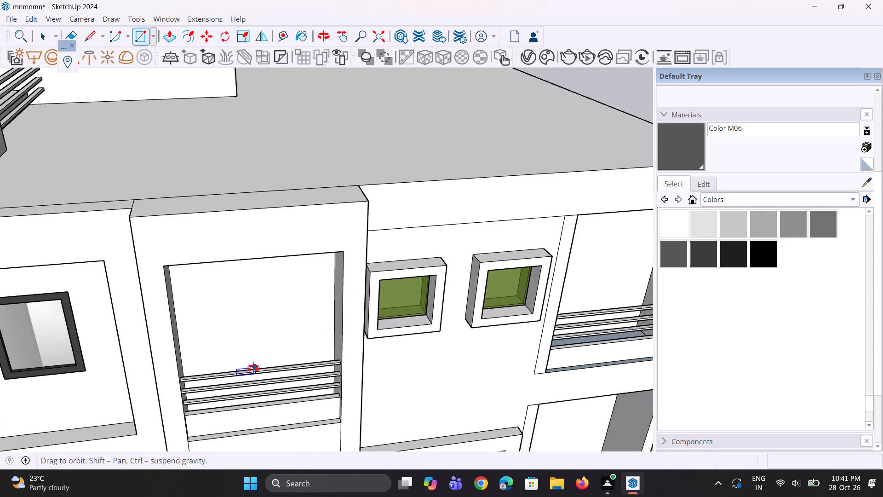
middle_drag(253, 368, 254, 387)
scroll(241, 382, up, 7)
middle_drag(237, 402, 327, 451)
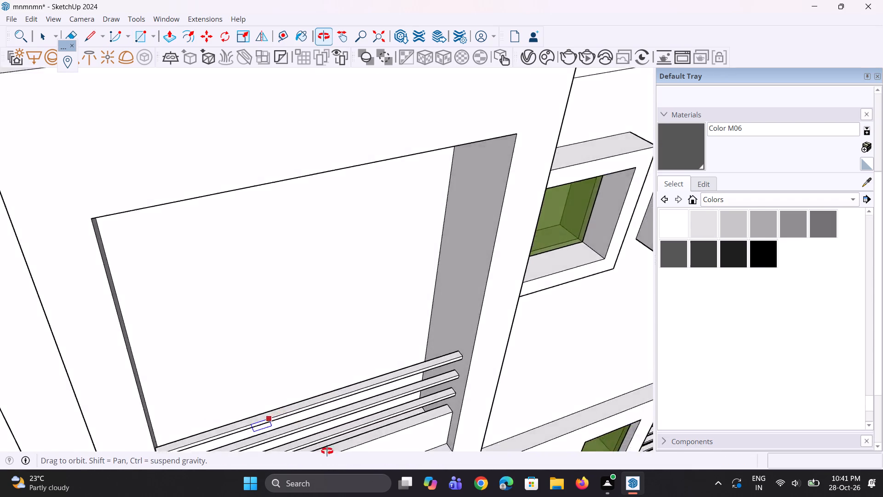
middle_drag(327, 451, 292, 356)
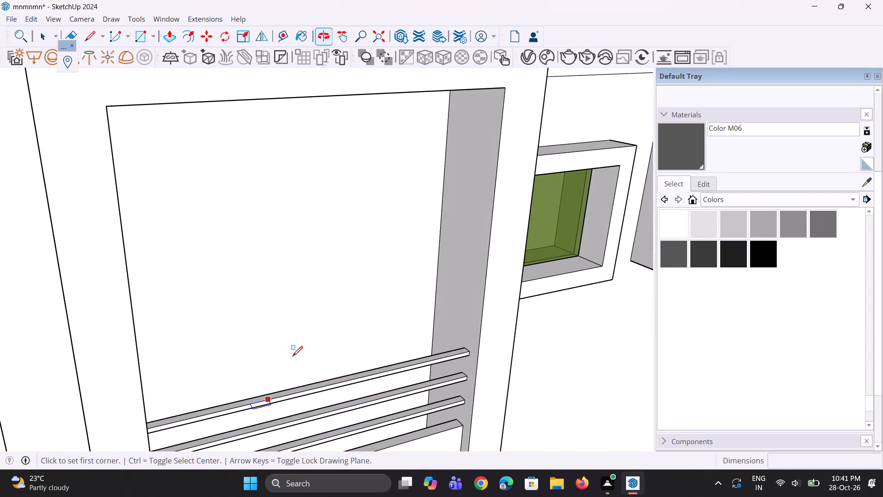
key(p)
click(297, 341)
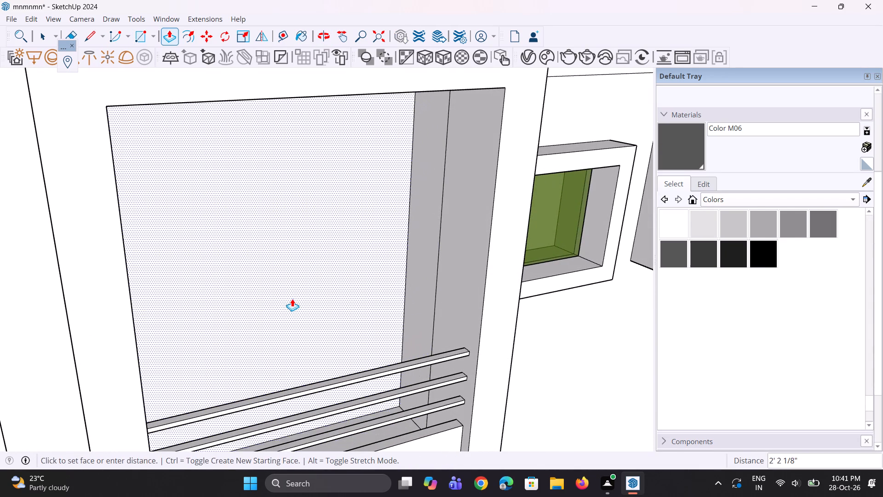
click(290, 277)
Repeat the same inward push on the next two balconies below and the top three balconies in the far-corner column.
scroll(290, 277, down, 4)
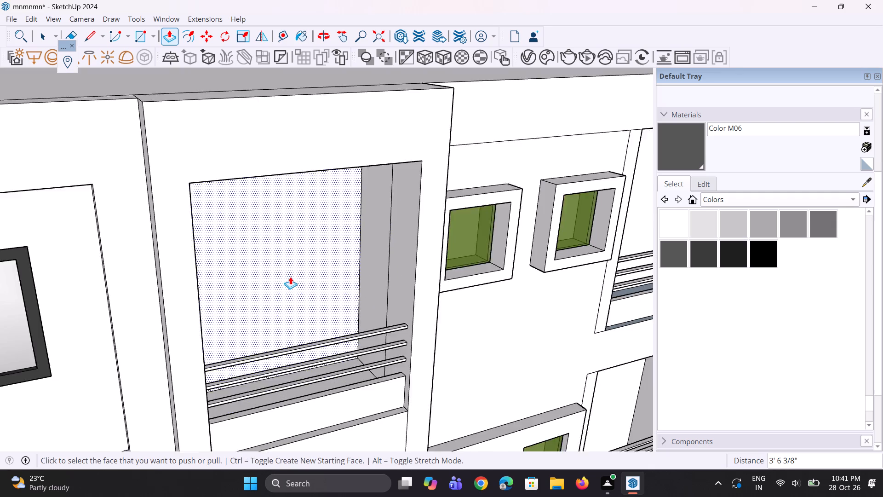
scroll(290, 277, down, 1)
scroll(237, 206, down, 8)
double_click(303, 357)
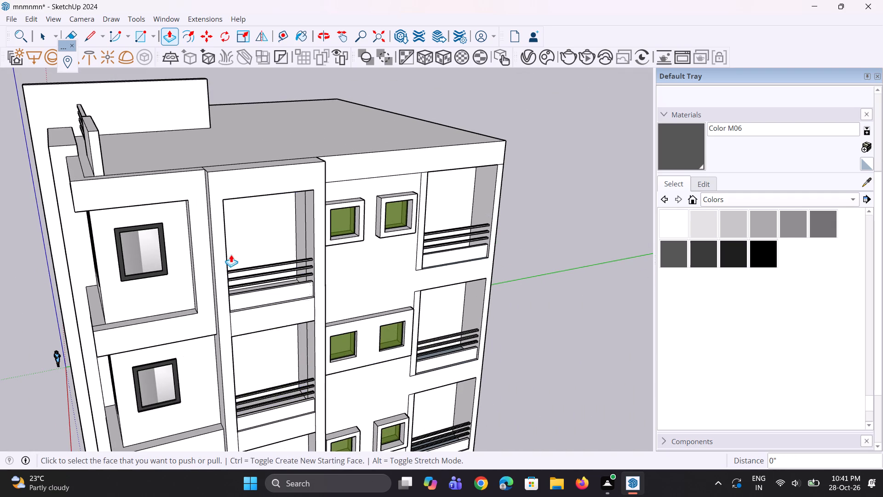
scroll(228, 251, down, 3)
scroll(281, 404, up, 1)
double_click(279, 409)
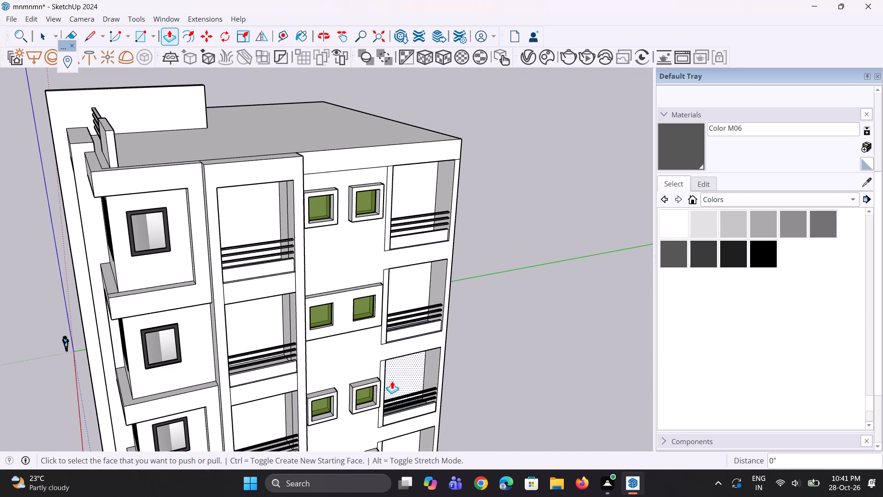
double_click(400, 374)
double_click(406, 294)
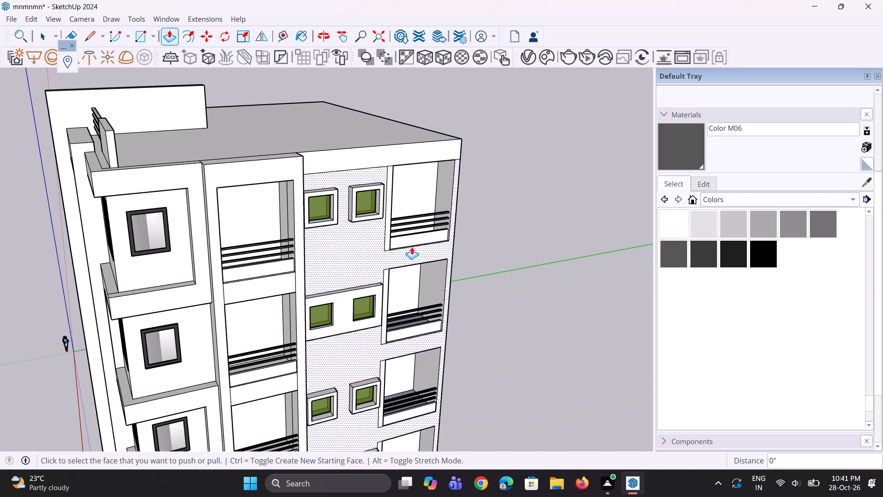
double_click(414, 196)
Draw a rectangle about 7' 5" by 8' 7" on the recessed back wall of the top-floor balcony beside the dark-framed windows.
middle_drag(263, 274, 269, 379)
scroll(255, 318, up, 3)
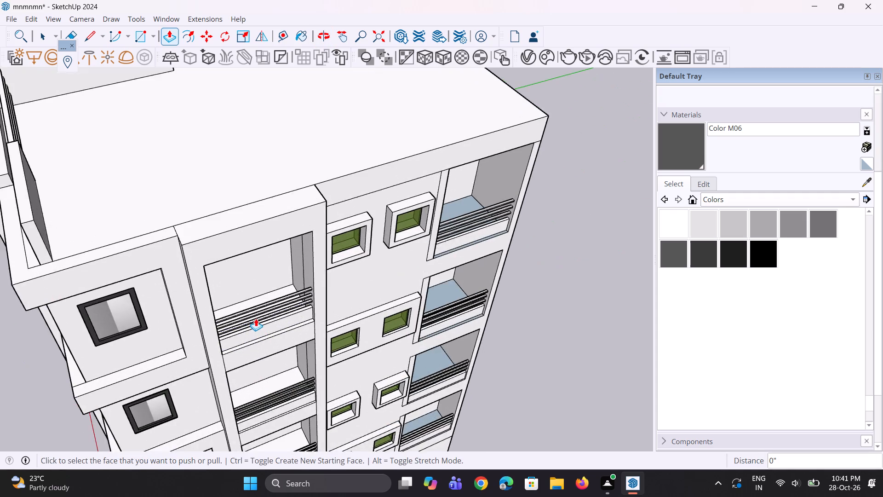
scroll(256, 318, up, 2)
middle_drag(253, 306, 246, 298)
key(r)
scroll(245, 294, up, 2)
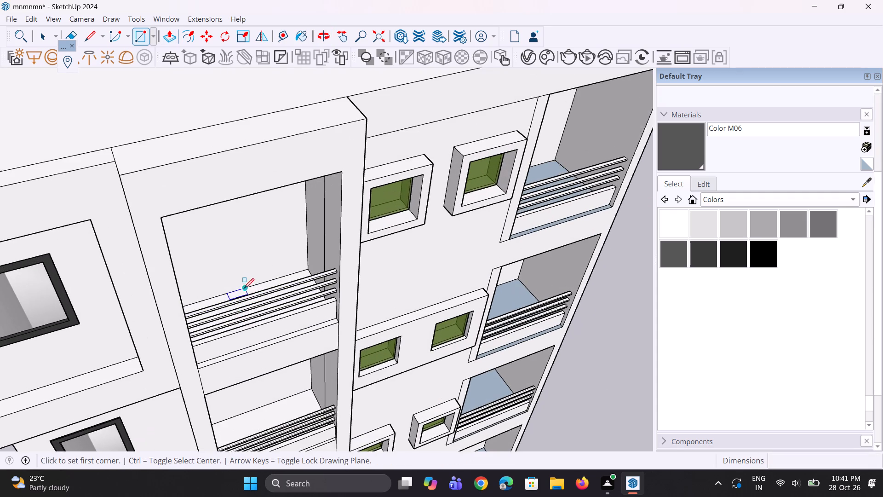
scroll(241, 288, up, 1)
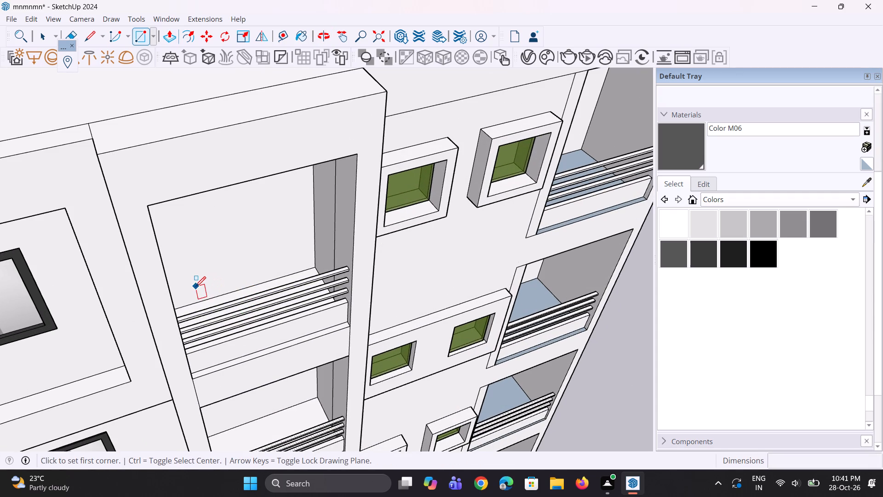
click(195, 287)
middle_drag(277, 260, 276, 241)
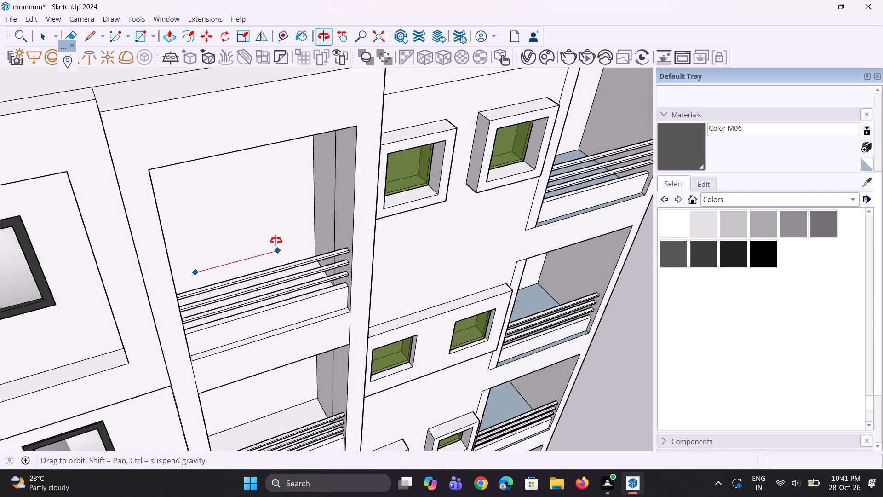
middle_drag(276, 241, 249, 193)
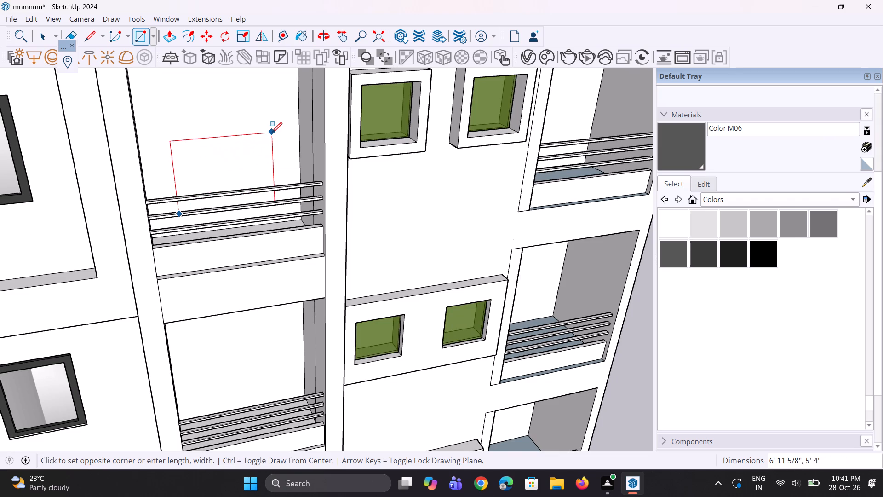
scroll(272, 132, down, 5)
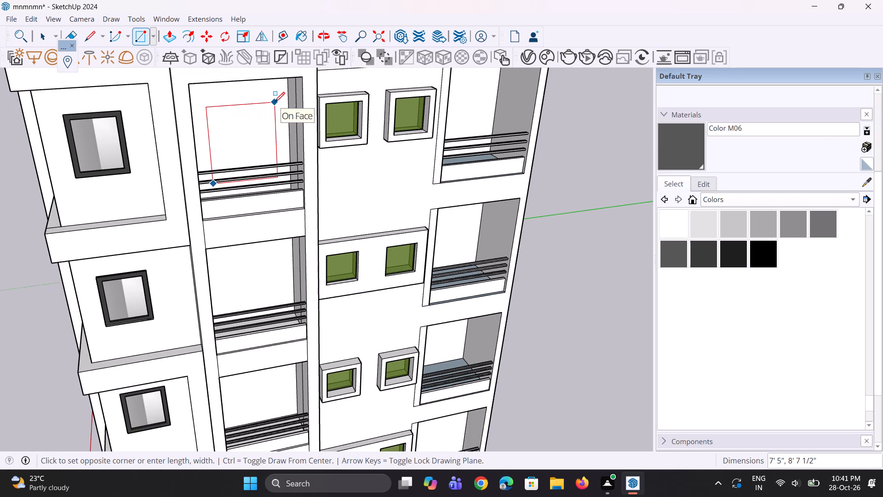
click(277, 102)
middle_drag(266, 145, 271, 132)
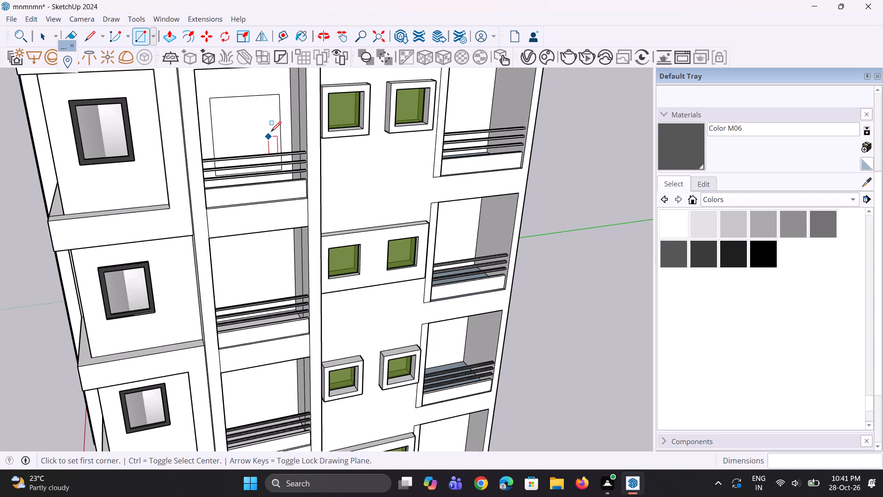
Copy the rectangle down about 16' 7" onto the back wall of the balcony one floor below.
key(space)
key(space)
click(228, 143)
key(m)
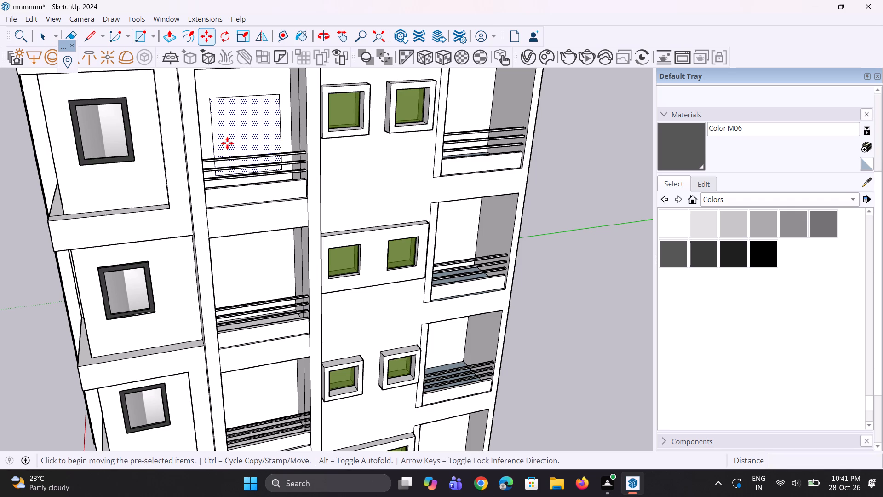
click(234, 143)
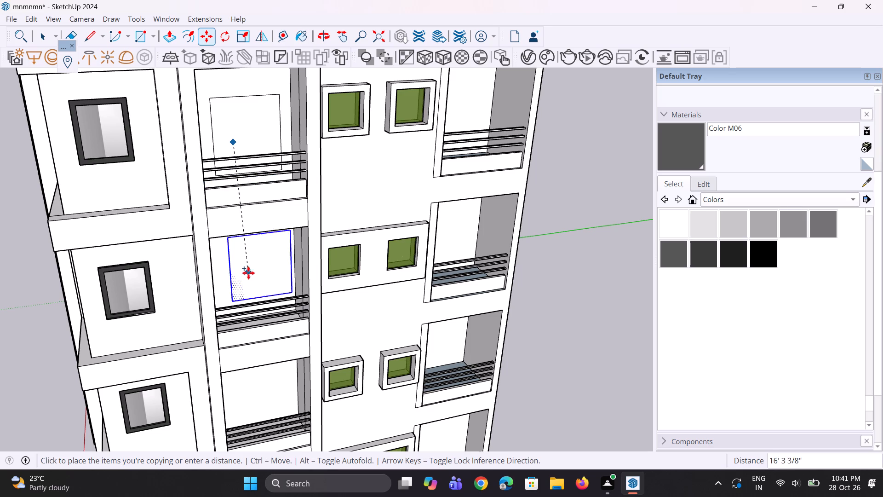
click(244, 276)
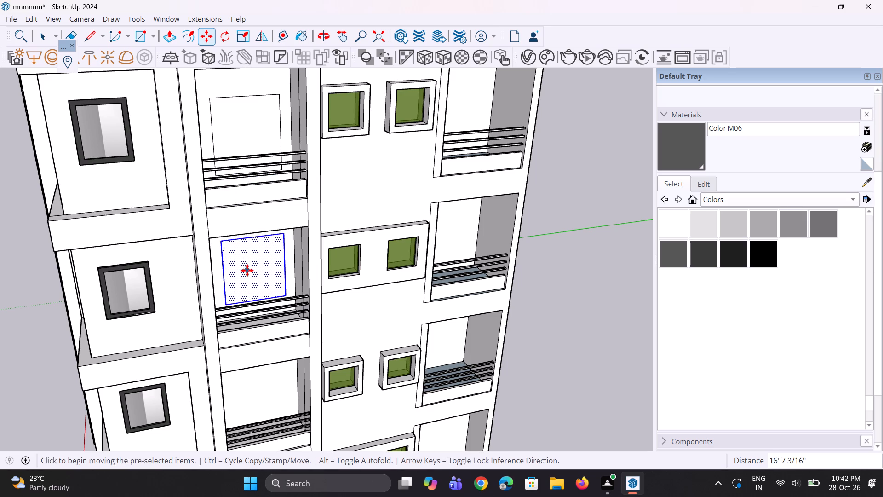
Copy the rectangle down another floor onto the back wall of the third balcony from the top.
scroll(247, 270, down, 4)
scroll(227, 243, up, 1)
scroll(226, 328, up, 1)
middle_drag(226, 328, 226, 311)
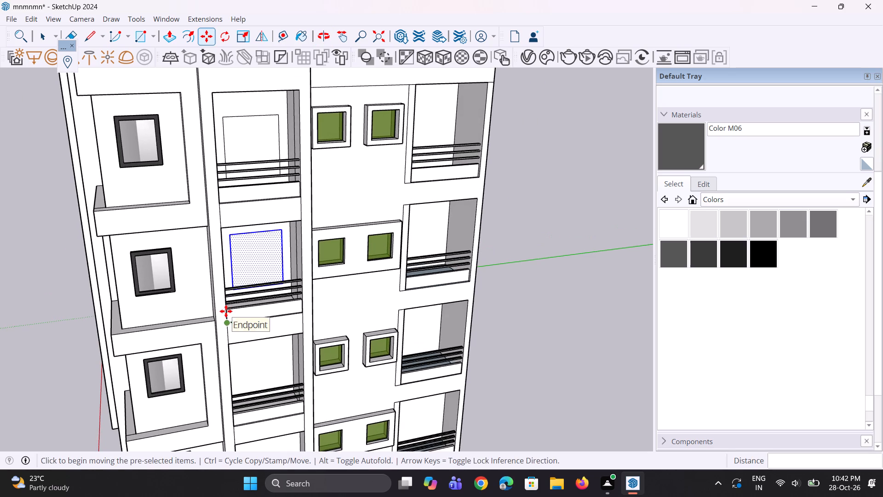
key(m)
scroll(240, 301, up, 2)
click(266, 260)
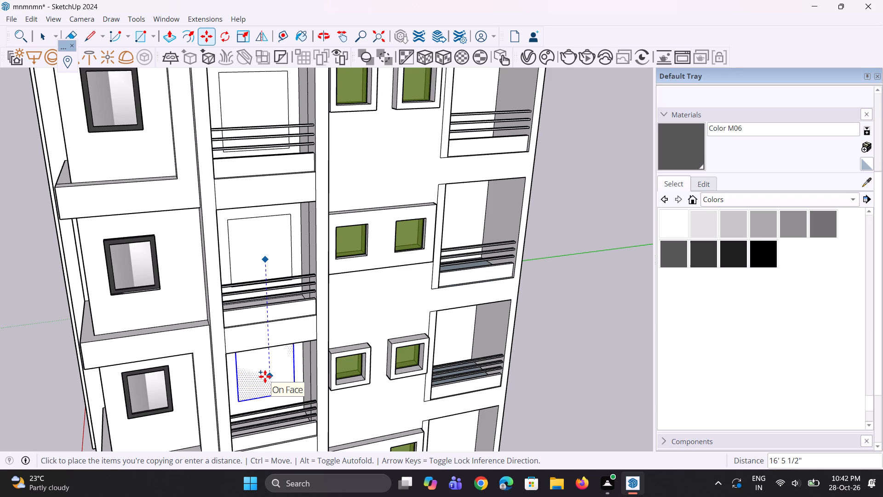
scroll(265, 376, down, 5)
scroll(263, 362, up, 5)
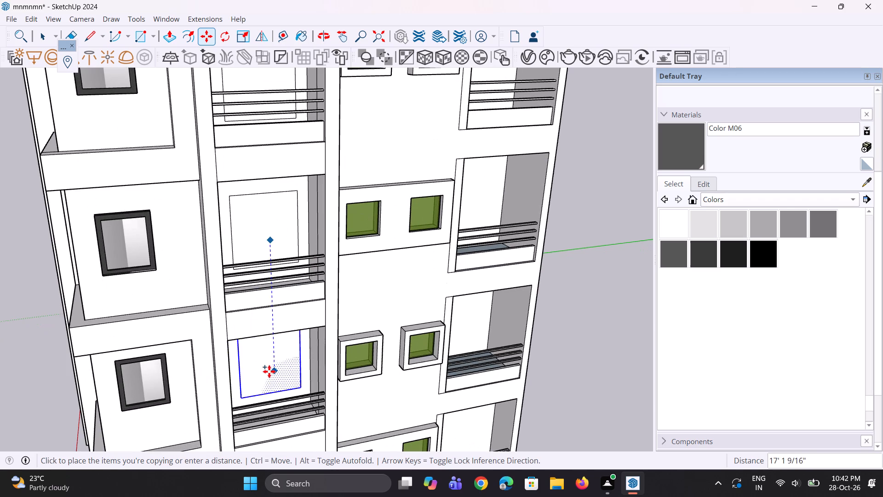
click(271, 377)
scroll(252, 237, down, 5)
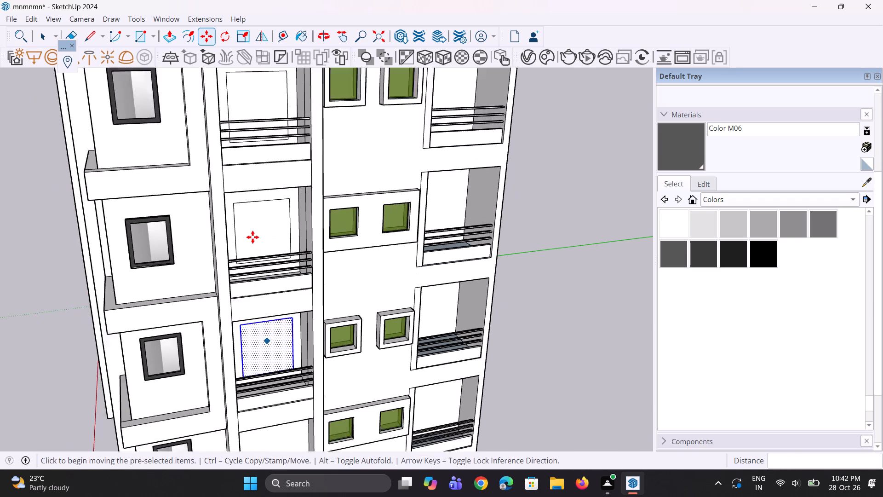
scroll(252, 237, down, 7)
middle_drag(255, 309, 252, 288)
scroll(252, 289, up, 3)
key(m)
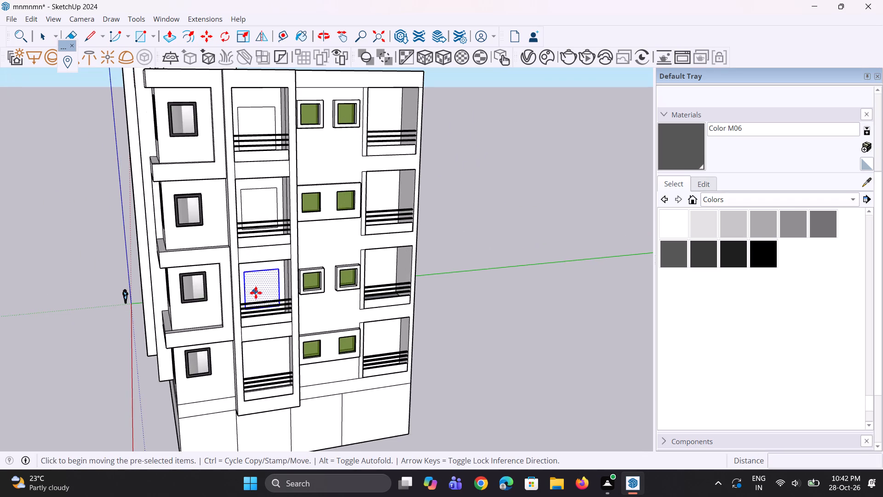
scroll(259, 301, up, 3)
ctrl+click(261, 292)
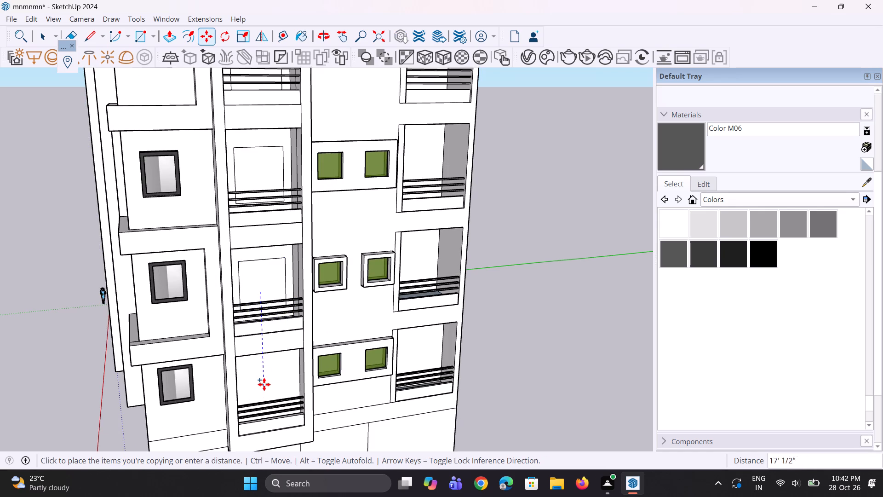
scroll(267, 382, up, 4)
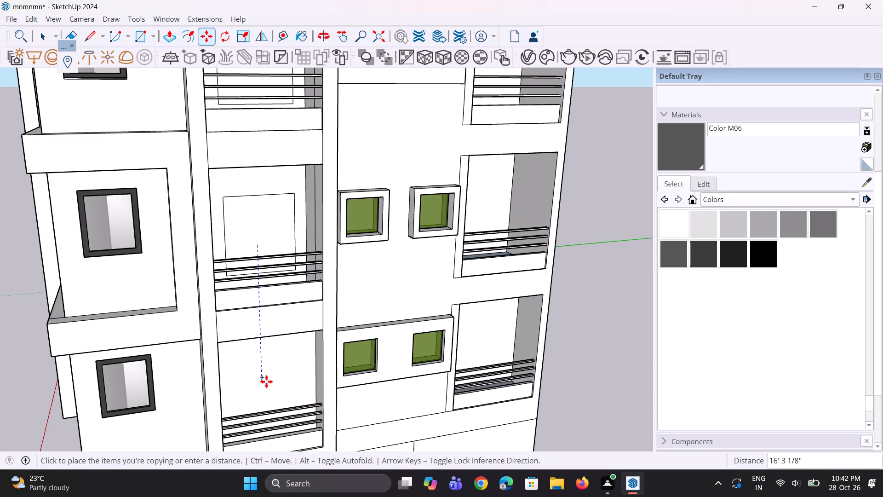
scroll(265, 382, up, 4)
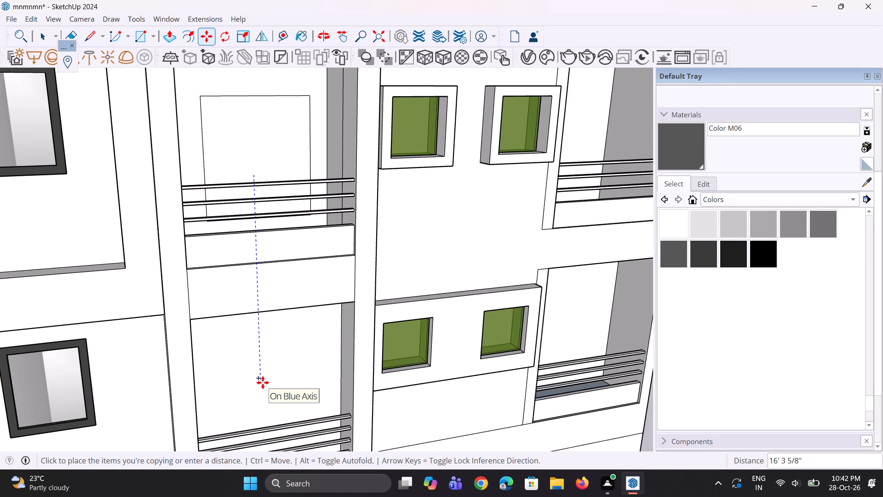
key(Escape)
Push the back wall of the lowest balcony beside the dark-framed windows inward about 3' 6", level with the recessed wall above.
middle_drag(279, 341, 291, 382)
scroll(284, 364, down, 2)
key(space)
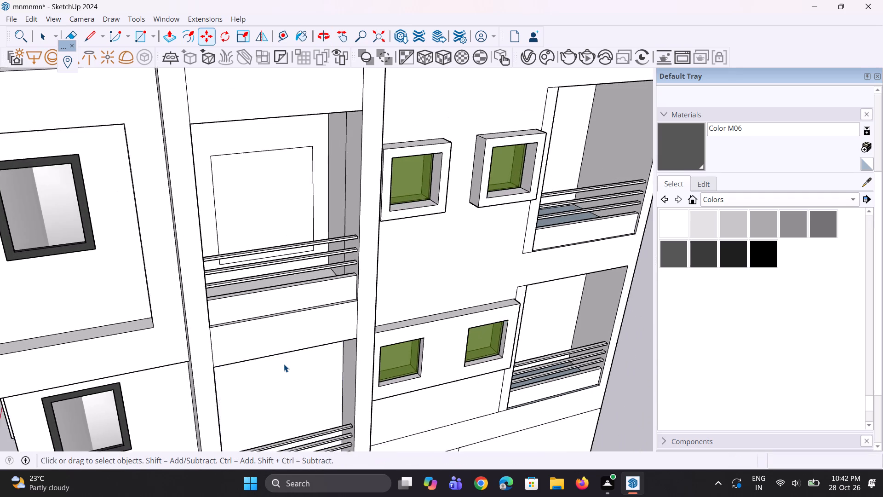
scroll(284, 364, down, 1)
scroll(281, 372, up, 3)
key(p)
click(289, 371)
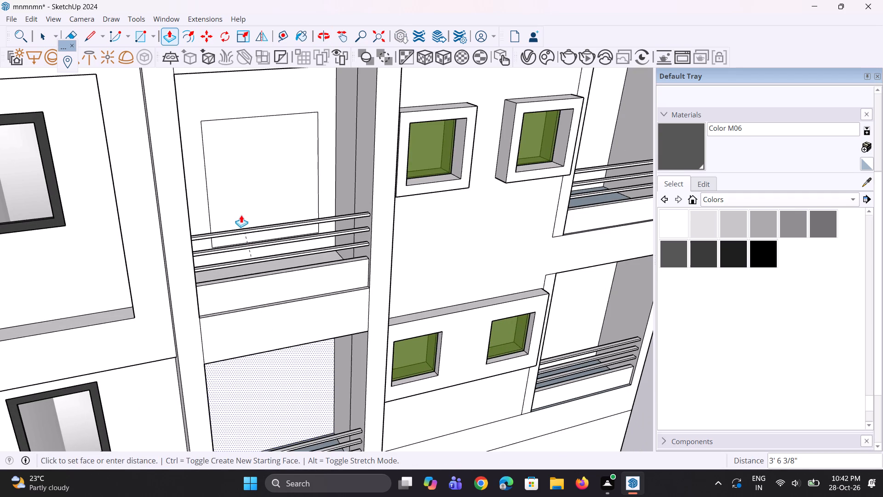
click(229, 173)
middle_drag(272, 327, 269, 305)
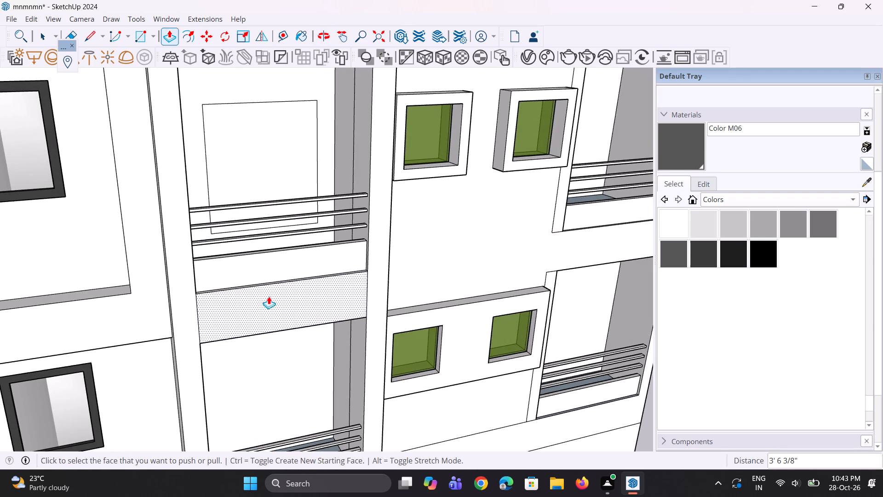
key(space)
key(space)
Copy the door rectangle from the third balcony down about 16' 4" onto the lowest balcony's back wall.
scroll(260, 257, down, 4)
click(256, 173)
middle_drag(262, 288, 260, 278)
key(m)
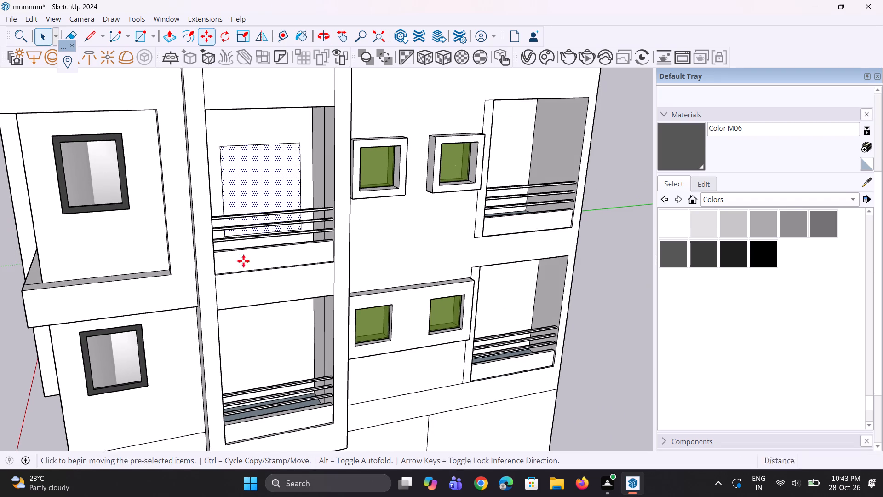
click(247, 203)
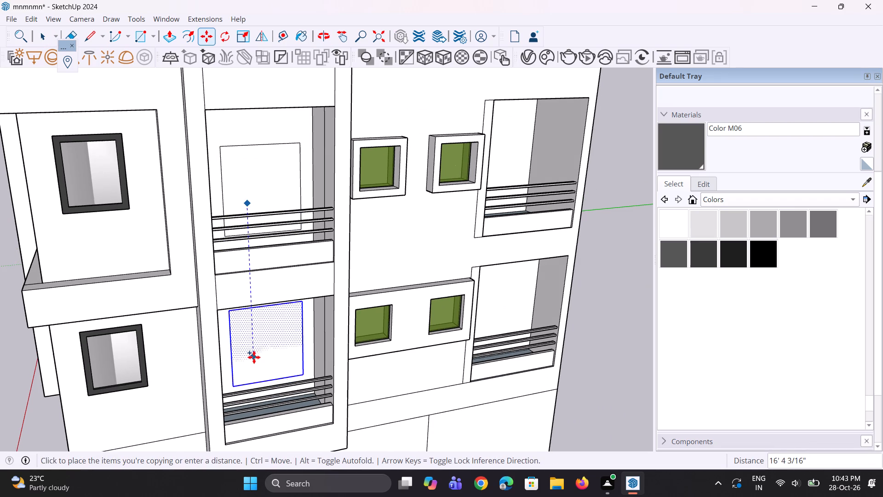
click(254, 357)
Copy the lowest balcony's door rectangle across about 29' 1" onto the back wall of the lowest balcony in the far-corner column.
scroll(242, 354, down, 5)
middle_drag(275, 367, 236, 351)
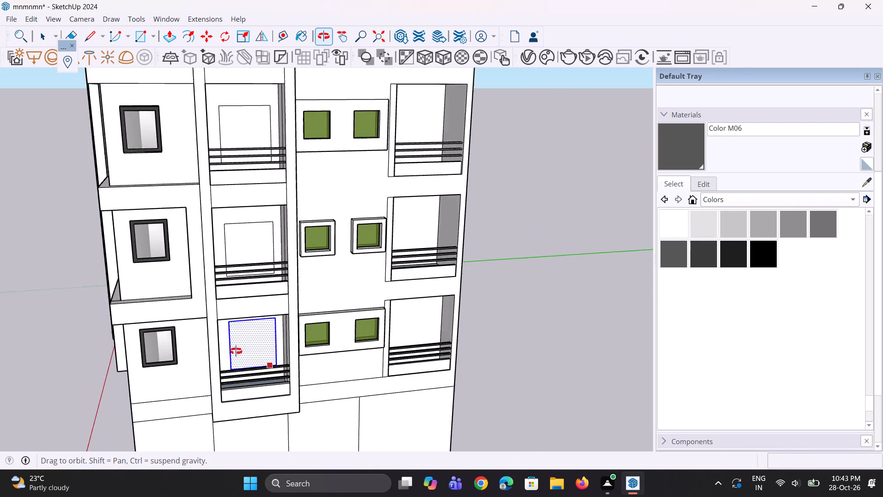
middle_drag(236, 351, 231, 347)
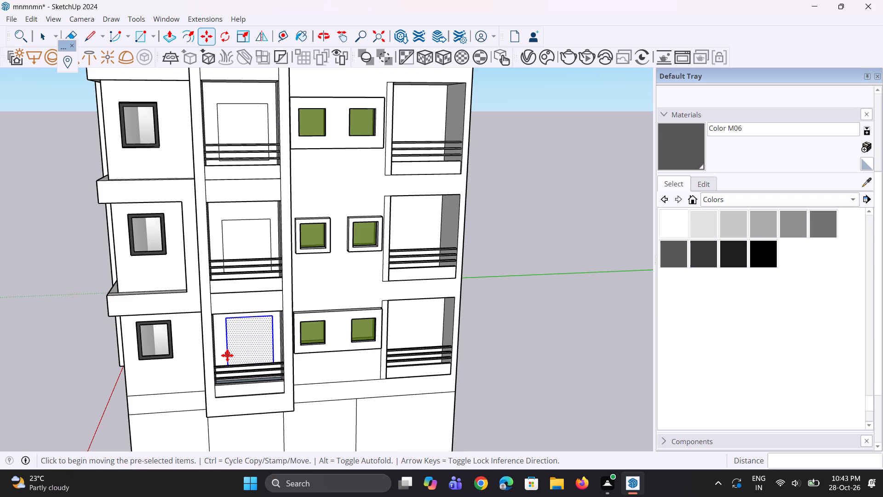
key(m)
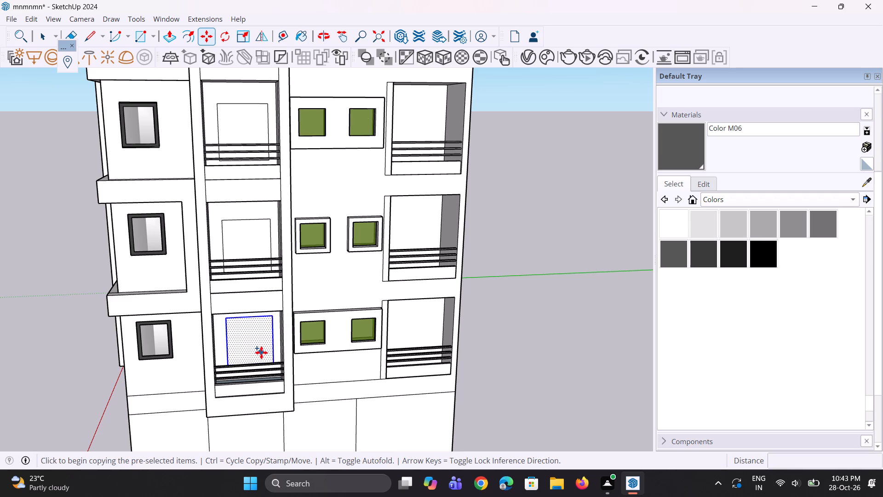
click(258, 350)
scroll(413, 345, up, 4)
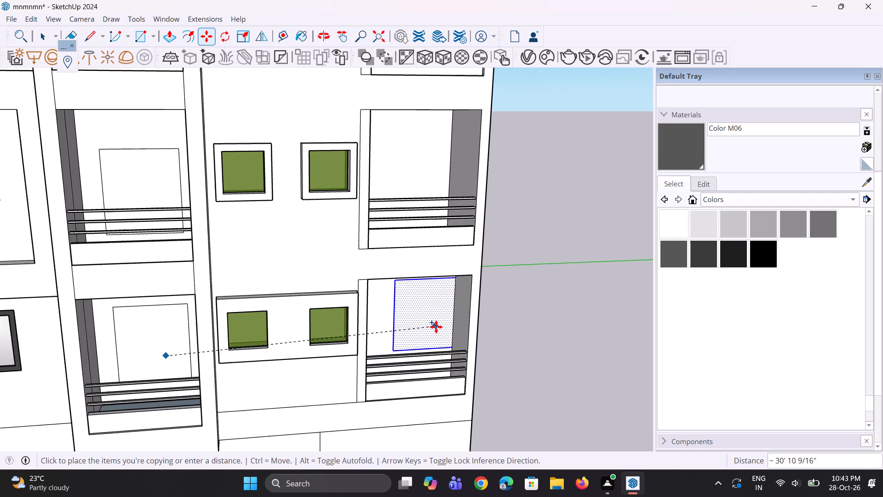
click(421, 335)
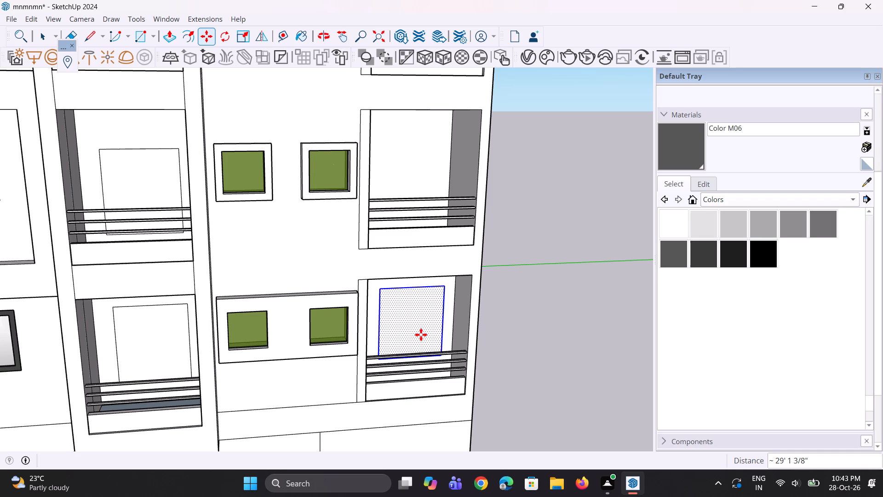
Copy the far-corner door rectangle up one floor onto the back wall of the second balcony from the bottom.
scroll(421, 335, down, 4)
middle_drag(395, 350, 376, 388)
scroll(399, 334, up, 2)
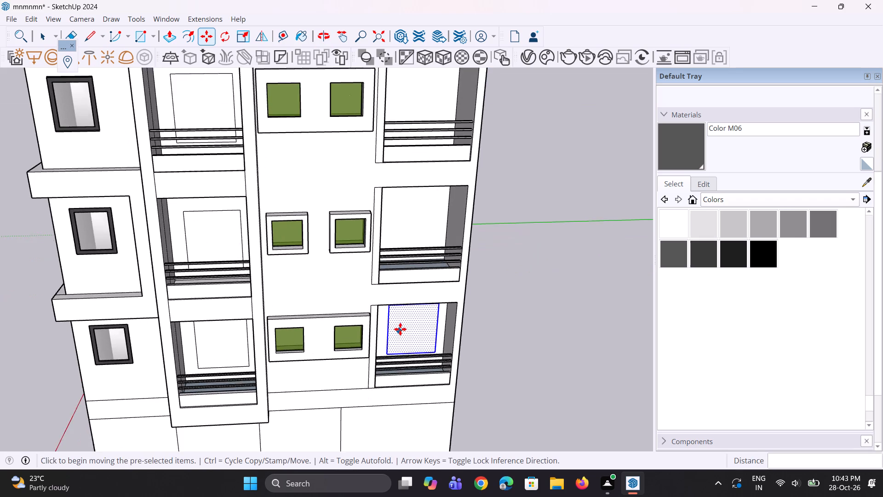
key(m)
scroll(400, 329, up, 3)
click(401, 330)
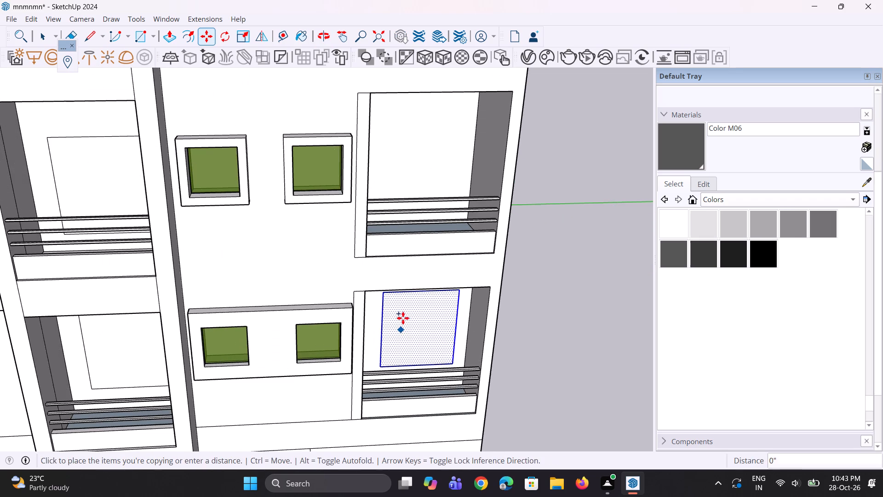
click(402, 168)
Copy the far-corner door rectangle up about 18' 3" onto the back wall of the third balcony from the bottom.
scroll(403, 261, down, 4)
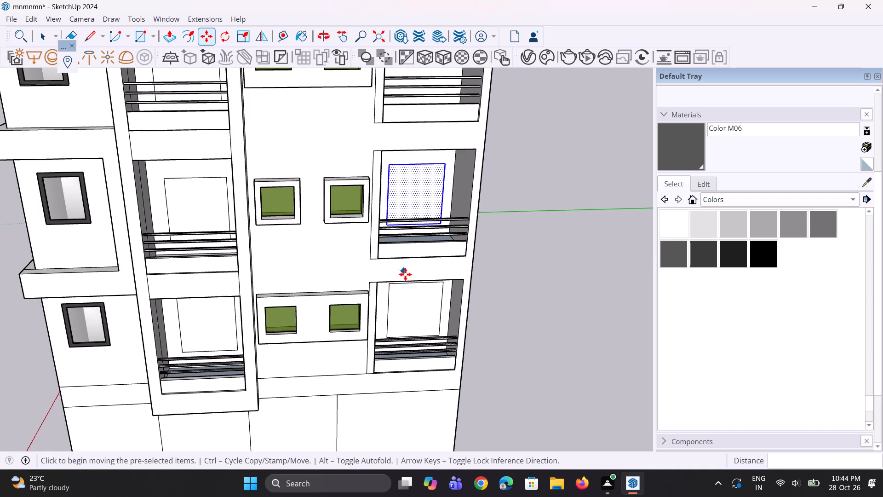
middle_drag(406, 274, 368, 325)
scroll(372, 332, down, 5)
middle_drag(384, 297, 389, 279)
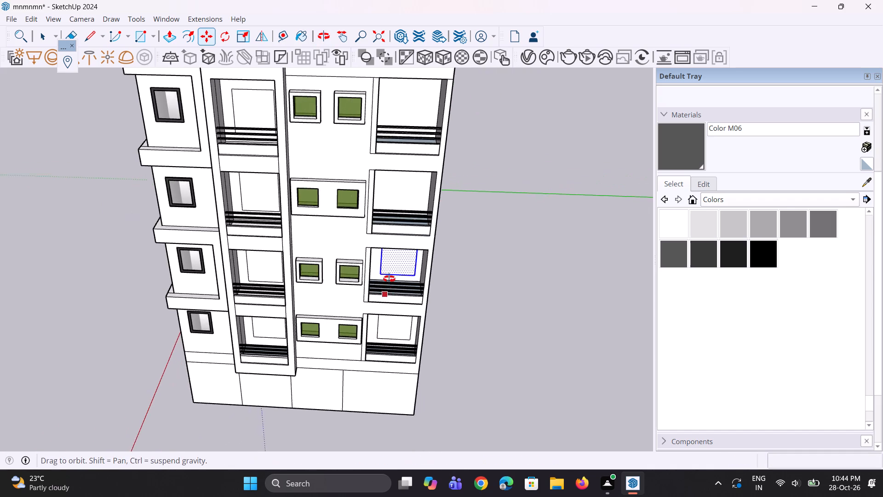
middle_drag(389, 279, 392, 267)
key(m)
scroll(391, 268, up, 3)
click(396, 266)
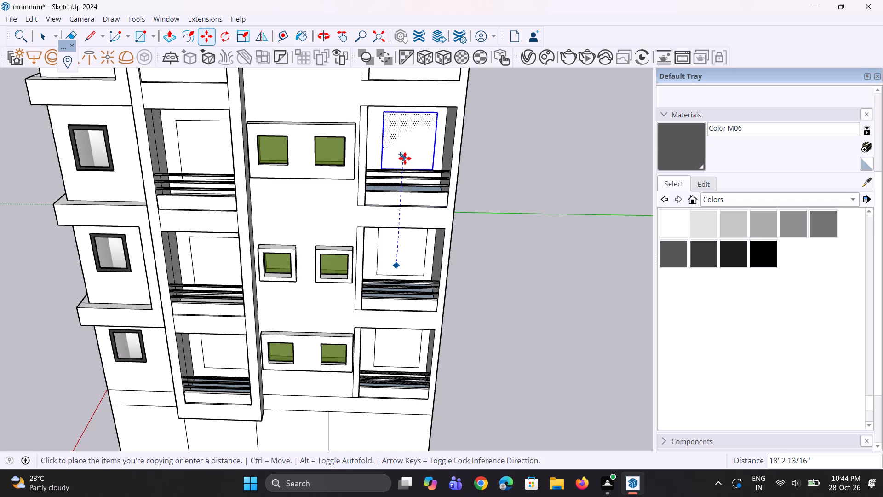
click(405, 159)
Copy the far-corner door rectangle up about 17' 6" onto the top balcony's back wall and clear the selection.
middle_click(390, 220)
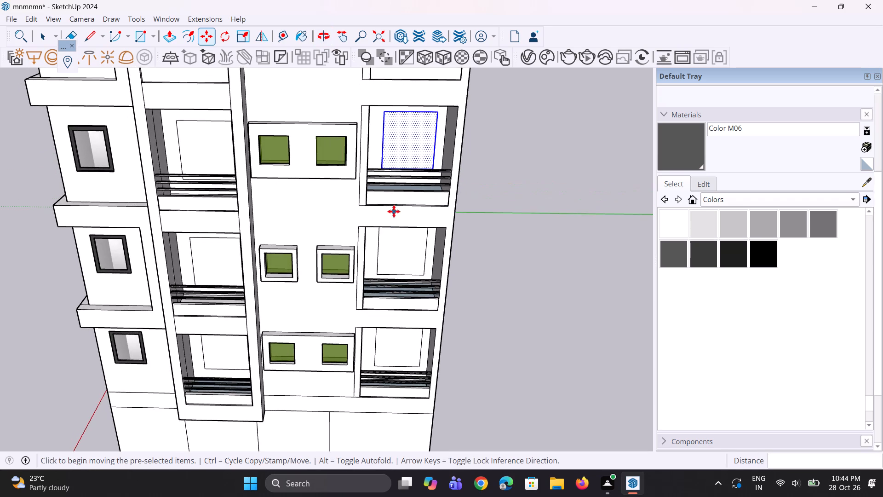
scroll(380, 216, down, 8)
middle_drag(378, 193, 378, 165)
scroll(381, 162, up, 2)
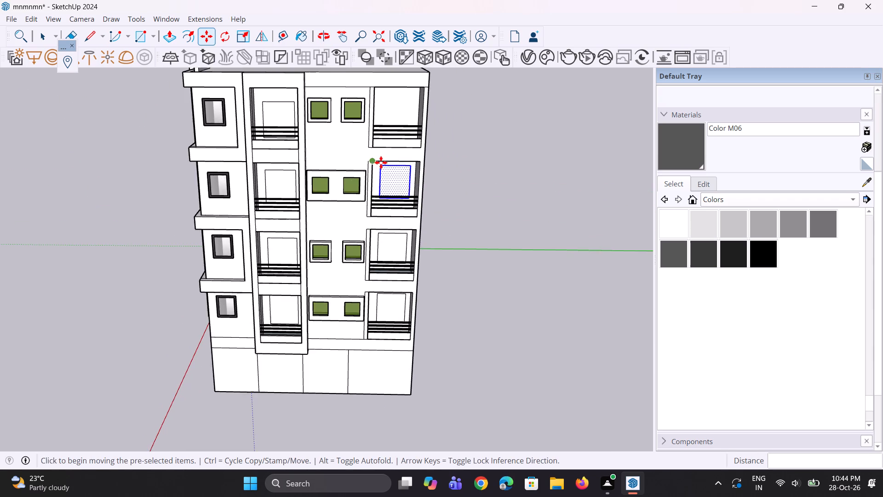
key(m)
scroll(399, 164, up, 5)
click(392, 187)
scroll(395, 176, down, 2)
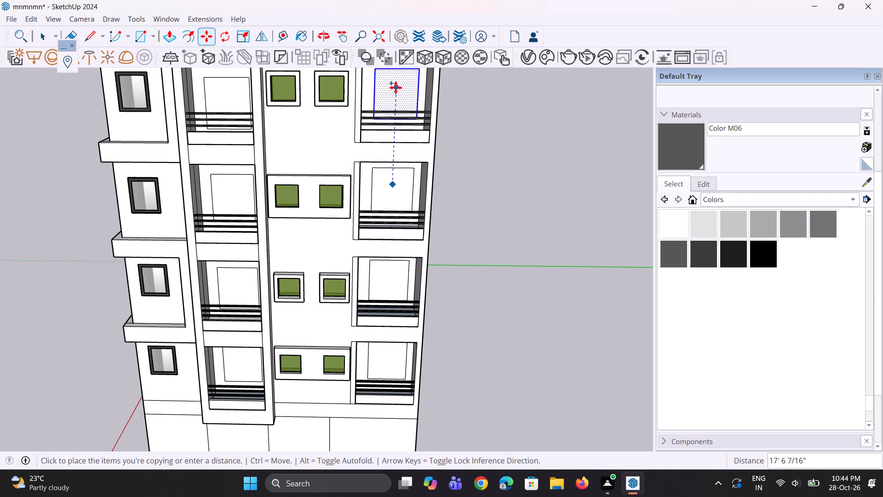
click(396, 87)
key(space)
key(space)
click(458, 216)
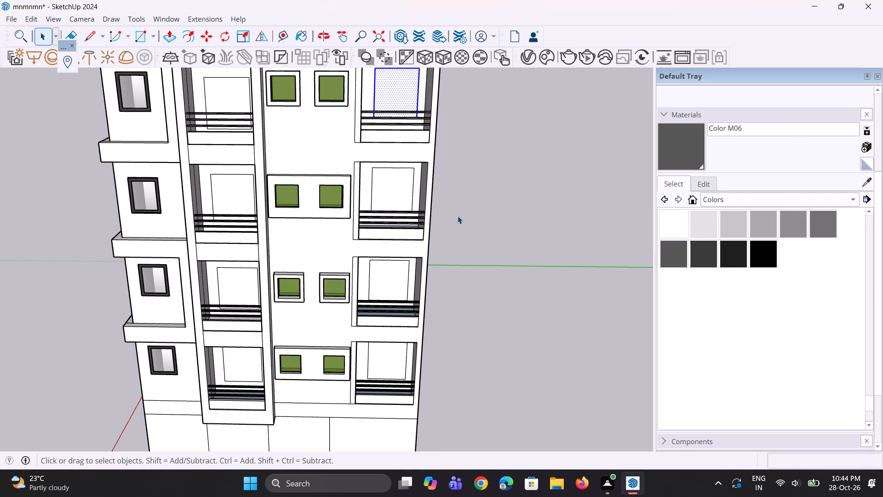
Copy the top far-corner balcony's door rectangle about 21' 9" along the green axis into the empty space beside the building.
scroll(330, 255, down, 5)
middle_drag(333, 254, 336, 202)
scroll(356, 152, up, 2)
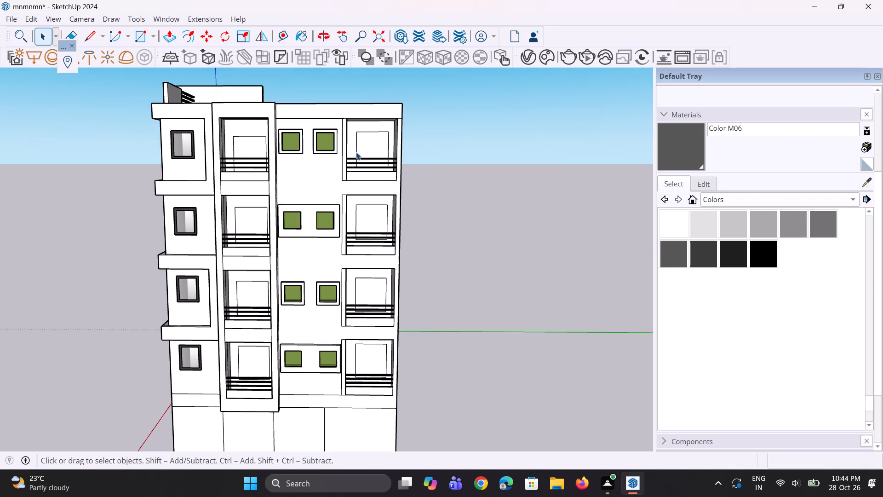
click(366, 151)
scroll(366, 152, up, 2)
key(m)
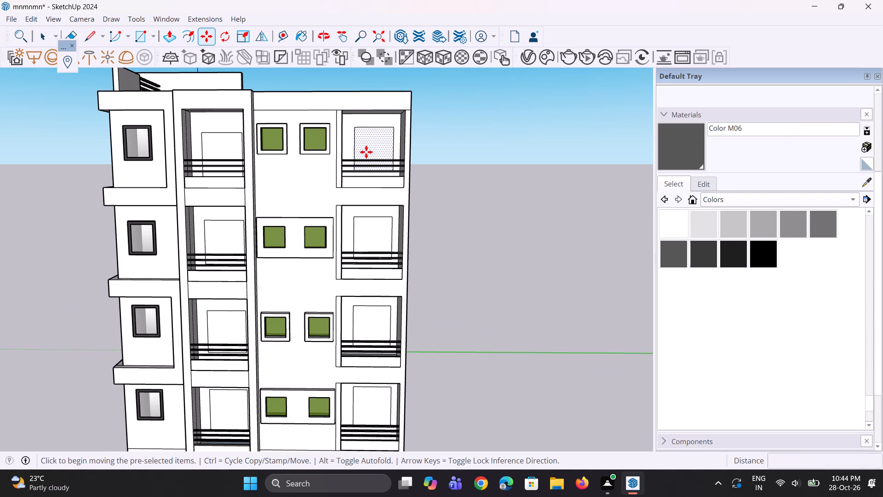
click(366, 152)
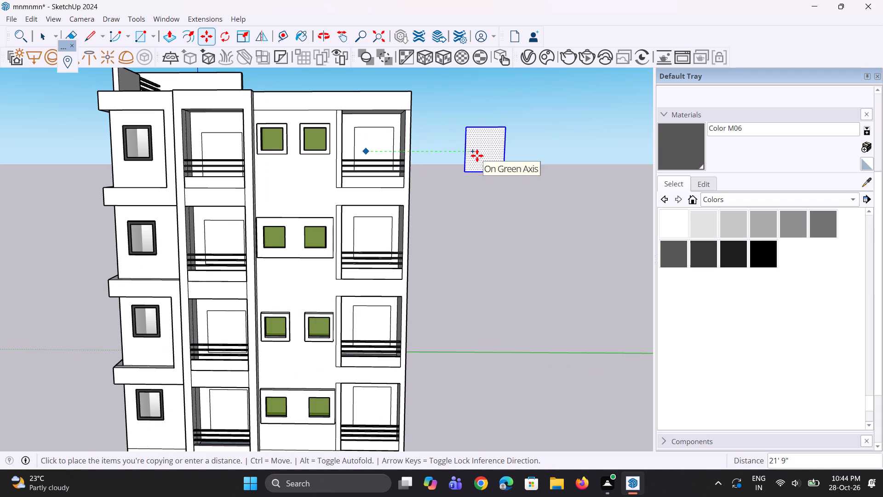
click(477, 156)
key(space)
key(space)
key(space)
scroll(424, 228, down, 4)
scroll(495, 272, up, 2)
click(495, 272)
middle_drag(513, 274, 499, 277)
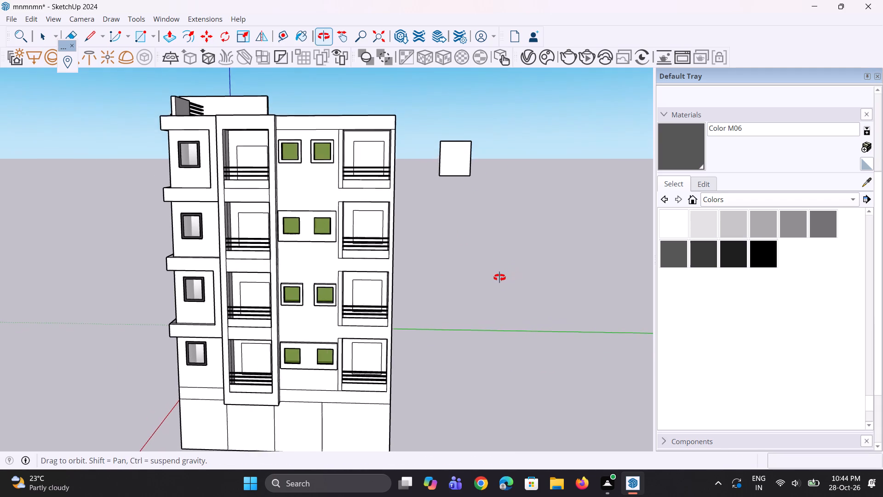
middle_drag(499, 277, 489, 279)
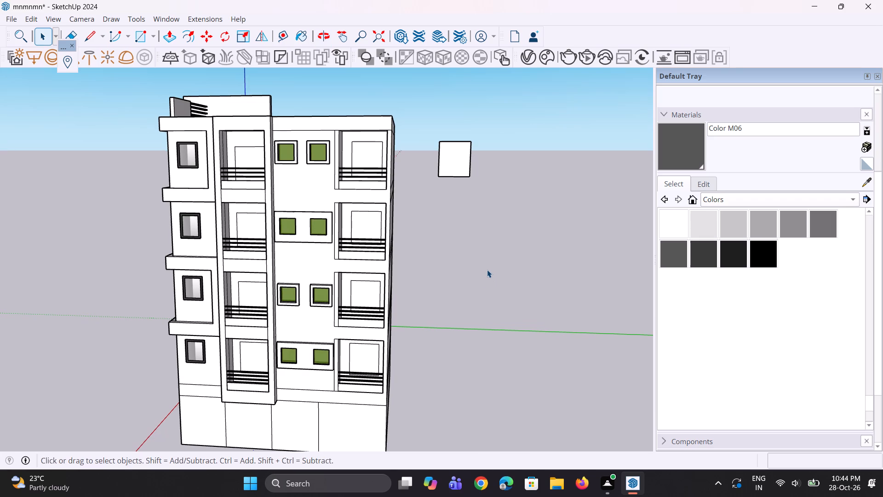
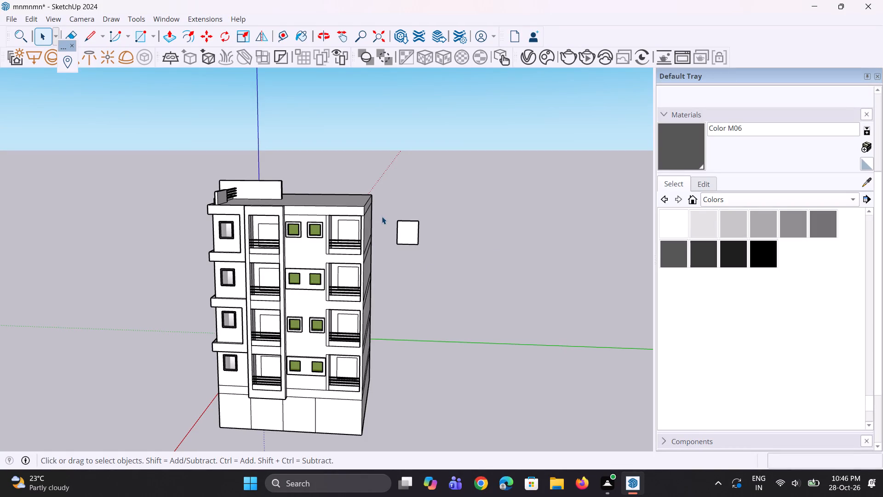
Push/Pull the rectangle standing beside the building 3" to give the door panel thickness.
scroll(382, 216, up, 2)
scroll(423, 222, up, 9)
key(p)
click(416, 239)
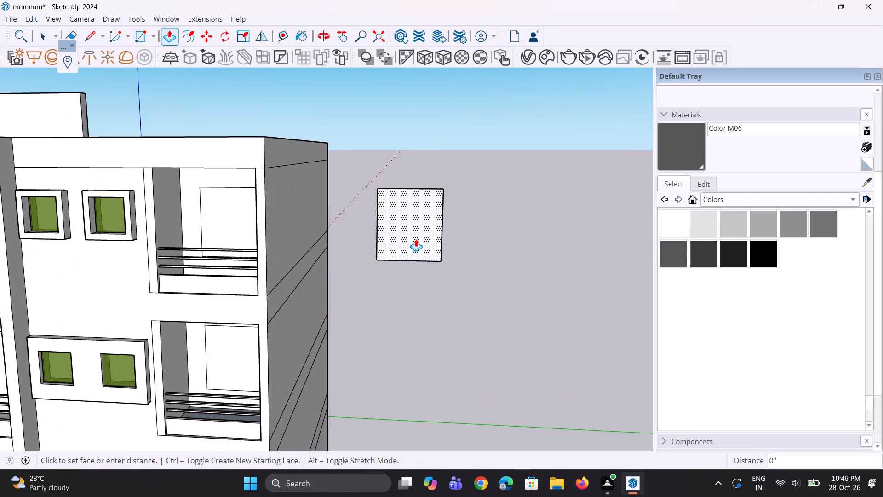
text(3")
key(Return)
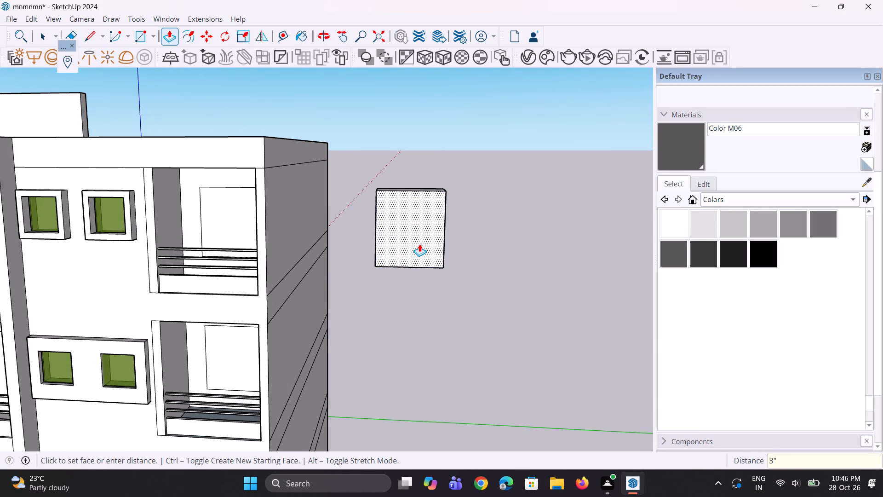
Offset the front face outline of the door panel inward about 6 9/16" and clear the selection.
middle_drag(384, 260, 390, 248)
scroll(390, 248, up, 1)
key(space)
key(space)
click(391, 241)
scroll(391, 239, up, 4)
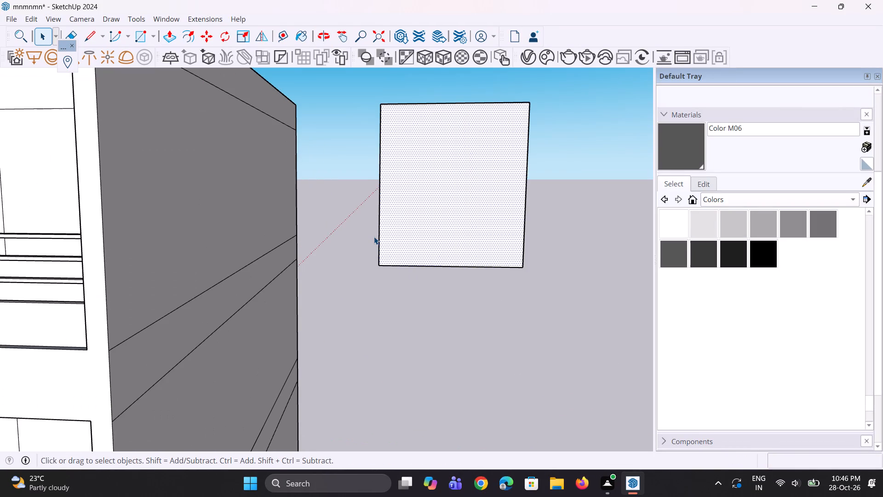
key(f)
click(392, 213)
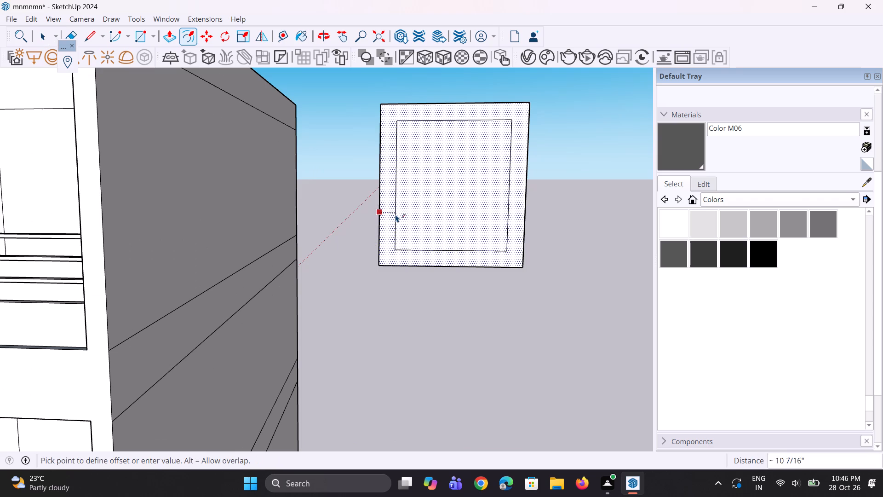
click(390, 217)
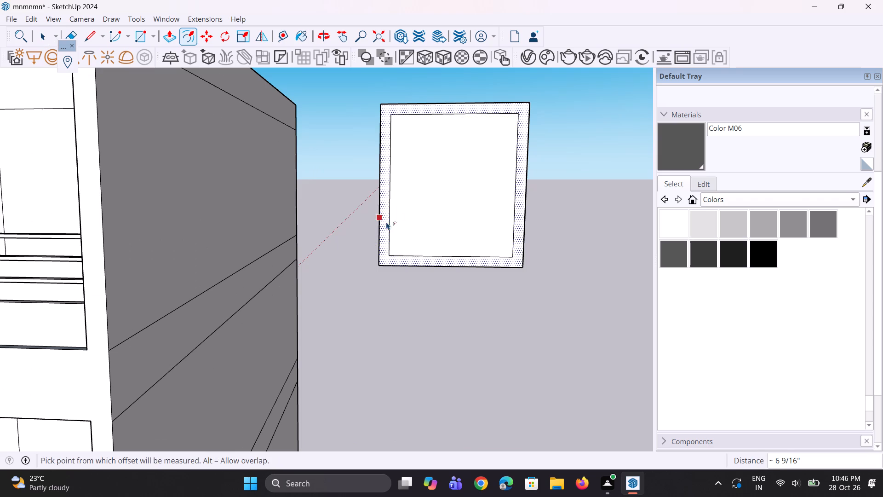
key(space)
key(space)
click(375, 237)
double_click(373, 260)
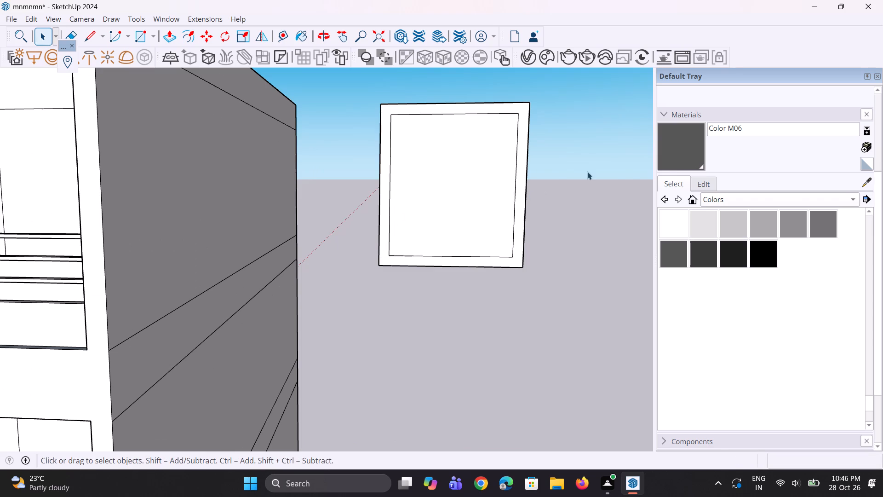
click(667, 164)
Push/Pull the border face around the door panel outward 3" to form a raised frame.
scroll(493, 261, up, 2)
key(space)
key(space)
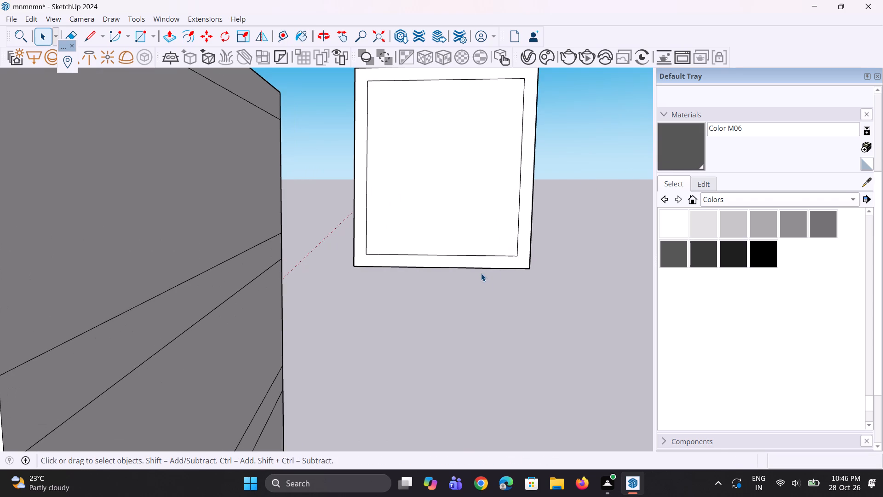
scroll(481, 271, up, 2)
key(p)
click(485, 251)
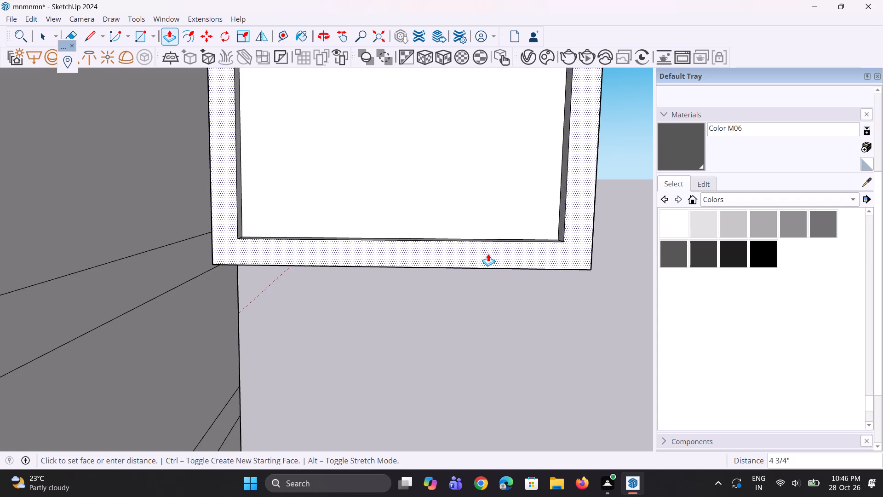
key(2)
key(3)
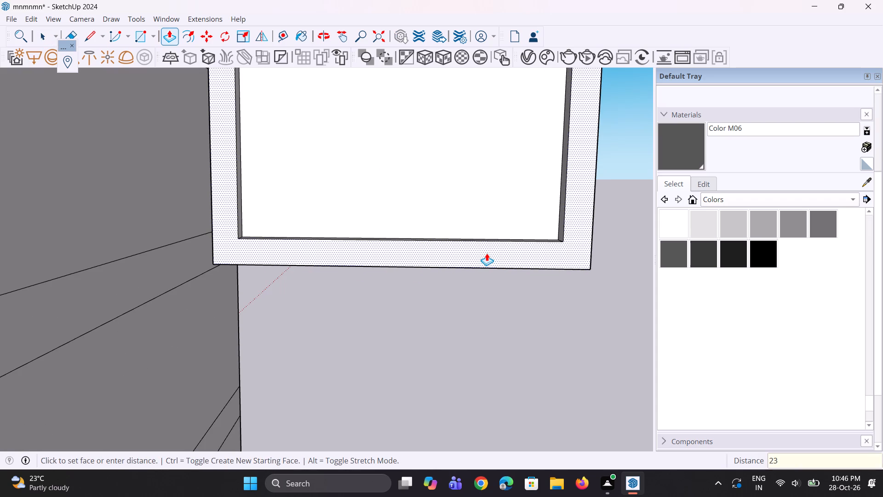
key(BackSpace)
key(BackSpace)
text(3")
key(Return)
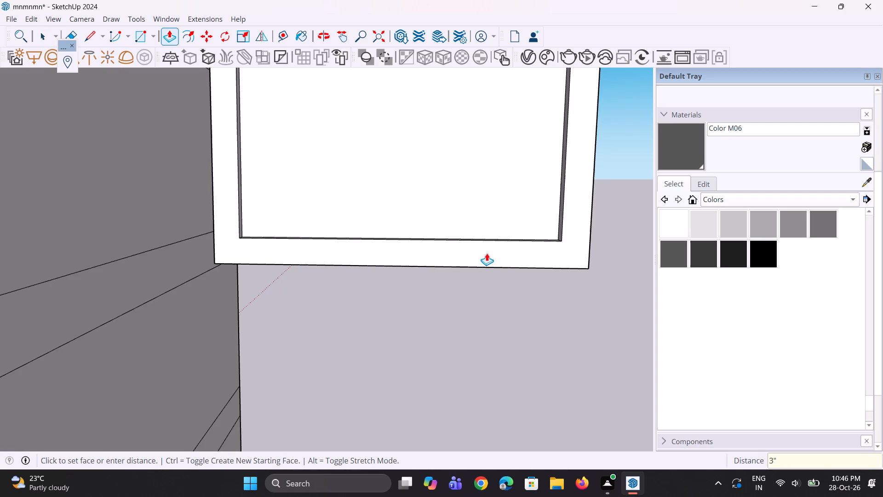
scroll(473, 273, down, 8)
middle_drag(473, 263, 468, 275)
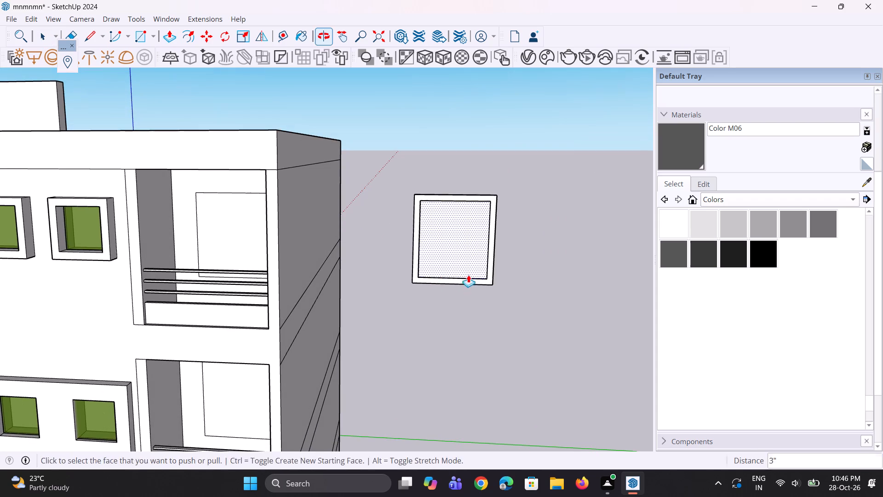
drag(491, 264, 591, 238)
key(space)
middle_drag(504, 273, 508, 327)
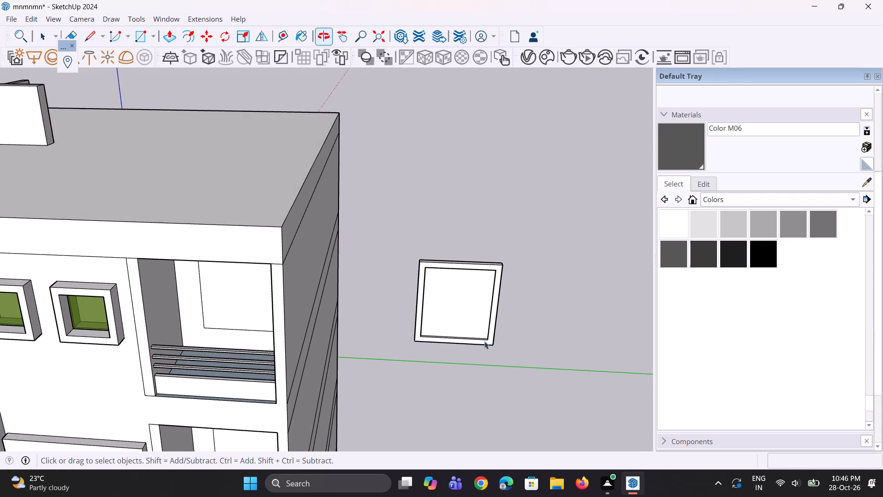
Paint the front face and top outer edge of the door frame with Color M07.
scroll(474, 347, up, 3)
click(714, 253)
scroll(453, 355, up, 3)
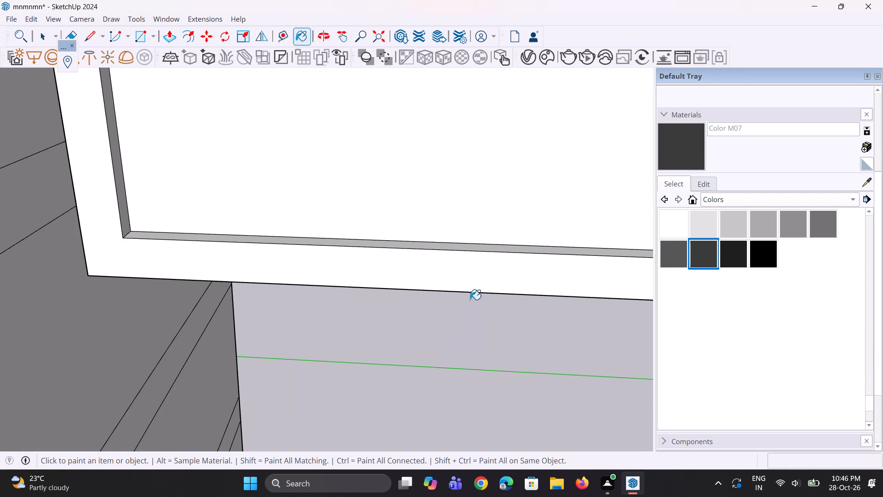
click(472, 283)
scroll(339, 330, down, 7)
middle_drag(362, 254, 352, 273)
scroll(349, 282, up, 9)
click(354, 288)
Paint the door frame's bottom outer edge and the outer side facing the building with Color M07.
middle_drag(347, 325, 392, 282)
scroll(375, 306, up, 1)
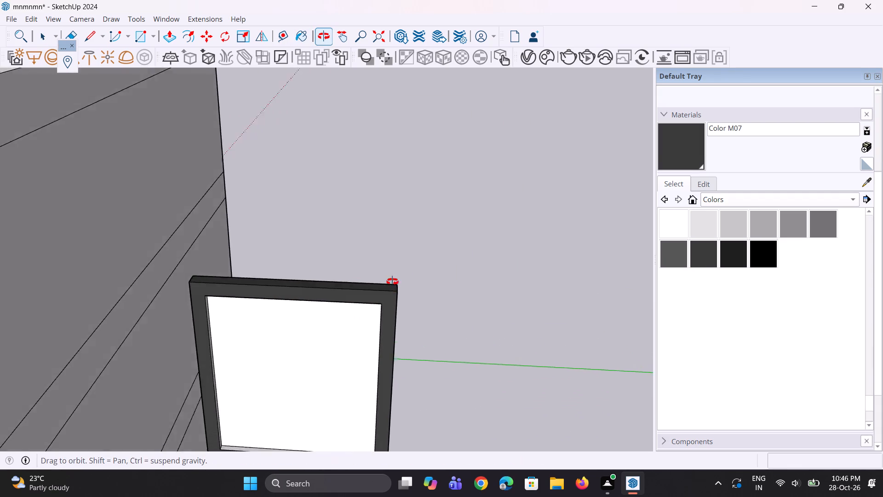
middle_drag(392, 282, 431, 208)
scroll(431, 208, down, 5)
middle_drag(413, 315, 428, 170)
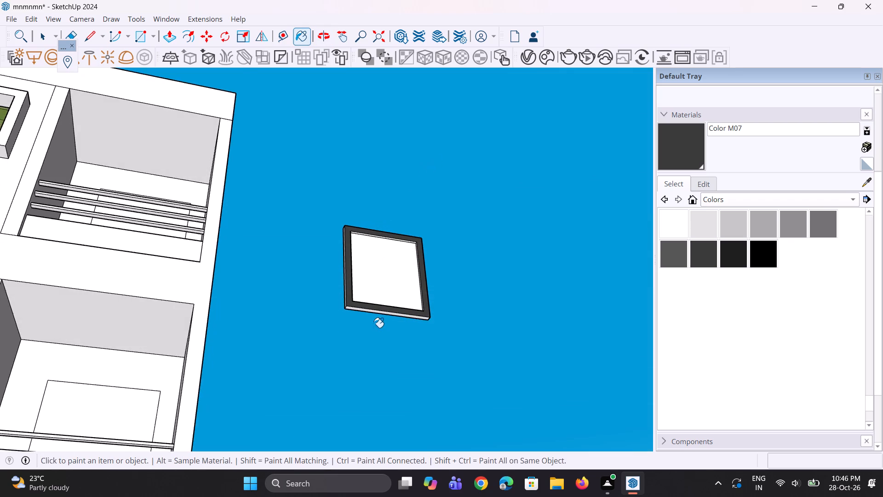
scroll(373, 328, up, 4)
scroll(407, 313, up, 2)
click(408, 312)
middle_drag(374, 304, 456, 350)
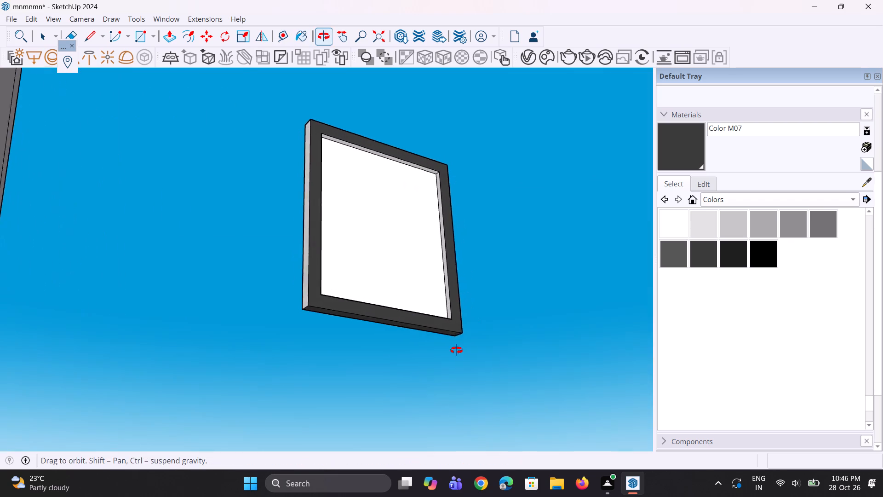
middle_drag(456, 350, 457, 350)
scroll(318, 287, up, 2)
click(308, 277)
Paint the door frame's outer side facing away from the building with Color M07.
scroll(374, 276, up, 1)
middle_drag(374, 276, 275, 292)
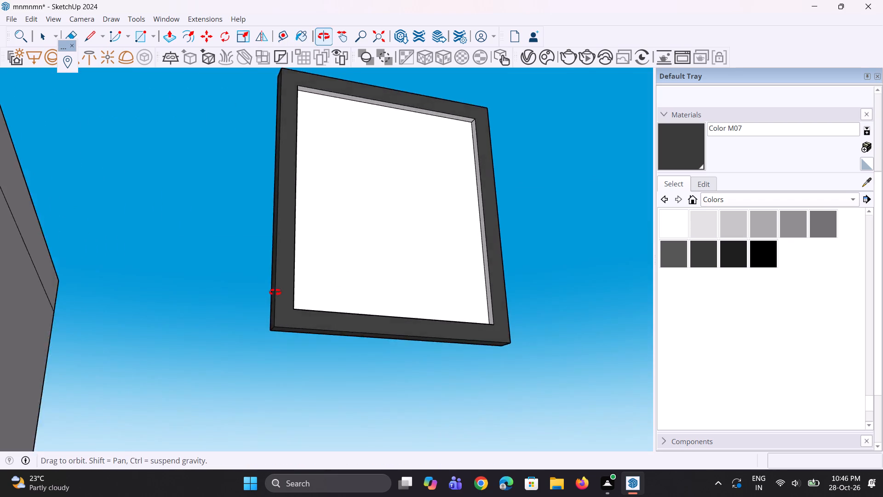
middle_drag(275, 292, 217, 289)
middle_drag(340, 284, 229, 297)
scroll(304, 306, up, 1)
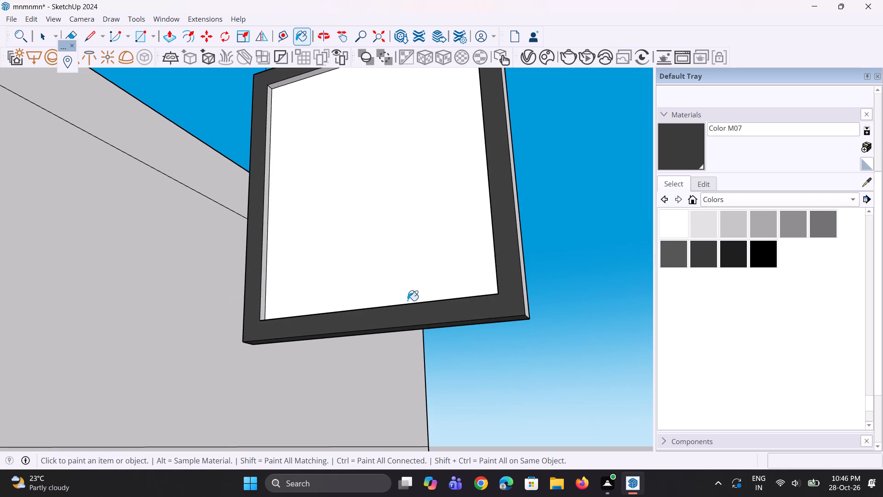
scroll(573, 319, up, 2)
click(235, 264)
Paint the bottom inner edge of the door frame with Color M07.
scroll(387, 332, down, 6)
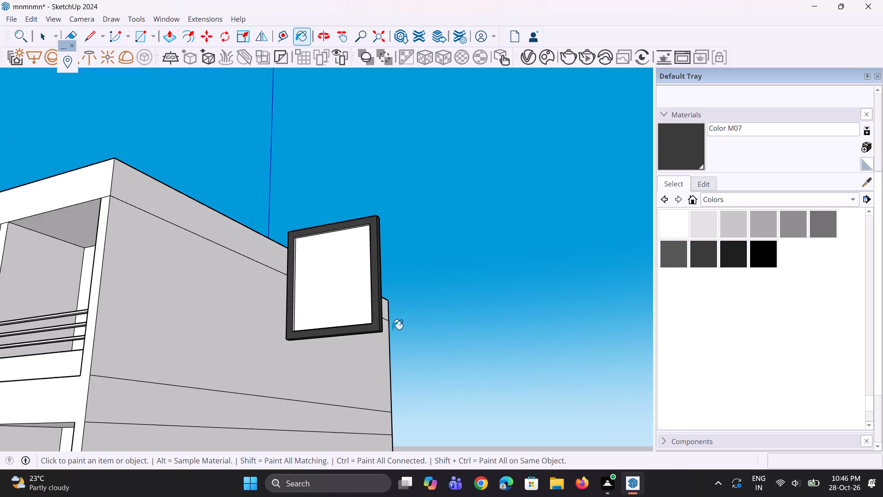
scroll(392, 329, down, 6)
scroll(374, 321, up, 1)
middle_drag(373, 321, 395, 372)
scroll(384, 368, up, 8)
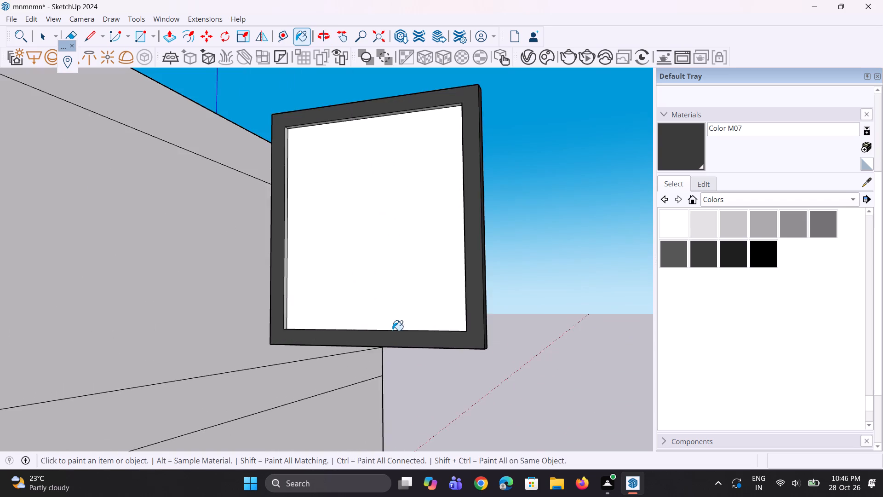
scroll(392, 330, down, 10)
middle_drag(325, 324, 360, 428)
scroll(387, 315, down, 5)
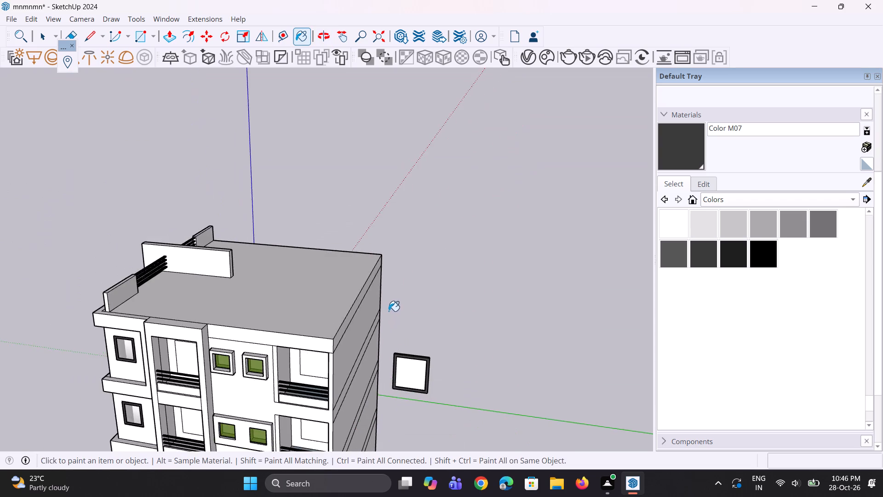
scroll(389, 310, down, 4)
scroll(381, 368, up, 1)
middle_drag(381, 368, 387, 396)
scroll(407, 381, up, 12)
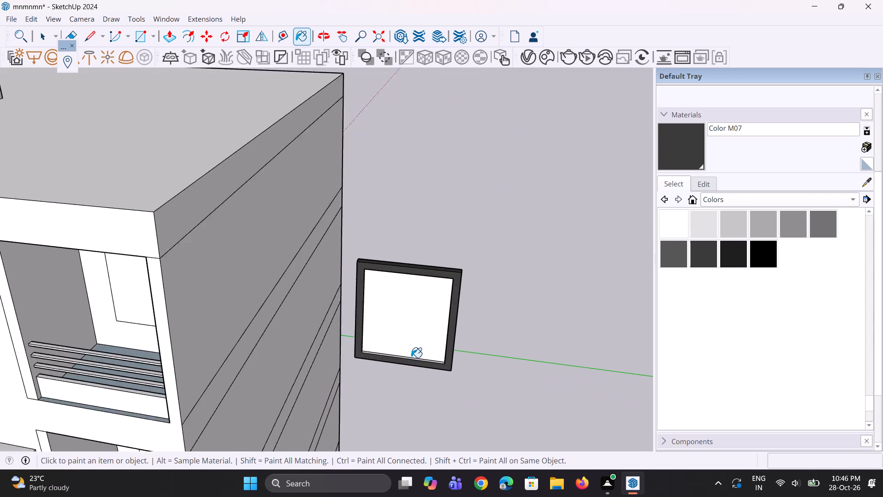
scroll(411, 358, up, 7)
click(408, 359)
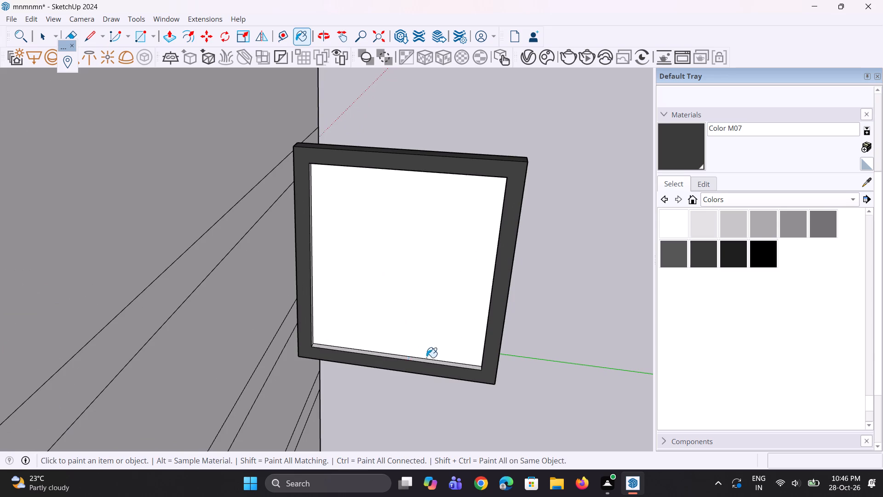
Paint the inner edge of the door frame's upright farther from the building with Color M07.
scroll(444, 356, up, 1)
middle_drag(445, 356, 529, 260)
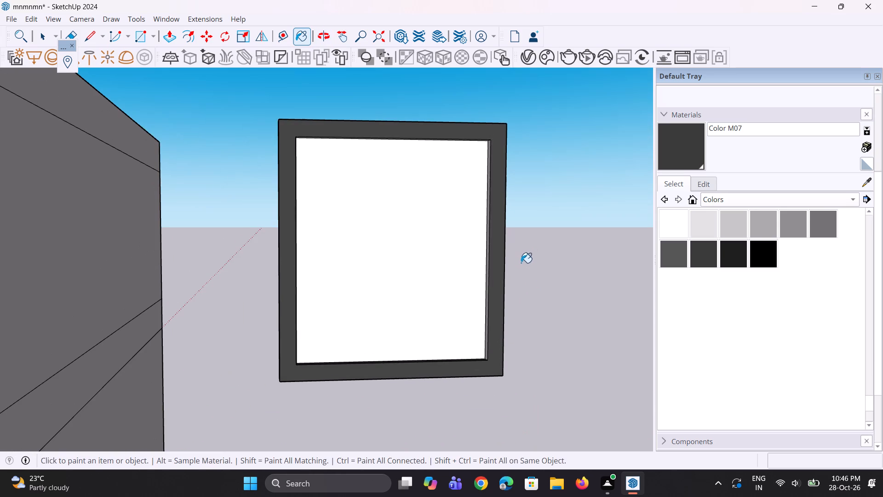
scroll(514, 265, up, 1)
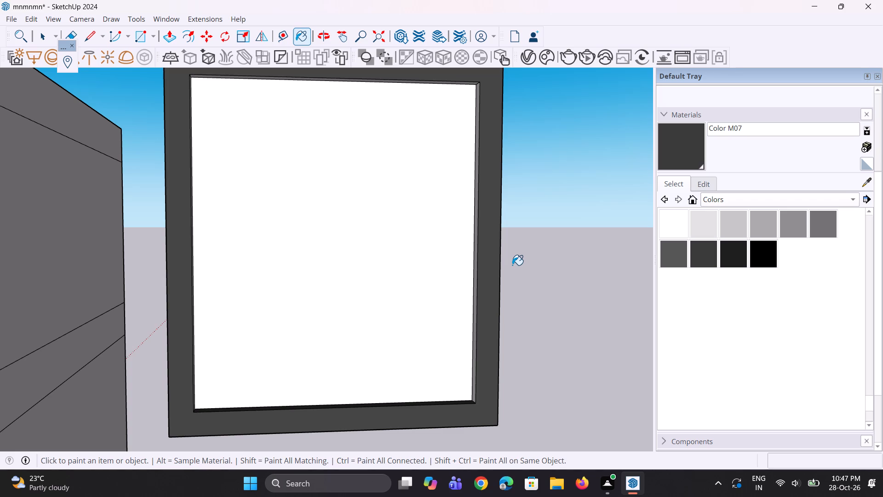
scroll(476, 305, up, 3)
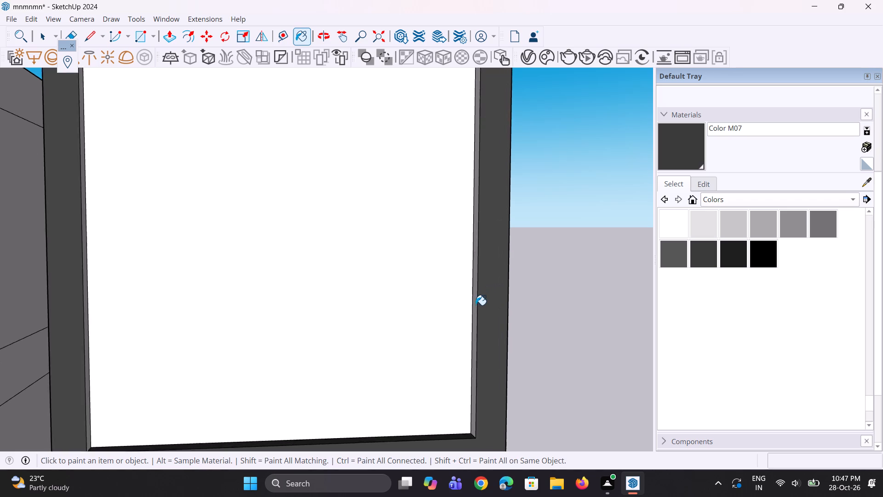
scroll(474, 308, up, 2)
click(474, 309)
Paint the inner edge of the door frame's upright nearer the building with Color M07.
scroll(474, 312, down, 6)
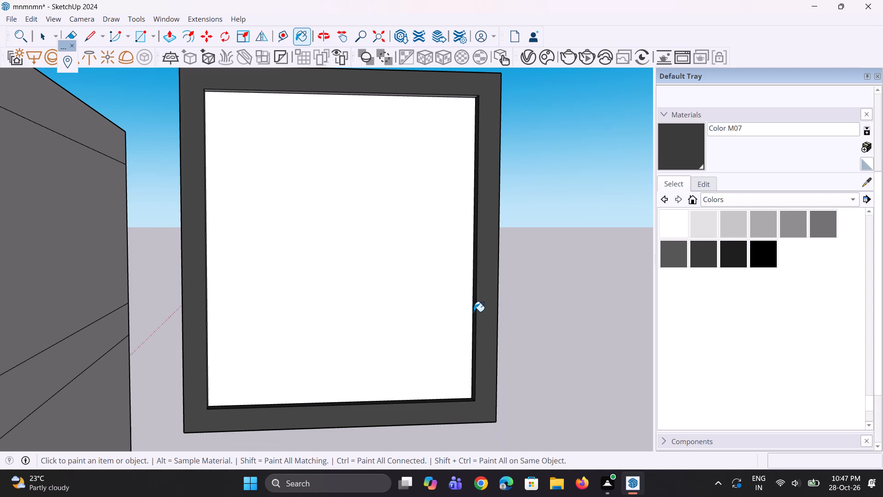
scroll(473, 311, down, 1)
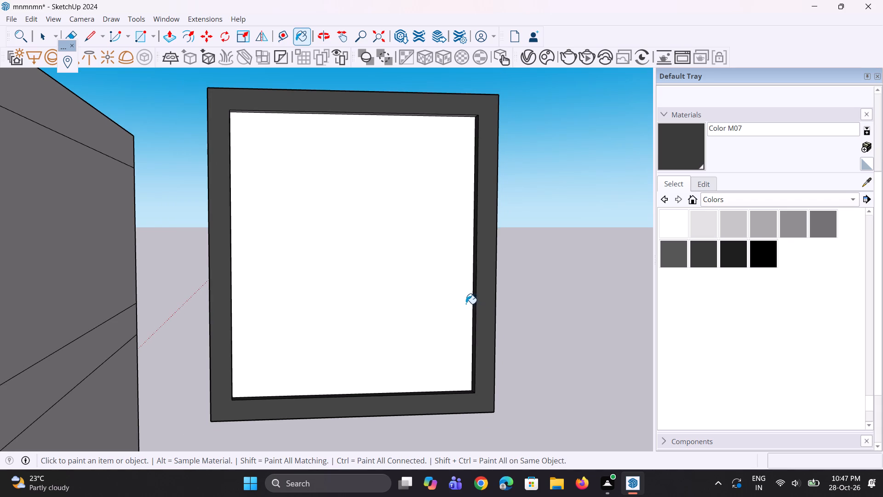
middle_drag(466, 304, 458, 302)
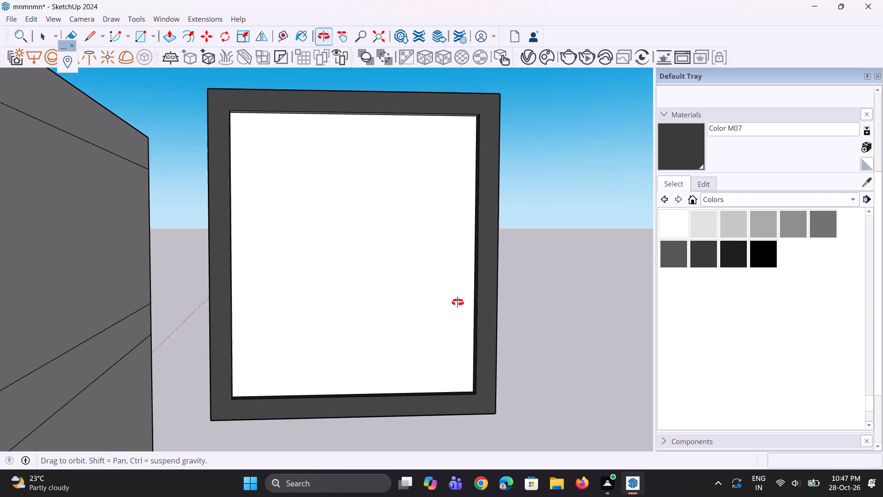
middle_drag(458, 302, 448, 300)
scroll(448, 294, down, 4)
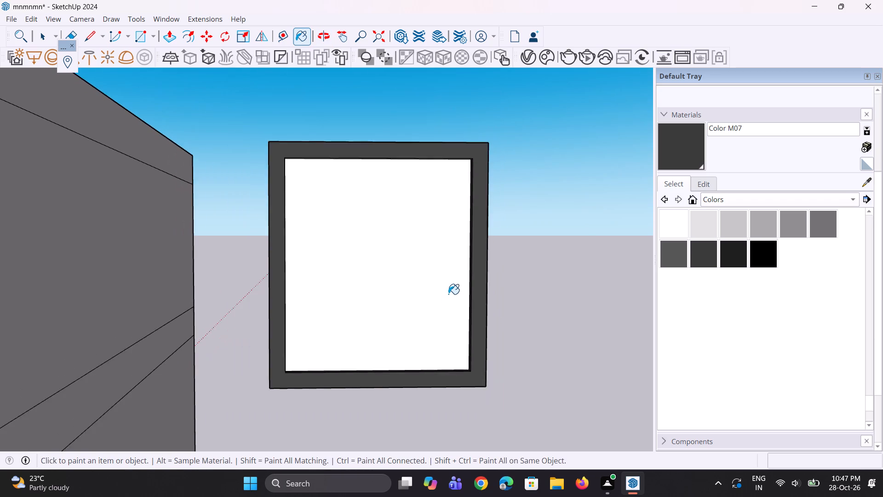
scroll(449, 291, down, 1)
scroll(449, 291, up, 1)
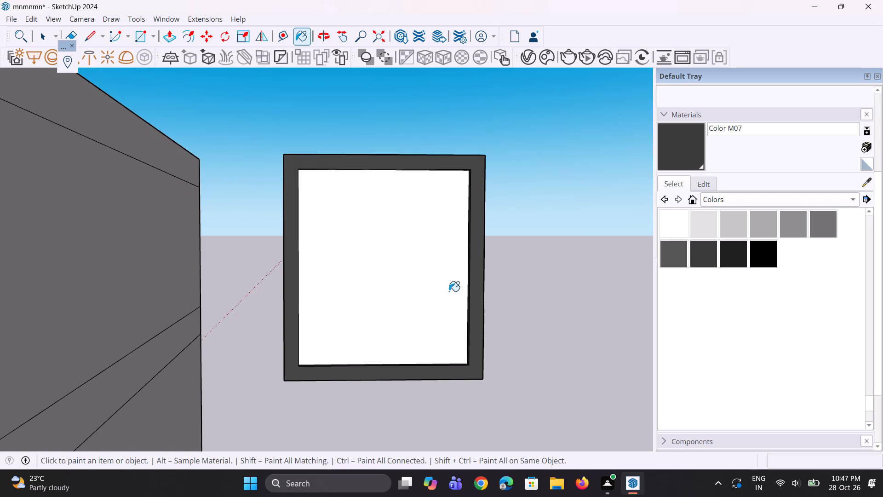
scroll(449, 291, down, 1)
scroll(381, 306, up, 1)
middle_drag(377, 308, 281, 330)
scroll(317, 341, up, 3)
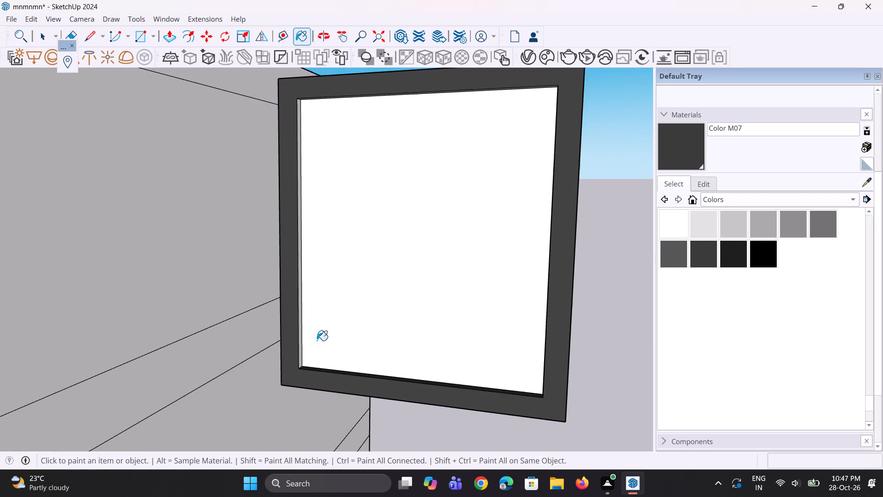
scroll(305, 343, up, 3)
click(301, 346)
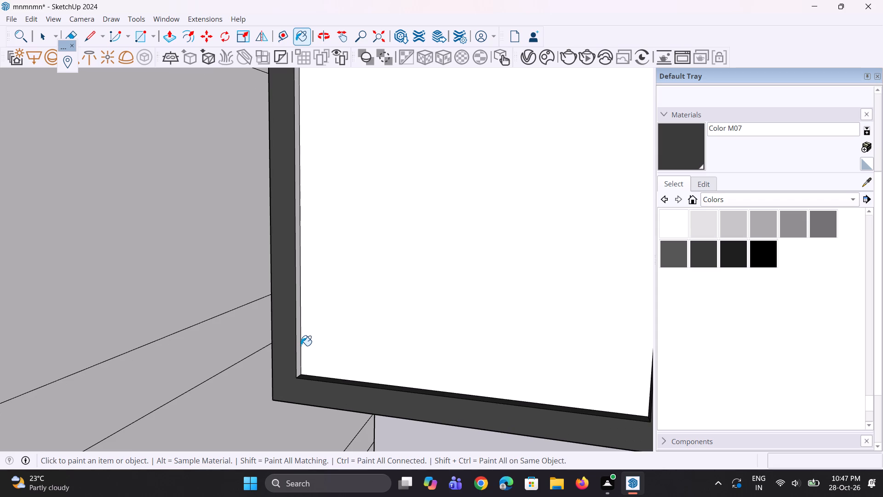
scroll(300, 346, up, 3)
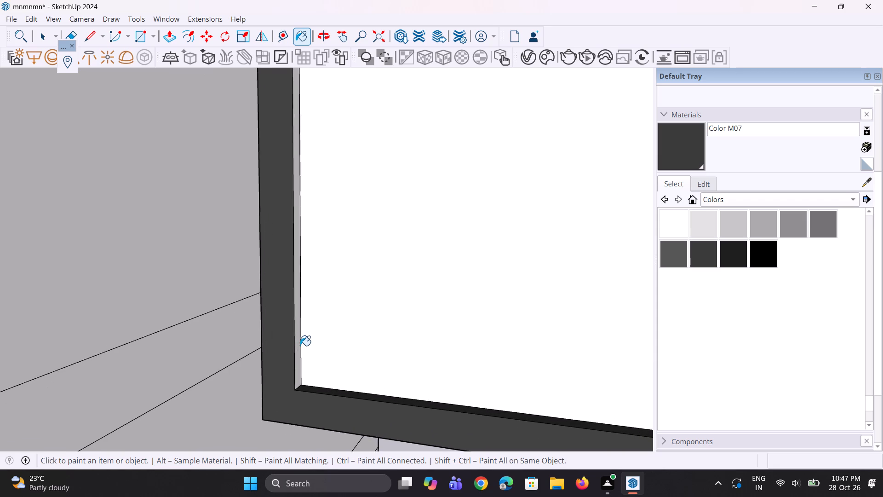
scroll(300, 346, up, 4)
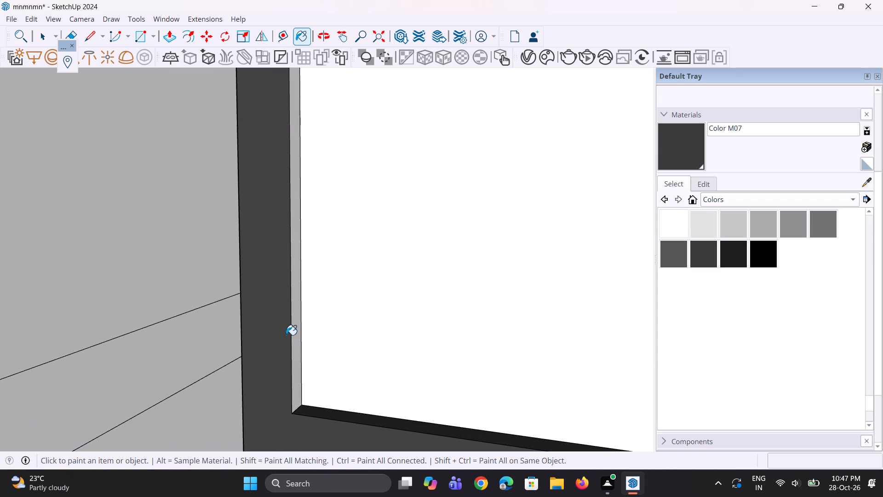
click(297, 343)
Paint the top inner edge of the door frame with Color M07.
scroll(293, 371, down, 10)
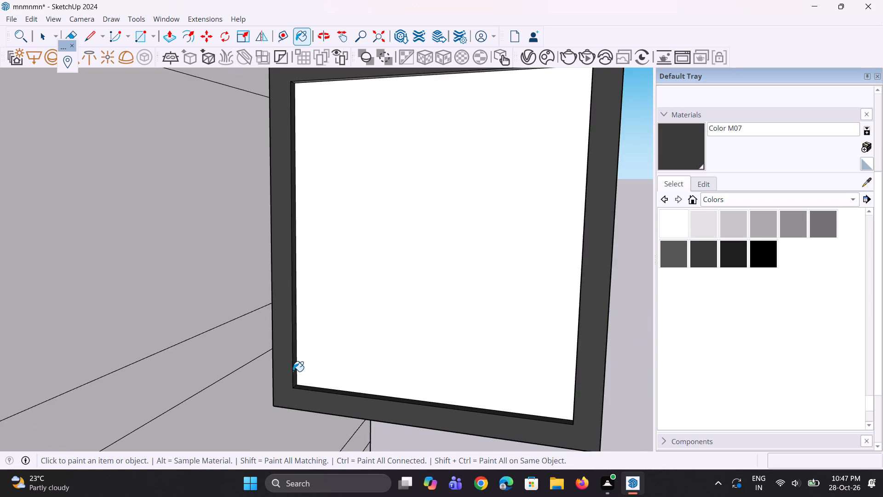
scroll(293, 371, down, 4)
middle_drag(293, 371, 386, 189)
scroll(384, 202, up, 3)
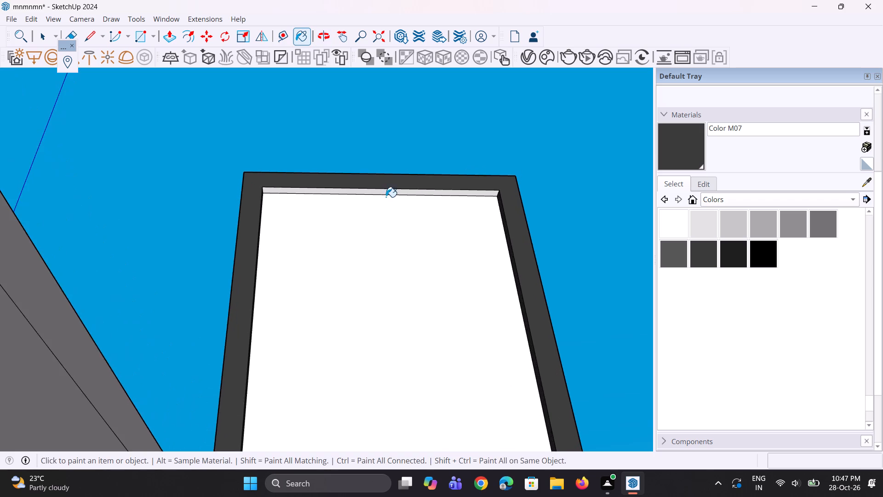
scroll(386, 197, up, 5)
click(397, 189)
scroll(412, 236, down, 7)
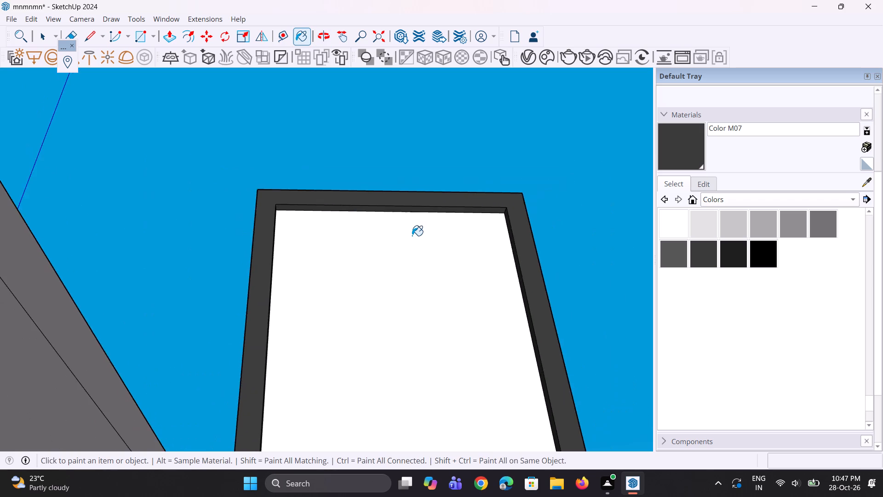
scroll(412, 236, down, 3)
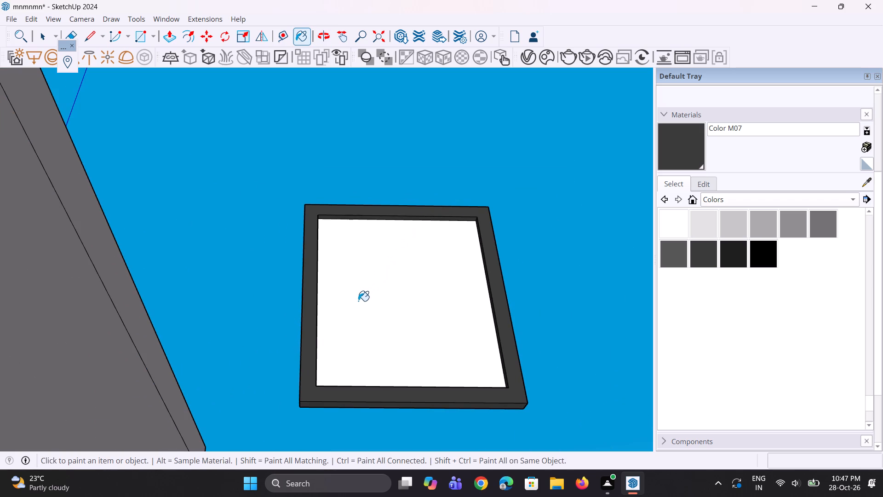
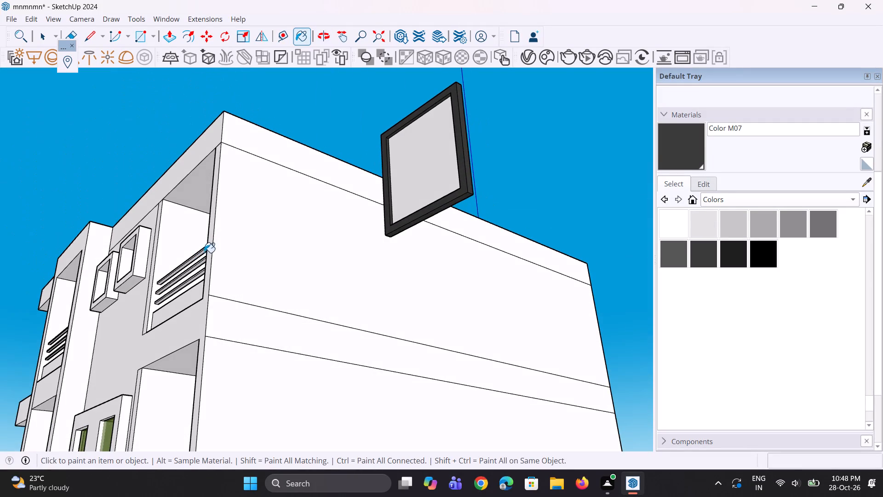
Paint the panel inside the dark door frame with Translucent Glass Gray from the Glass and Mirrors collection.
scroll(385, 244, down, 4)
middle_drag(386, 244, 153, 302)
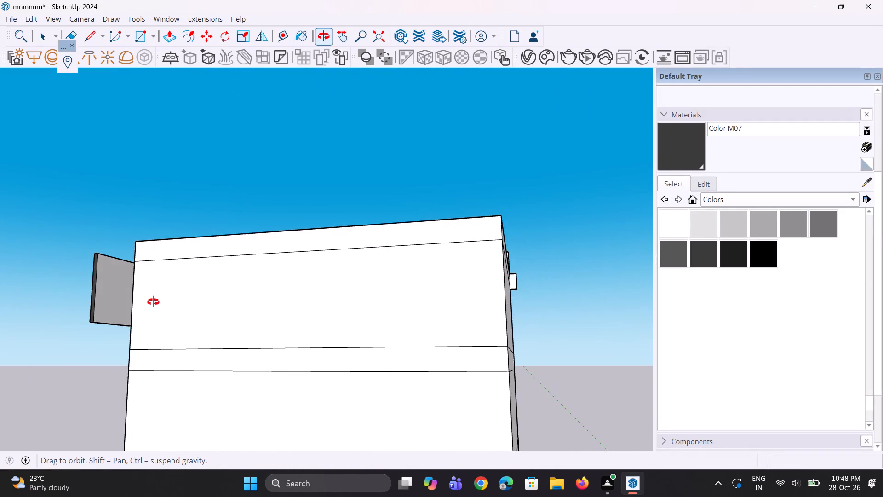
middle_drag(153, 302, 419, 314)
scroll(426, 308, down, 5)
middle_drag(443, 313, 519, 309)
scroll(519, 309, up, 1)
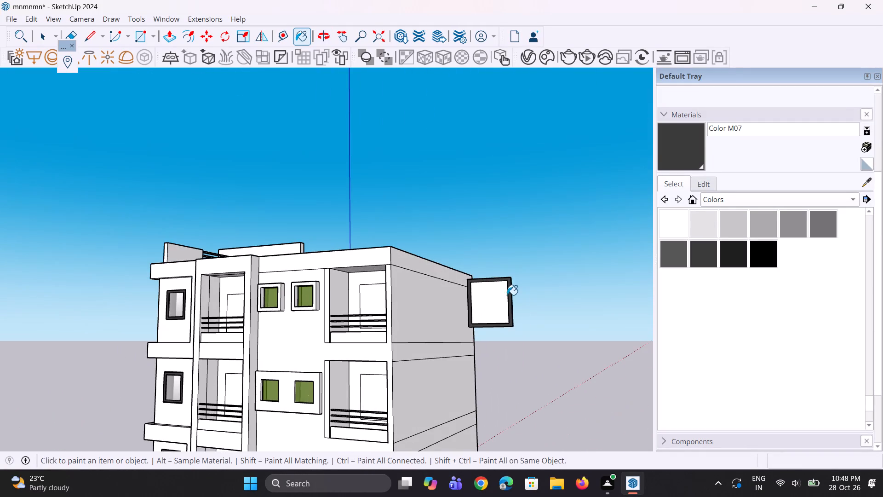
click(723, 202)
click(736, 218)
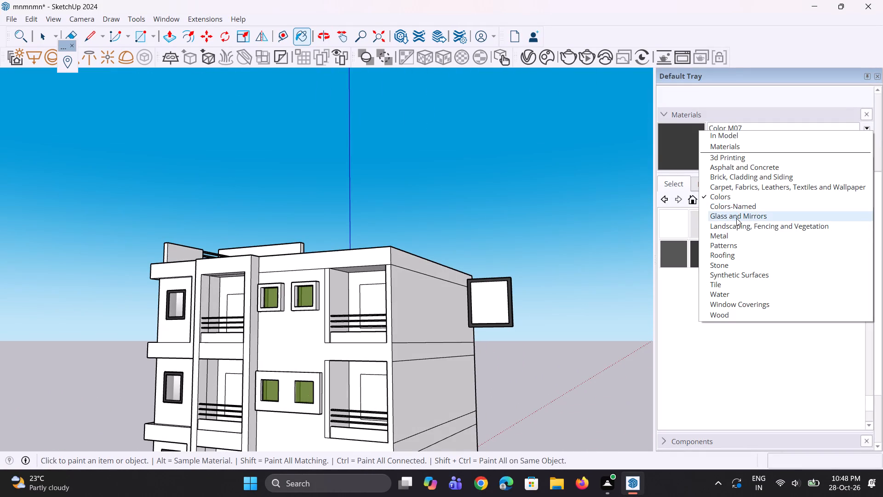
click(758, 219)
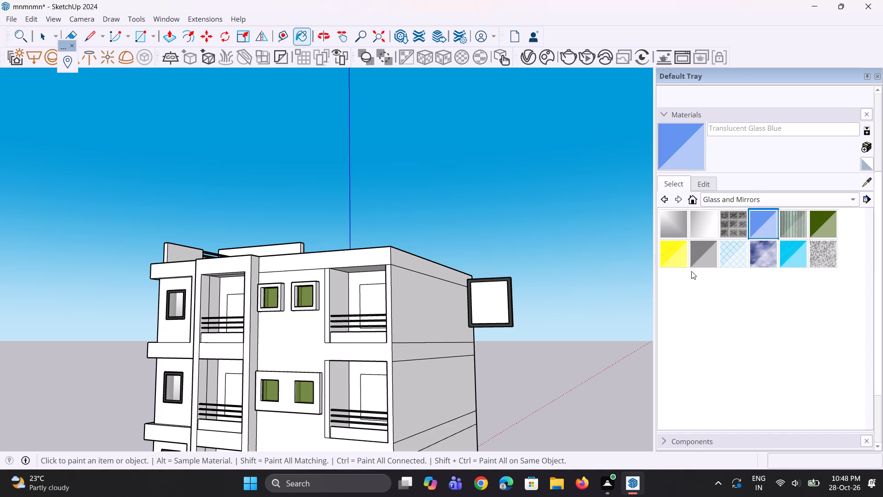
scroll(524, 318, up, 2)
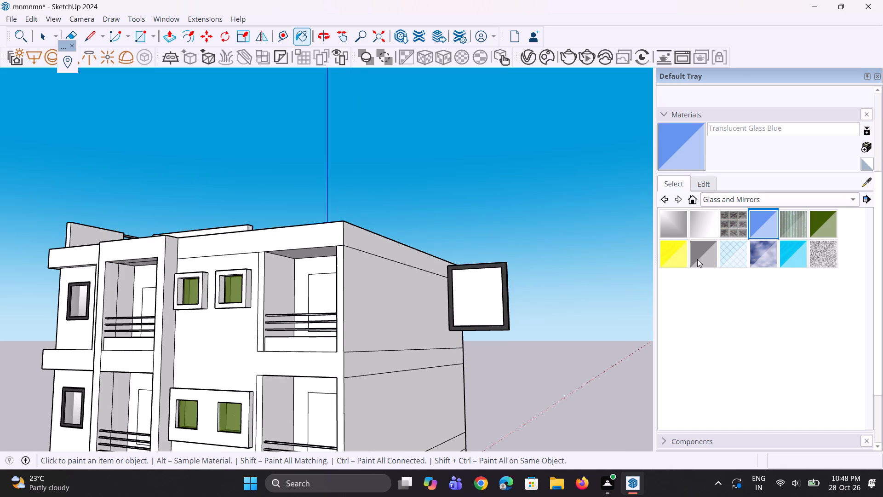
click(697, 259)
click(487, 306)
middle_drag(493, 301, 255, 298)
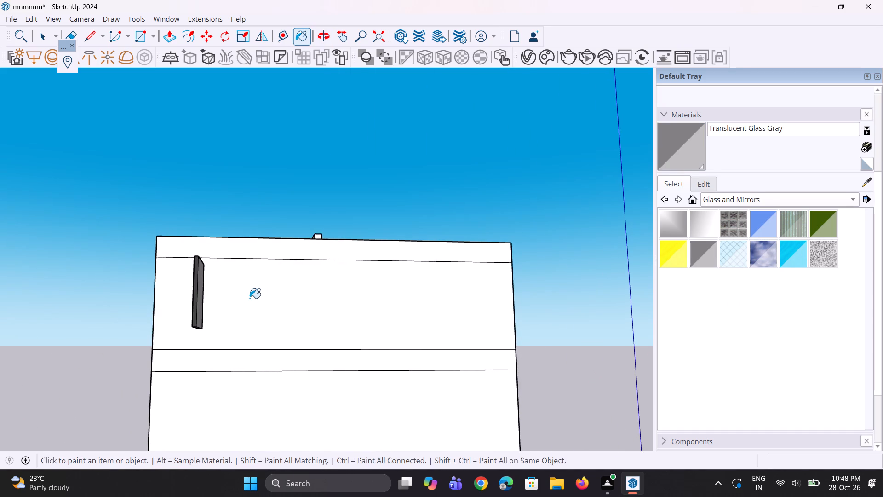
scroll(221, 300, up, 6)
click(181, 324)
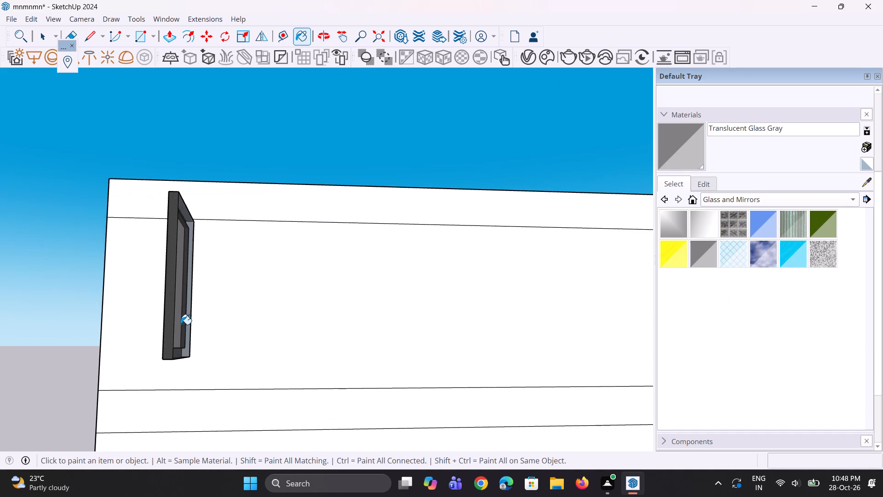
Lower the opacity of the Translucent Glass Gray material to 35.
middle_drag(185, 325, 380, 316)
scroll(438, 313, down, 6)
middle_drag(438, 313, 560, 324)
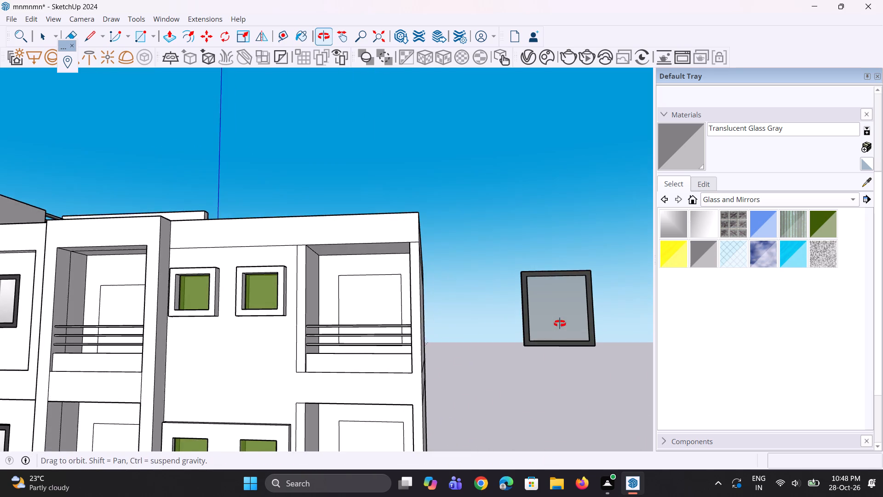
middle_drag(560, 324, 558, 318)
key(space)
key(space)
click(711, 188)
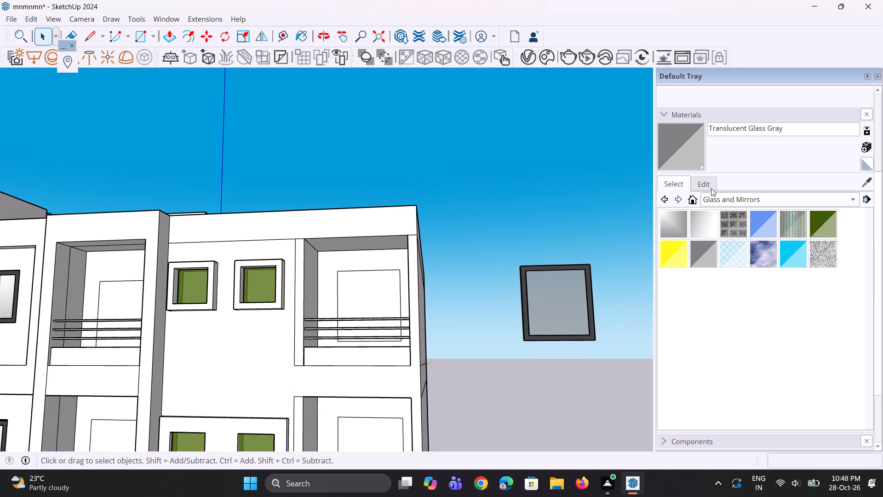
drag(722, 405, 714, 408)
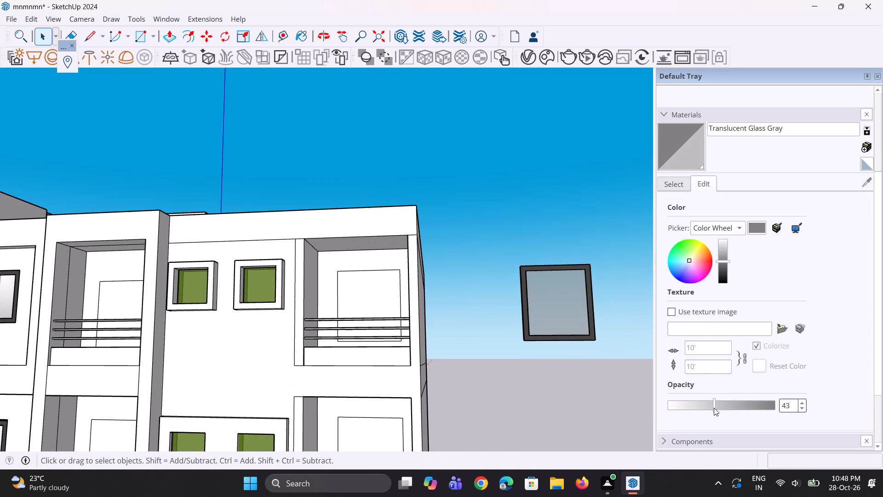
drag(714, 408, 706, 410)
Make the whole door beside the building, frame and glass panel together, into a group.
scroll(581, 287, down, 4)
middle_drag(545, 281, 554, 342)
scroll(552, 341, up, 3)
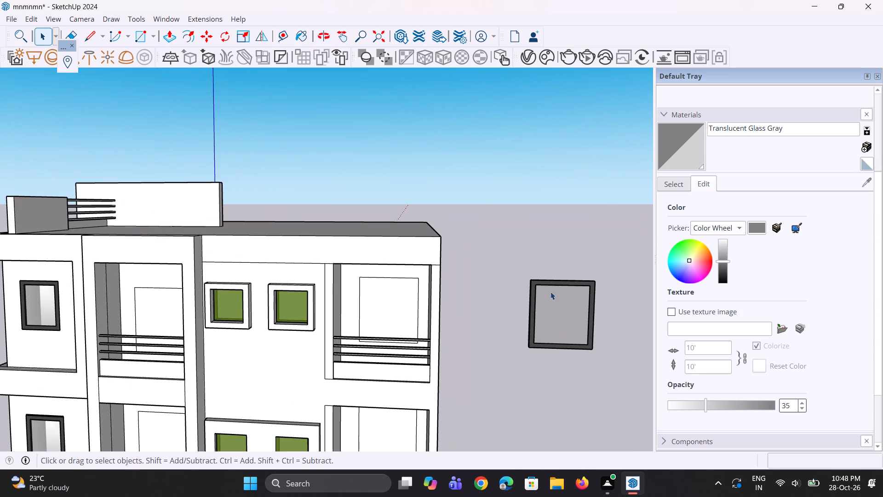
drag(515, 252, 617, 382)
right_click(572, 305)
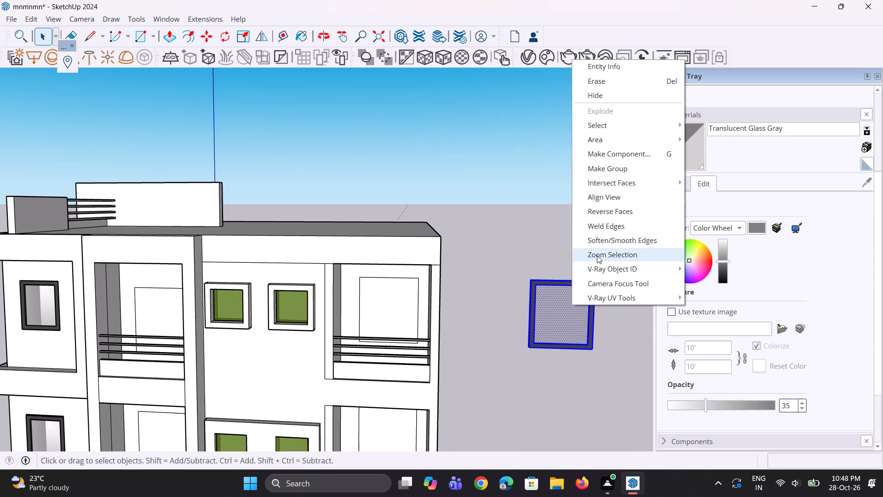
click(612, 169)
scroll(537, 332, down, 4)
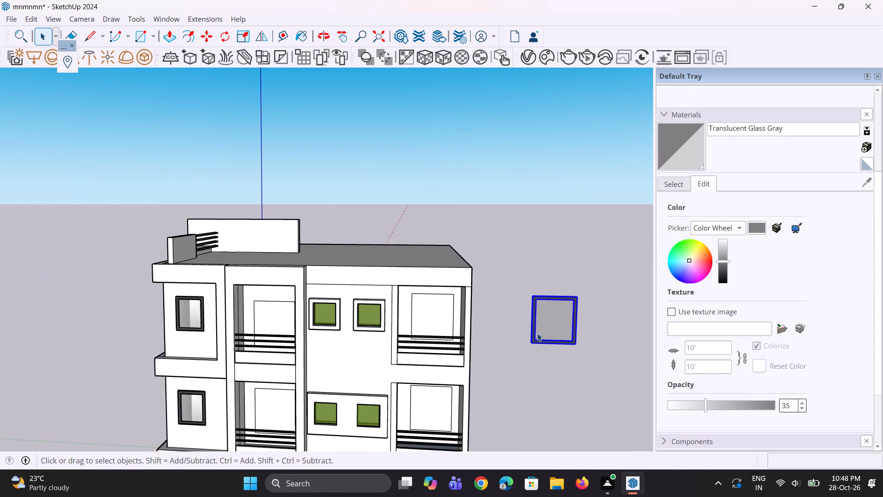
key(space)
key(space)
key(space)
click(540, 260)
Push the door outline on the top-floor corner balcony's back wall inward about 2' 11" with Push/Pull.
scroll(471, 362, up, 2)
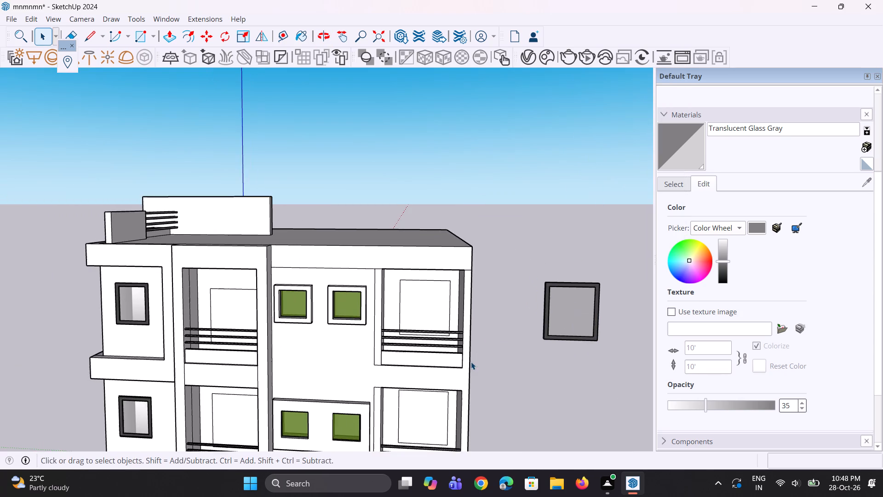
scroll(429, 360, up, 3)
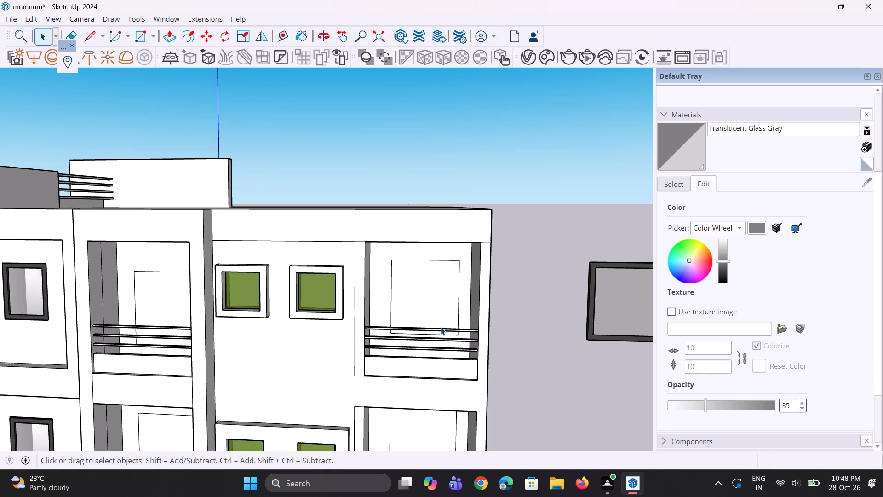
scroll(416, 391, down, 1)
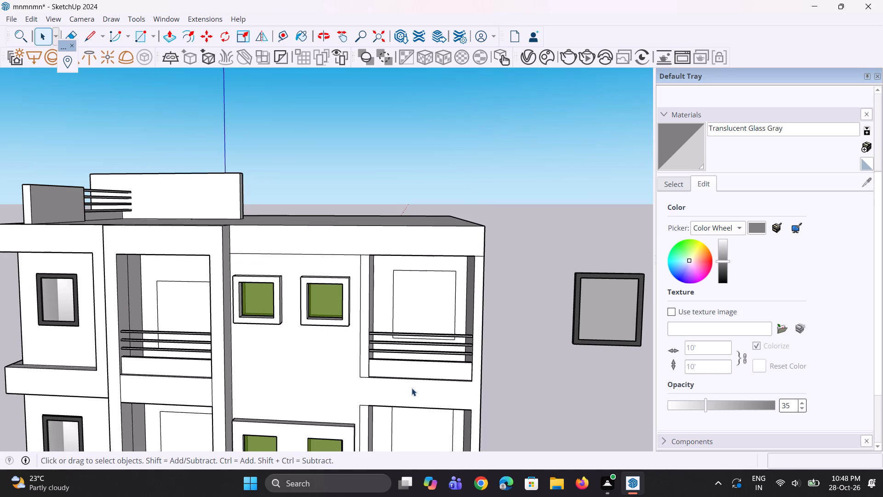
middle_drag(407, 364, 409, 386)
scroll(417, 351, up, 2)
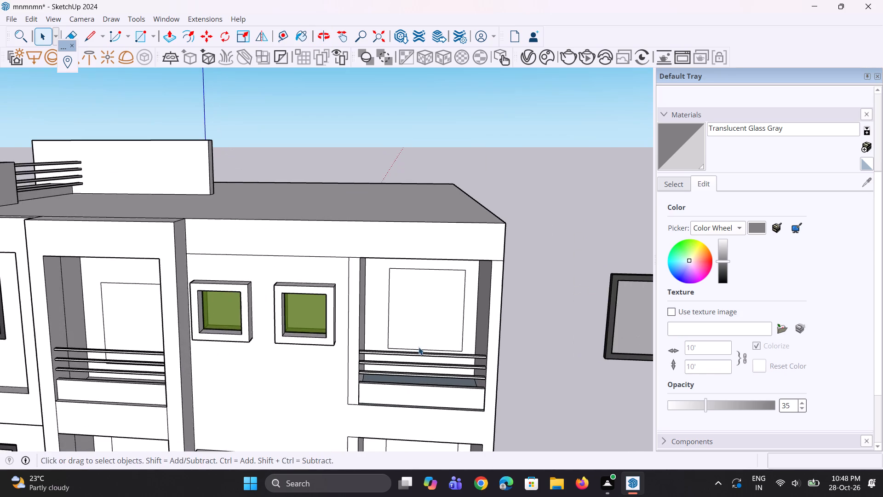
scroll(419, 347, up, 1)
key(p)
scroll(427, 329, up, 1)
click(427, 329)
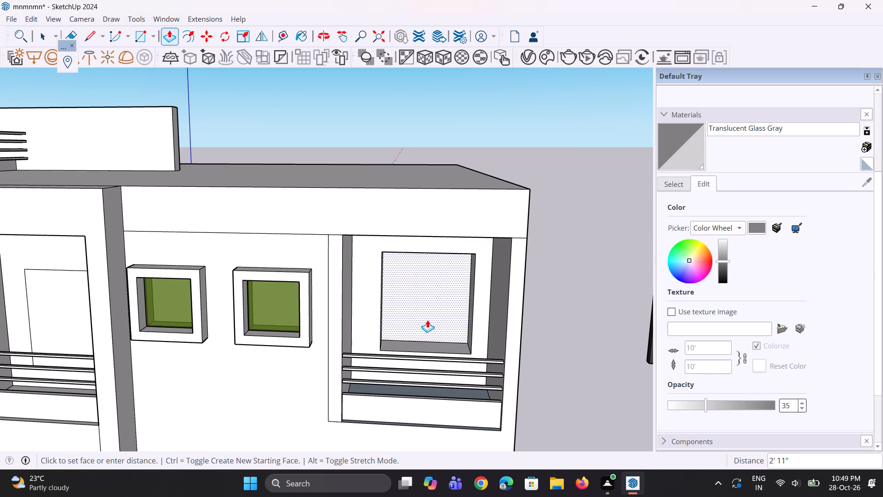
click(427, 320)
Repeat the same push on the door outlines of the three corner balconies below the top floor.
scroll(393, 300, down, 9)
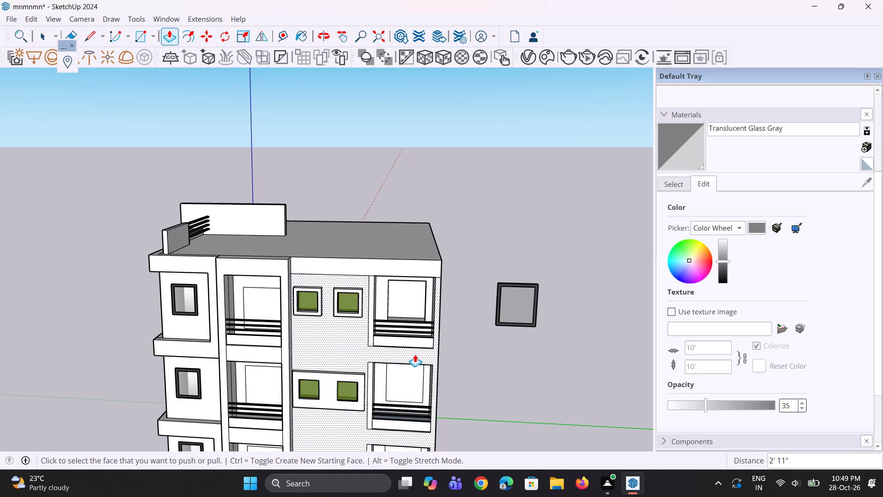
double_click(395, 386)
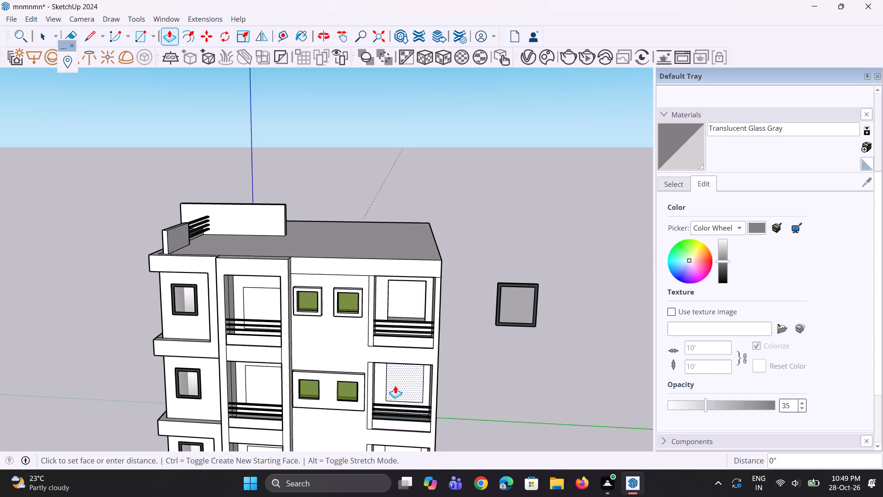
scroll(366, 320, down, 6)
scroll(364, 377, up, 3)
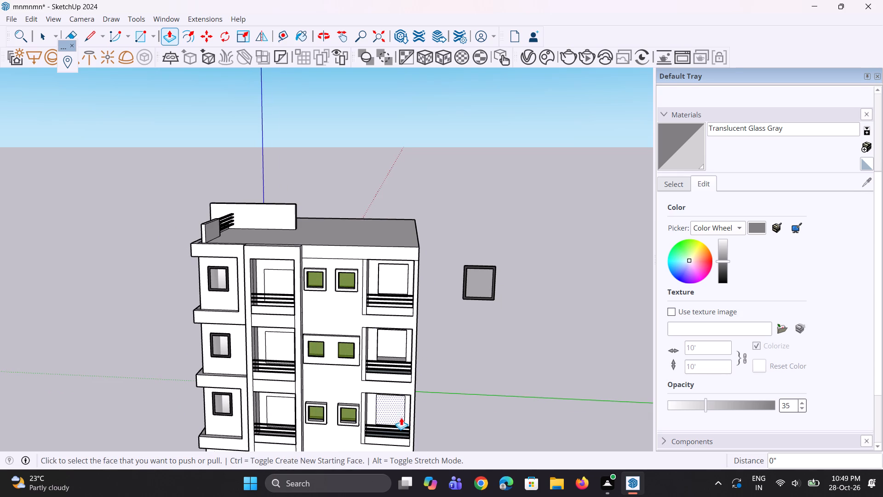
double_click(400, 417)
scroll(362, 315, down, 7)
scroll(360, 378, up, 3)
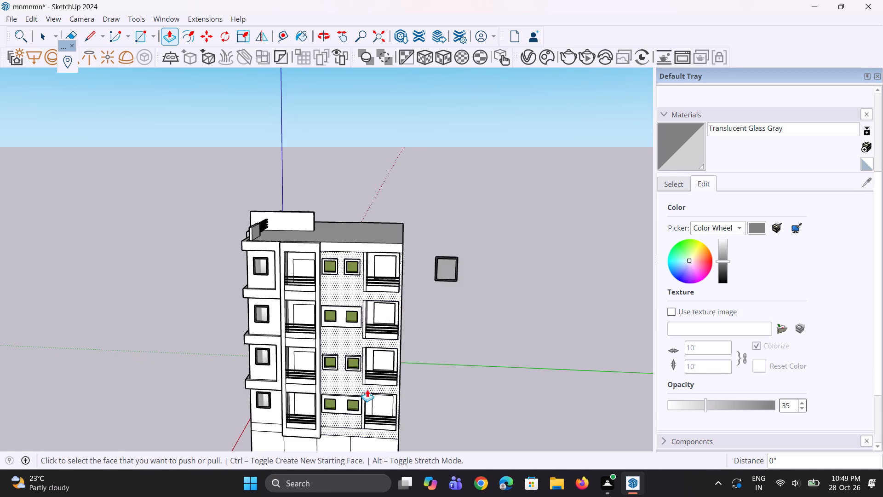
scroll(390, 415, up, 3)
double_click(385, 404)
middle_drag(386, 405, 407, 397)
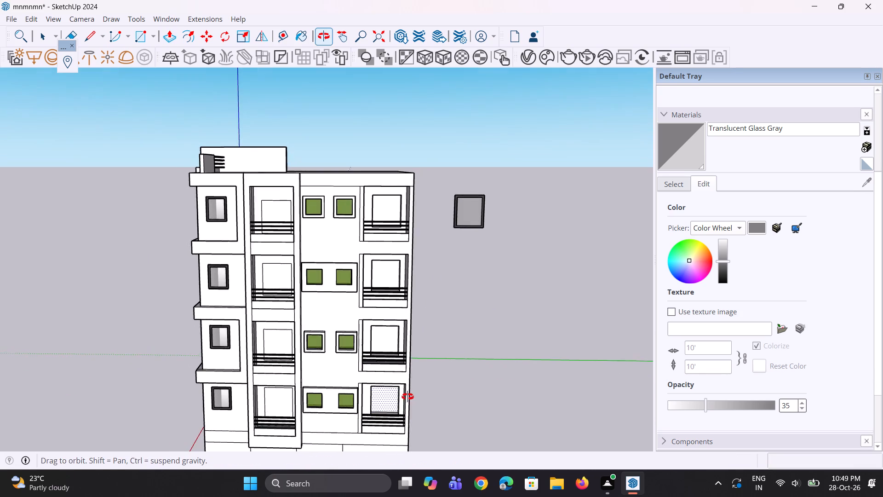
middle_drag(407, 397, 411, 397)
scroll(413, 397, up, 1)
scroll(413, 398, down, 5)
key(space)
key(space)
Move the door group by its bottom corner into the recessed opening on the top-floor corner balcony.
scroll(464, 267, up, 2)
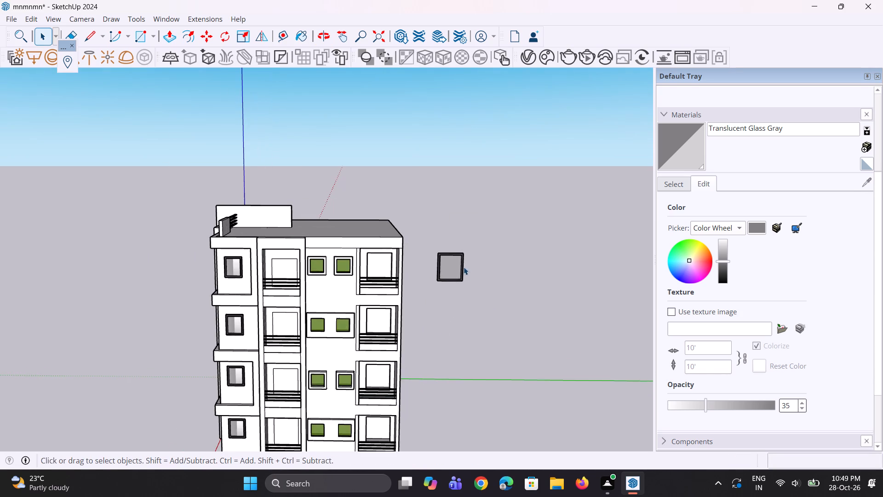
click(456, 274)
scroll(455, 275, up, 8)
key(m)
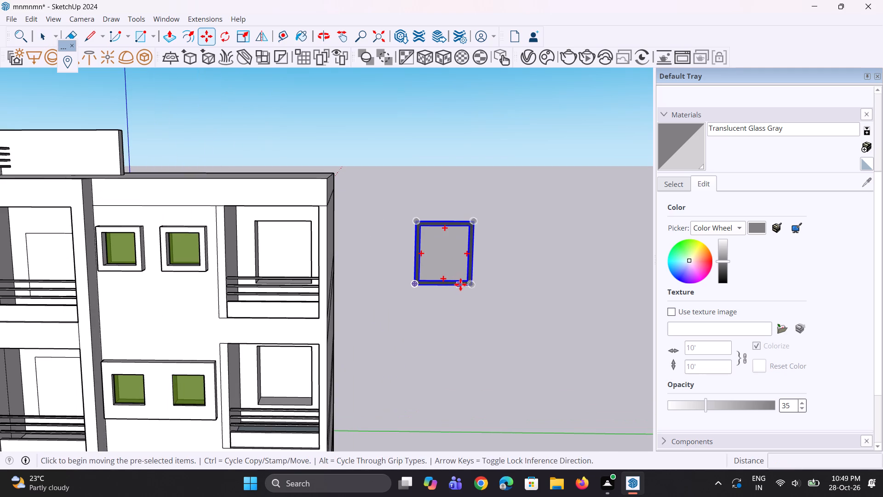
click(470, 286)
scroll(461, 304, down, 3)
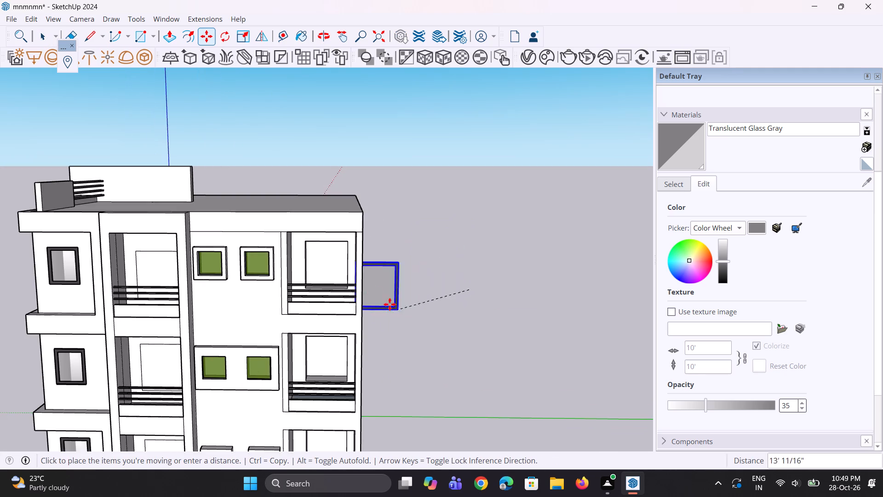
scroll(388, 304, up, 2)
scroll(349, 285, up, 3)
middle_drag(334, 278, 339, 312)
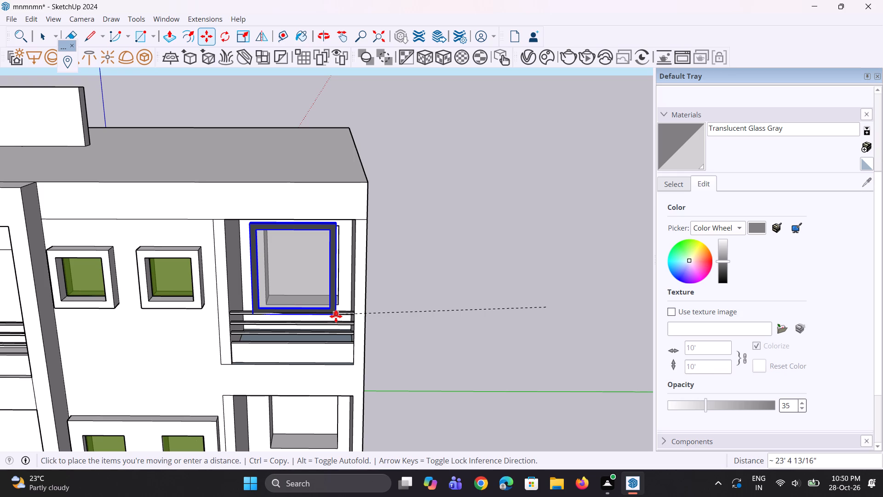
scroll(336, 316, up, 4)
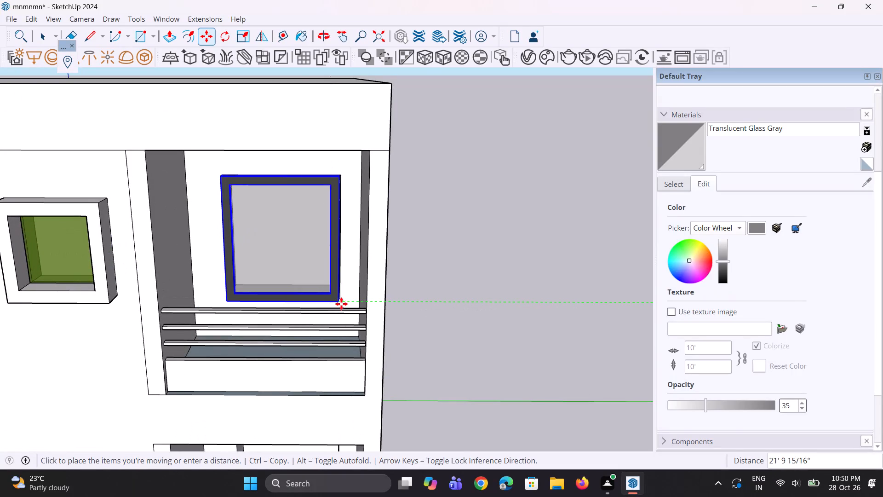
scroll(344, 299, up, 1)
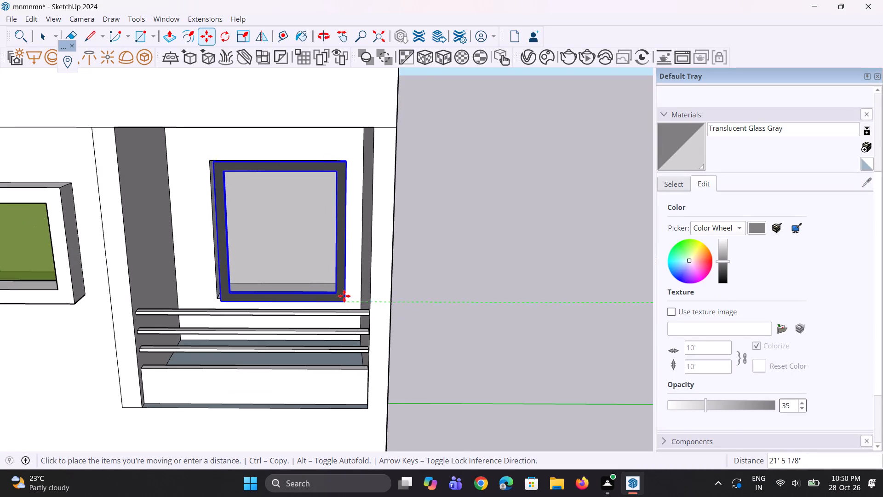
click(338, 293)
Copy the door group from the top-floor corner balcony straight down into the matching opening one floor below.
scroll(338, 294, up, 4)
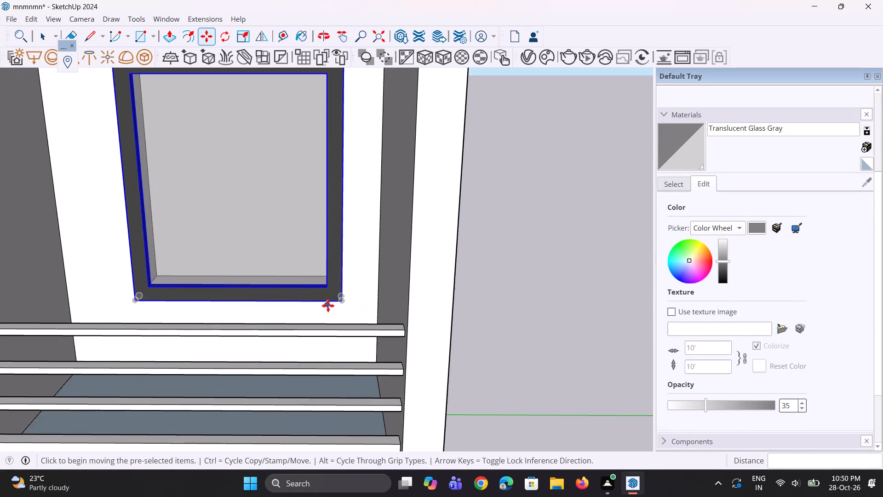
scroll(328, 306, up, 2)
middle_drag(328, 306, 294, 318)
scroll(347, 286, down, 10)
middle_drag(357, 311, 372, 301)
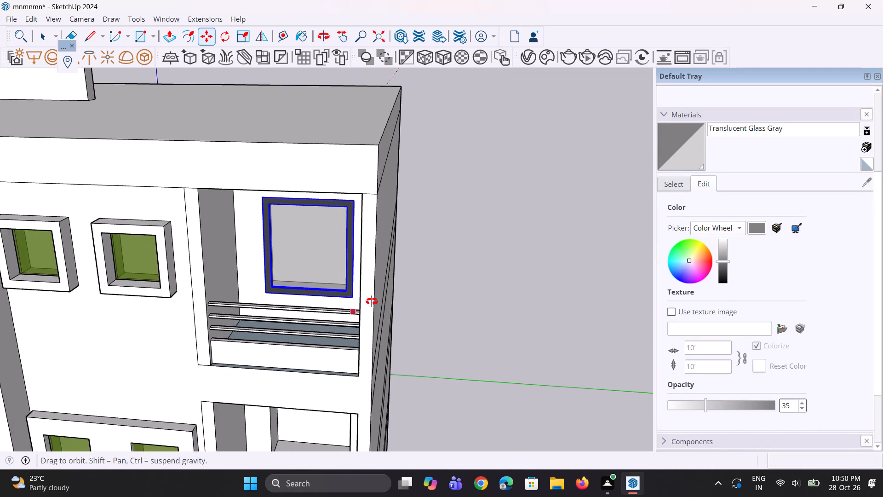
middle_drag(372, 301, 388, 281)
scroll(388, 286, up, 1)
key(m)
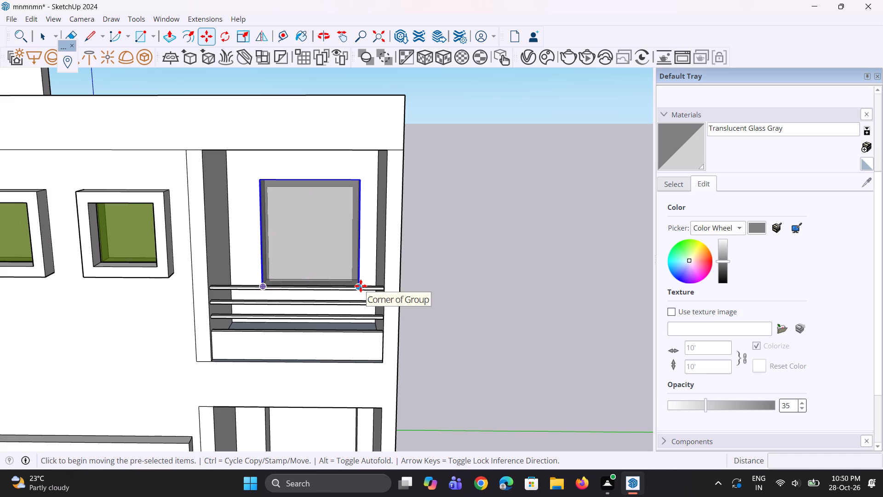
click(361, 286)
scroll(361, 300, down, 5)
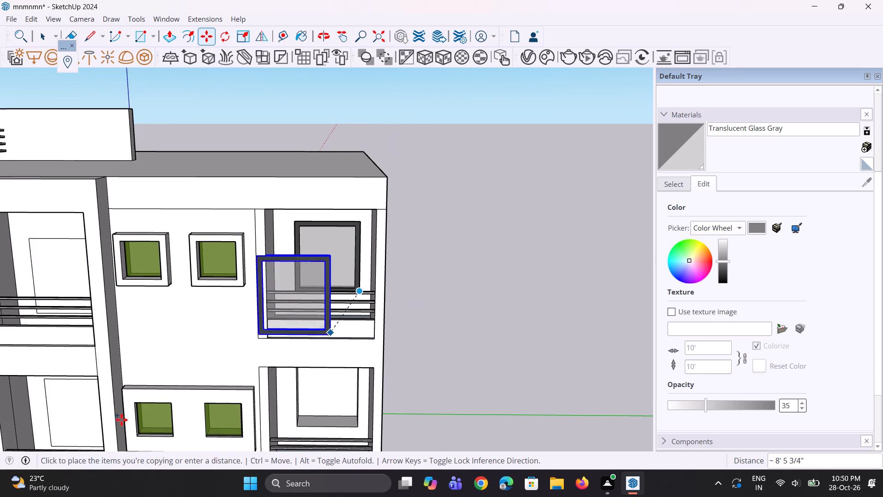
scroll(349, 428, up, 2)
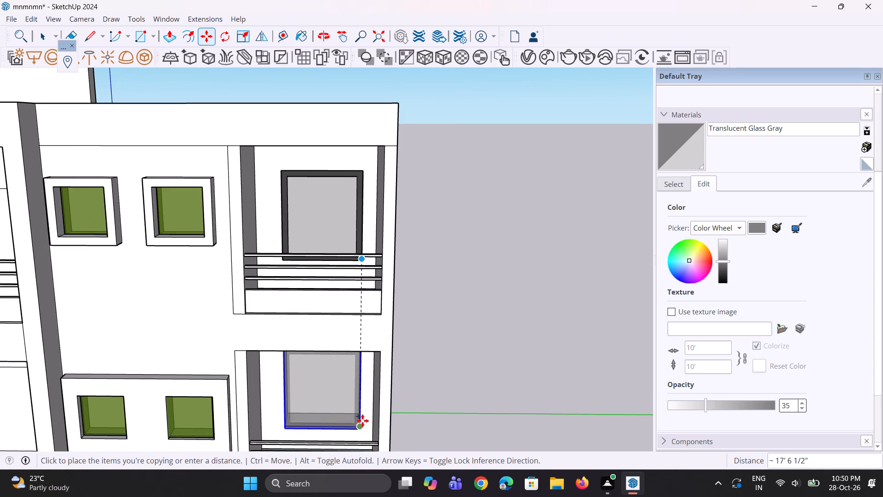
click(360, 423)
scroll(336, 341, down, 5)
scroll(354, 421, up, 1)
middle_drag(354, 421, 296, 400)
scroll(271, 351, up, 13)
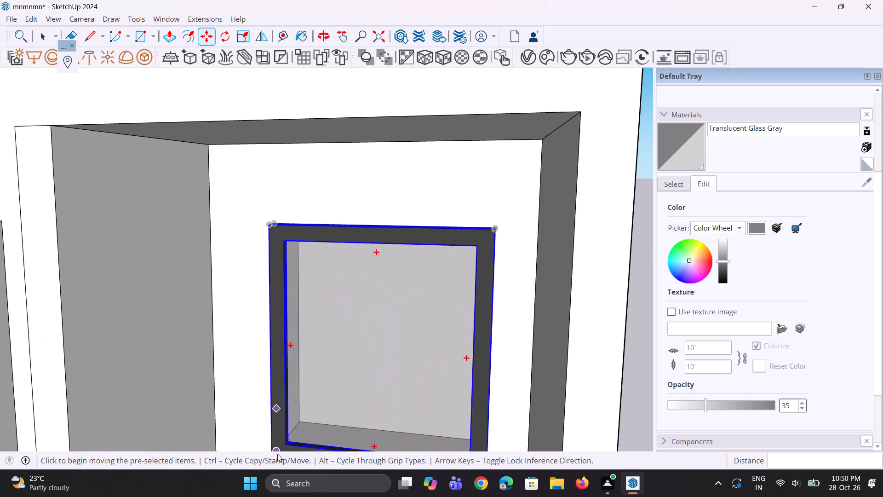
Move the door copy on the corner balcony below the top floor about 7" by its bottom corner onto the opening's corner.
middle_drag(277, 454, 384, 416)
scroll(330, 353, down, 5)
key(space)
key(space)
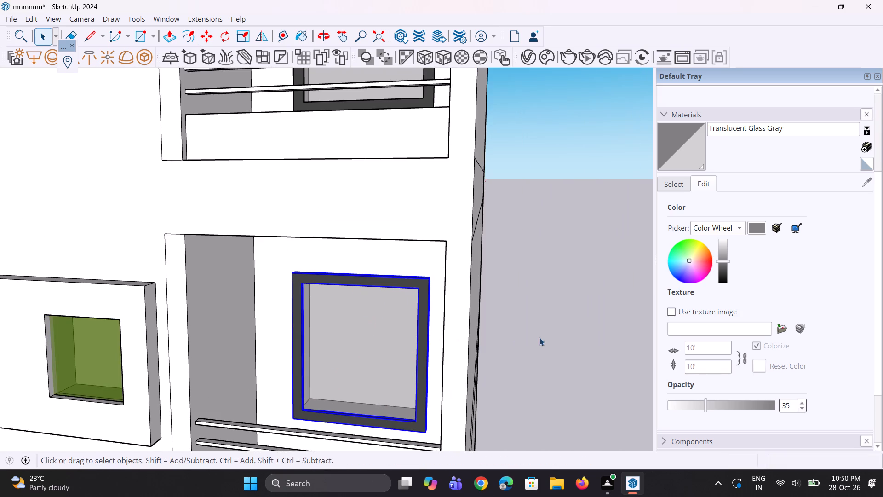
click(540, 337)
middle_drag(261, 394, 387, 428)
scroll(378, 422, up, 6)
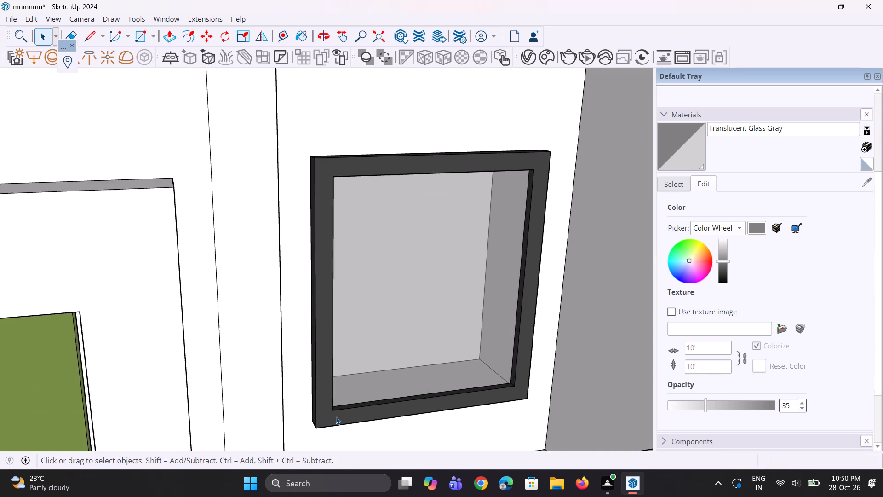
click(336, 416)
scroll(336, 416, up, 5)
key(m)
click(310, 433)
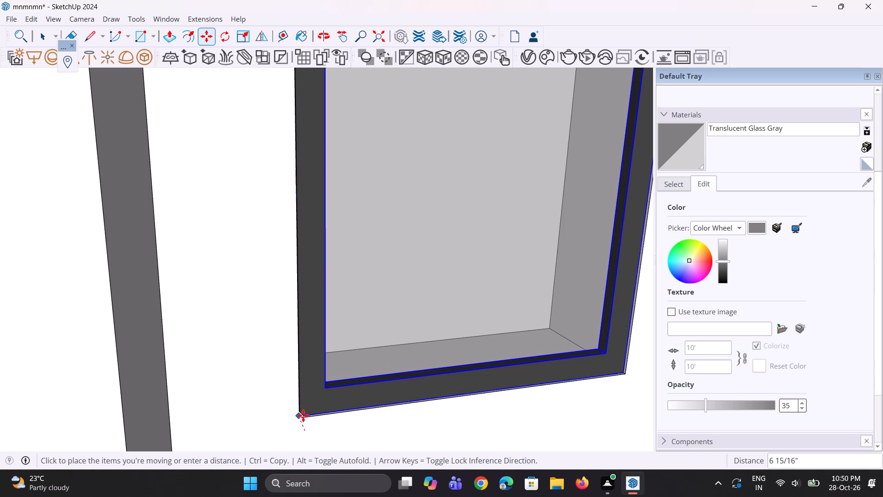
click(303, 416)
Copy that door group by its bottom corner about 18' 3" down into the matching opening on the next corner balcony below.
scroll(291, 358, down, 3)
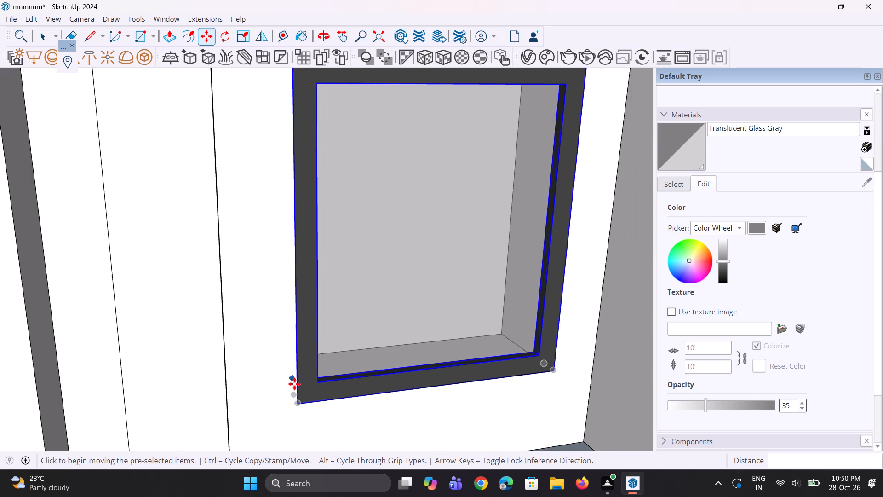
scroll(295, 385, up, 9)
scroll(309, 422, up, 1)
middle_drag(308, 422, 294, 389)
scroll(311, 311, down, 1)
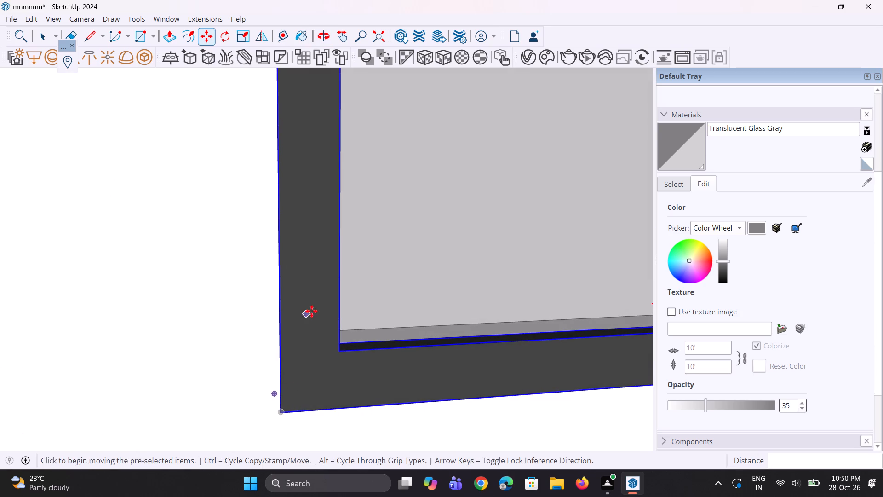
scroll(311, 311, down, 10)
scroll(265, 246, down, 5)
middle_drag(472, 243, 458, 318)
scroll(444, 265, up, 3)
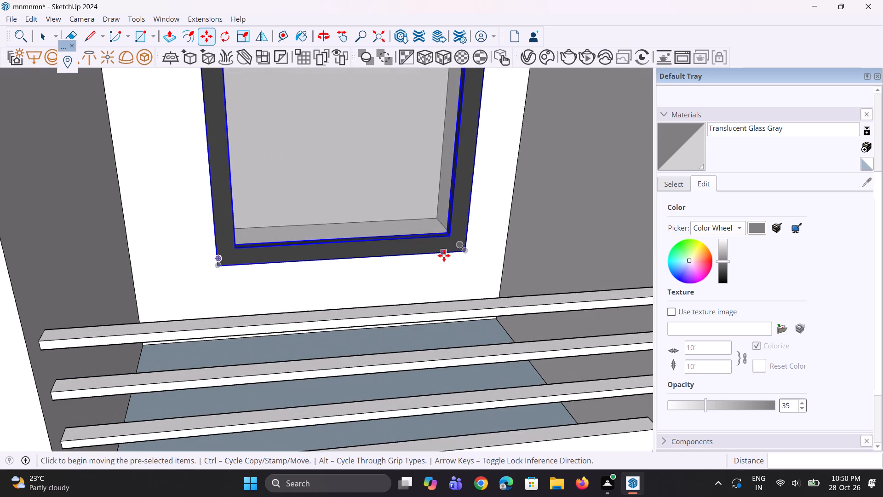
key(m)
scroll(464, 259, up, 1)
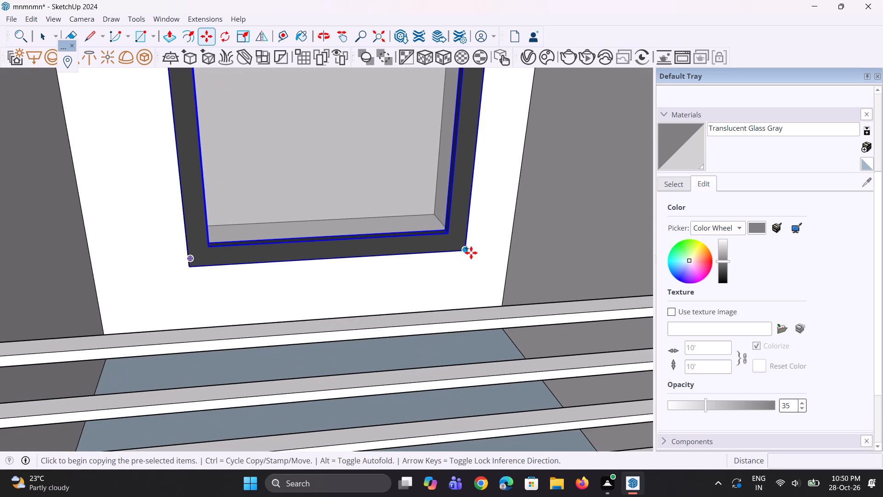
click(471, 253)
scroll(420, 262, down, 13)
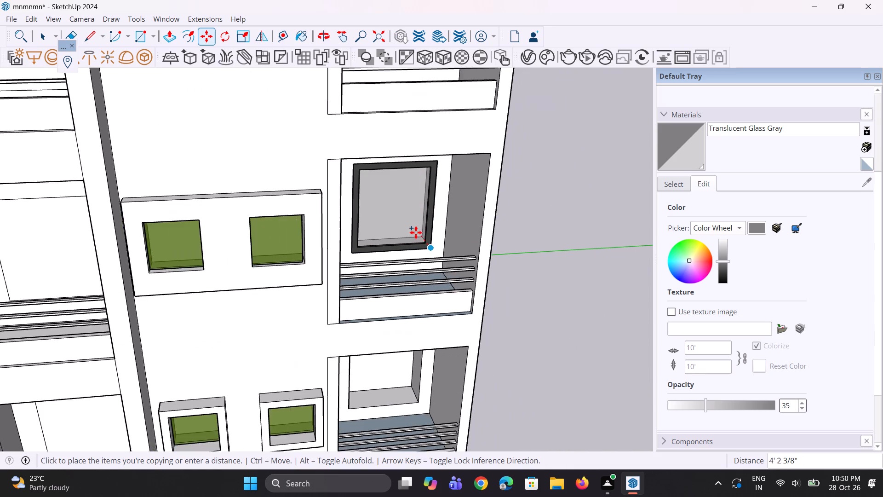
scroll(416, 231, down, 4)
scroll(423, 322, up, 2)
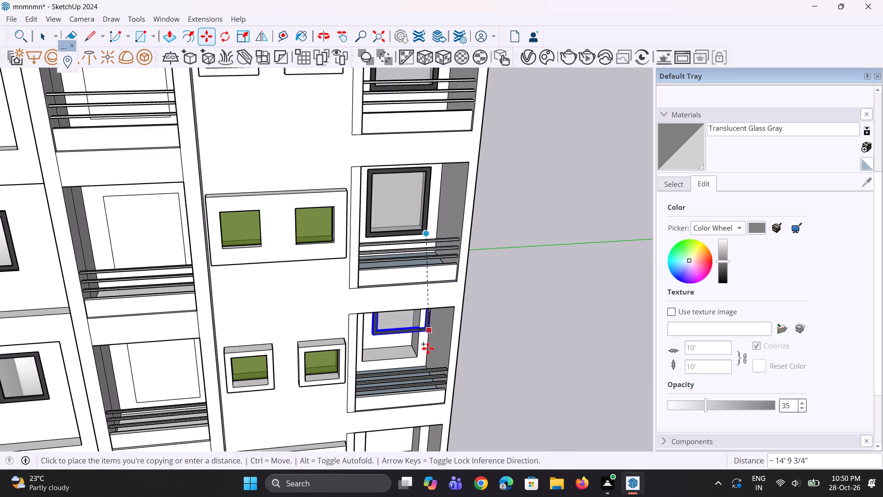
scroll(428, 348, up, 1)
click(416, 359)
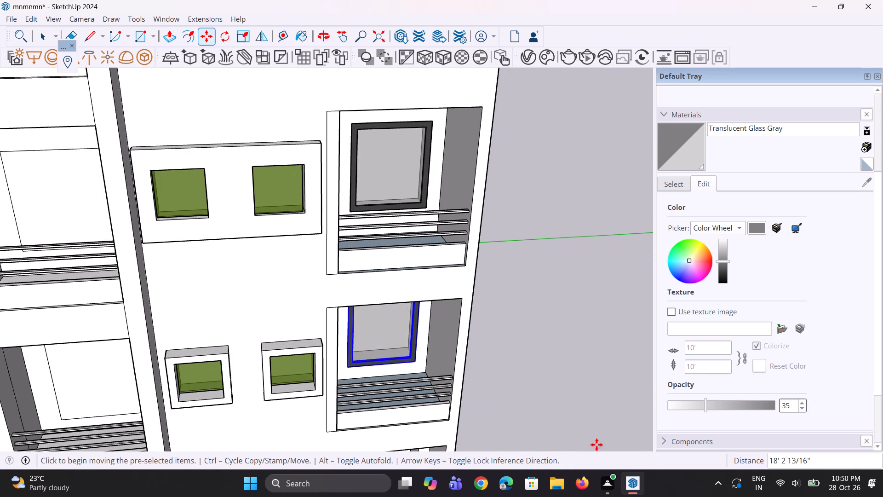
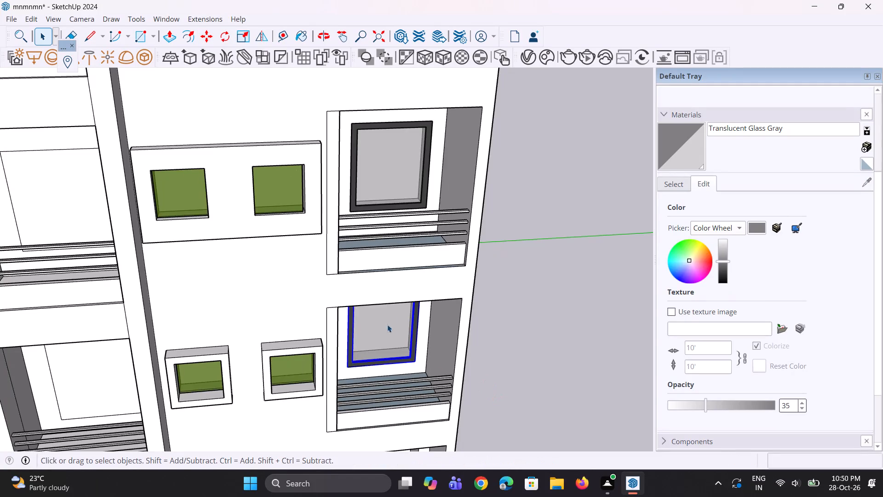
Copy the selected door group by its bottom corner down into the matching opening on the lowest corner balcony, and clear the selection.
middle_drag(386, 314, 384, 305)
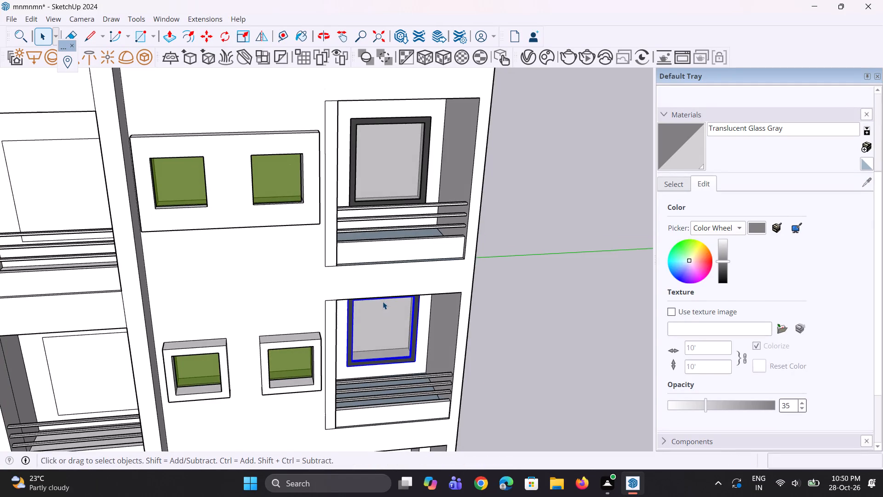
scroll(383, 301, down, 4)
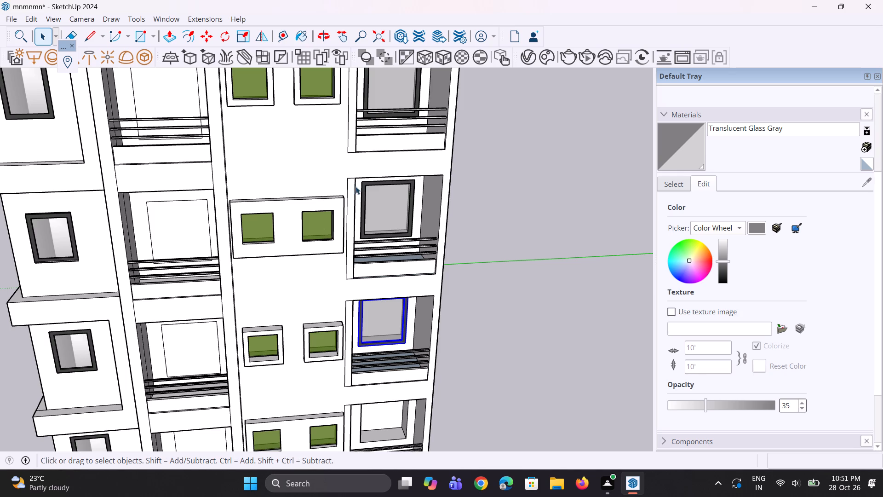
scroll(343, 224, down, 5)
middle_drag(372, 217, 379, 224)
scroll(390, 310, up, 10)
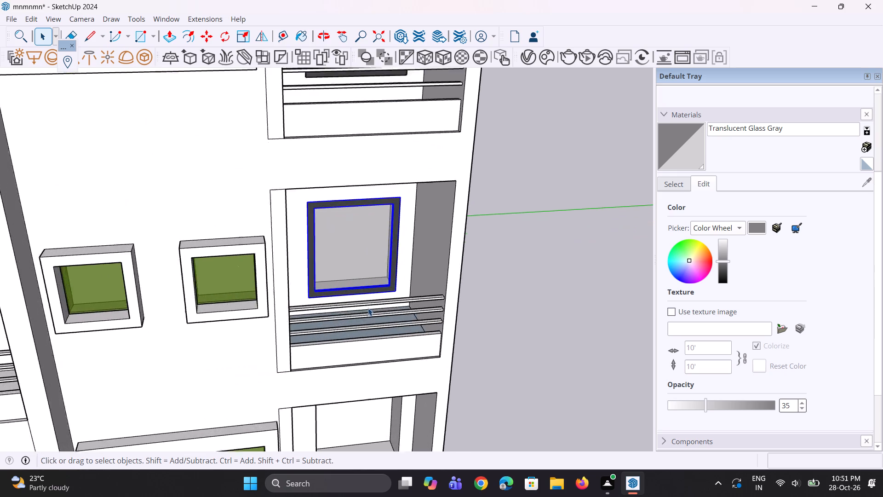
scroll(368, 308, up, 2)
key(m)
scroll(368, 308, up, 3)
click(409, 283)
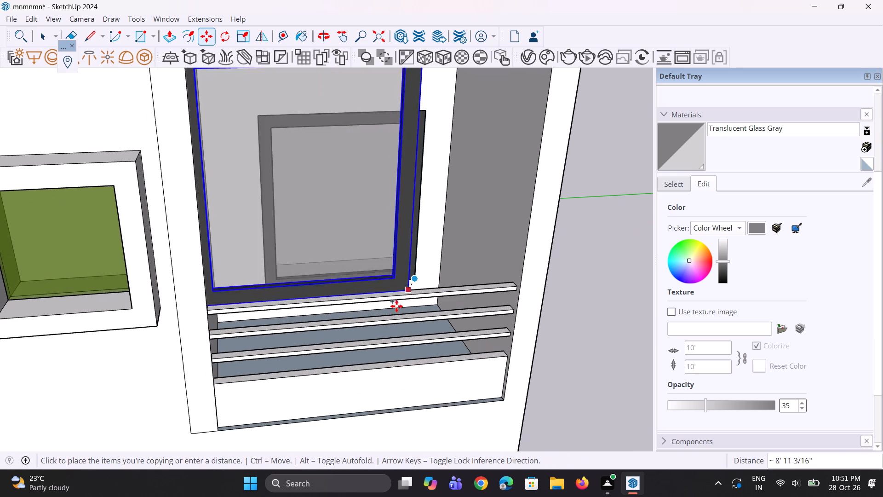
scroll(352, 285, down, 10)
scroll(349, 383, up, 2)
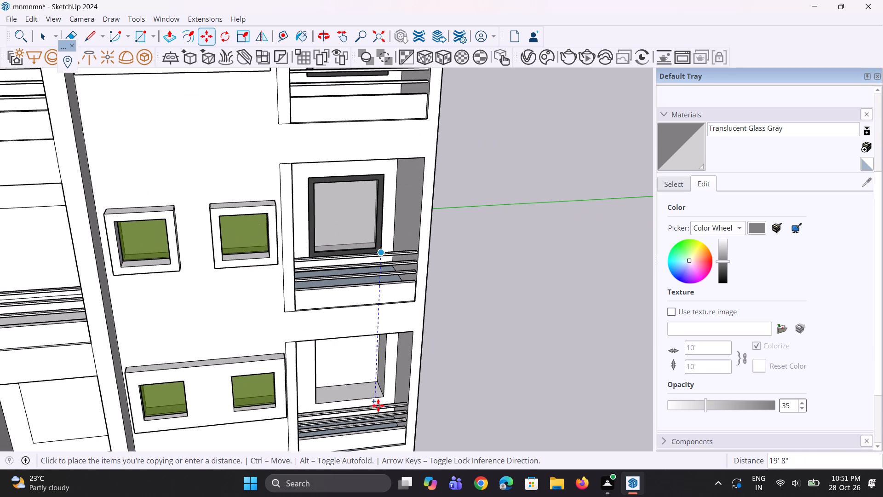
click(385, 400)
middle_drag(401, 398, 390, 377)
key(space)
key(space)
click(444, 344)
Push the door rectangles on the back walls of the two lowest middle-column balconies inward 5' 1 1/2".
scroll(377, 303, down, 5)
scroll(365, 344, down, 2)
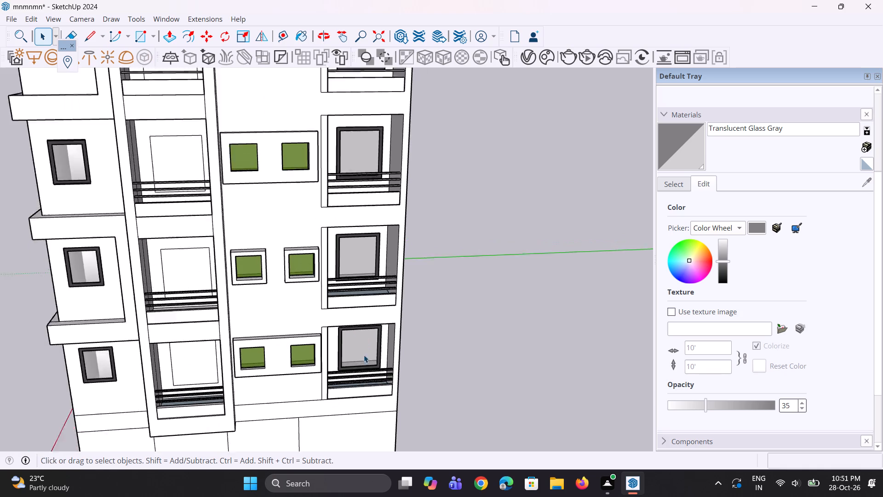
scroll(364, 355, down, 1)
middle_drag(264, 360, 273, 359)
scroll(159, 344, up, 4)
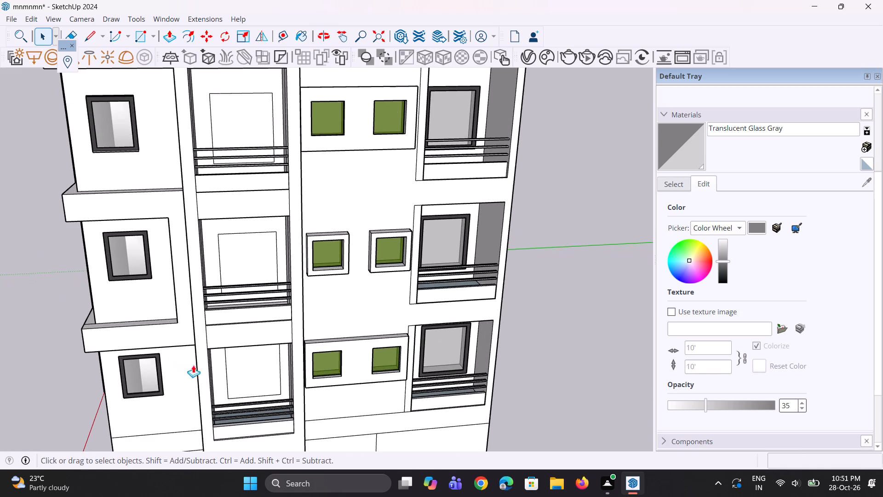
key(p)
scroll(230, 358, up, 2)
double_click(237, 368)
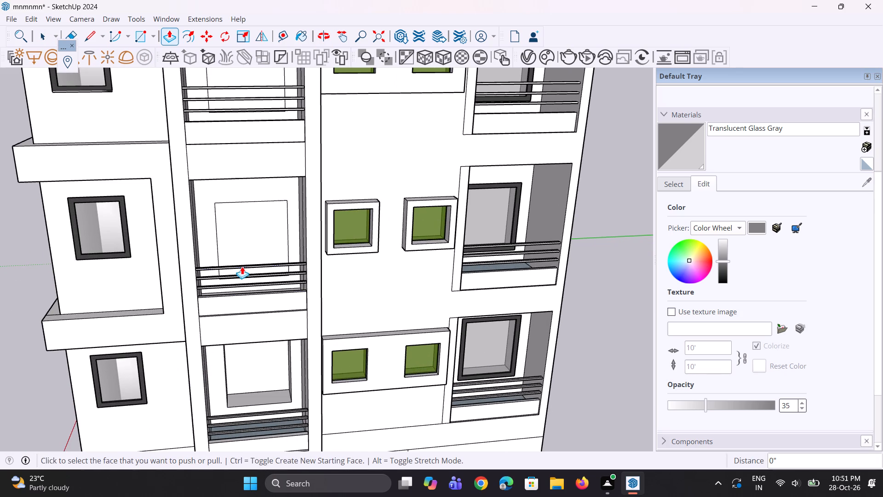
click(241, 264)
click(241, 264)
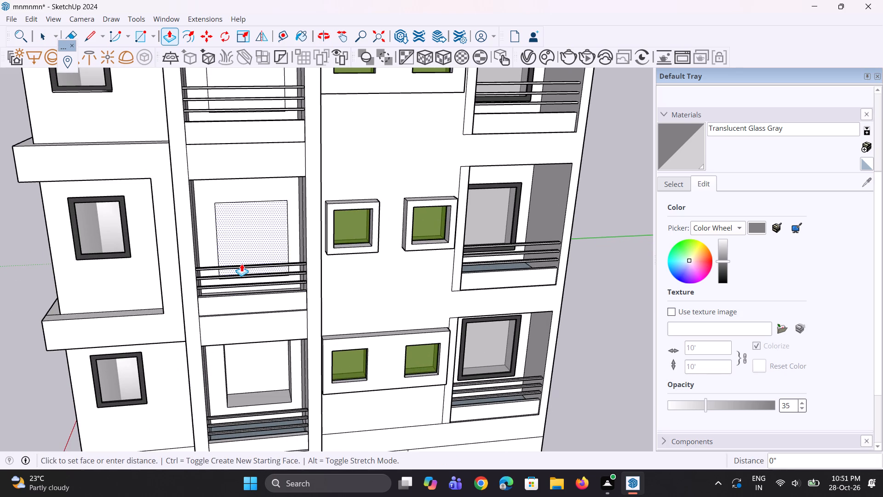
click(252, 248)
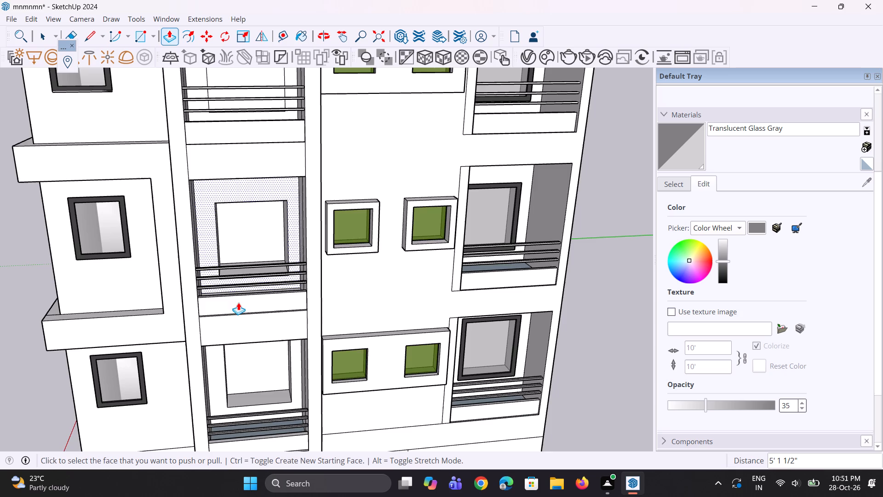
Repeat the same inward push on the door rectangles of the two upper middle-column balconies.
scroll(220, 343, down, 8)
scroll(230, 225, up, 3)
double_click(231, 222)
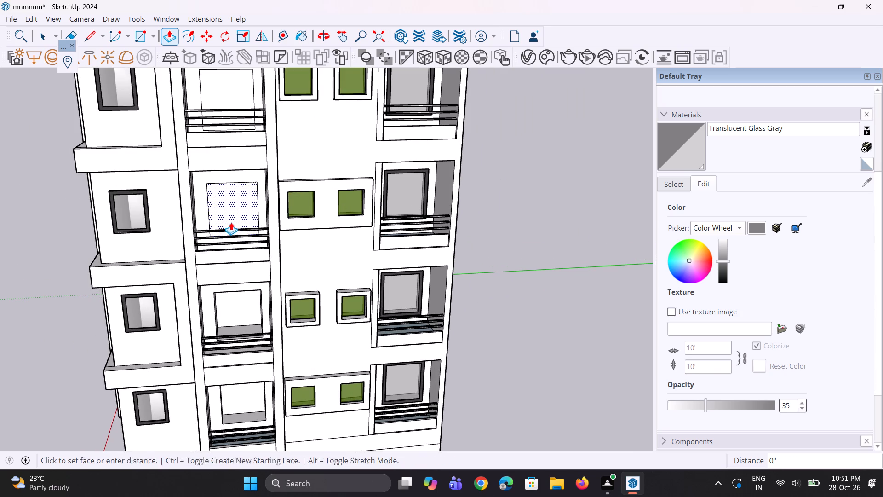
scroll(217, 321, down, 7)
scroll(219, 225, up, 2)
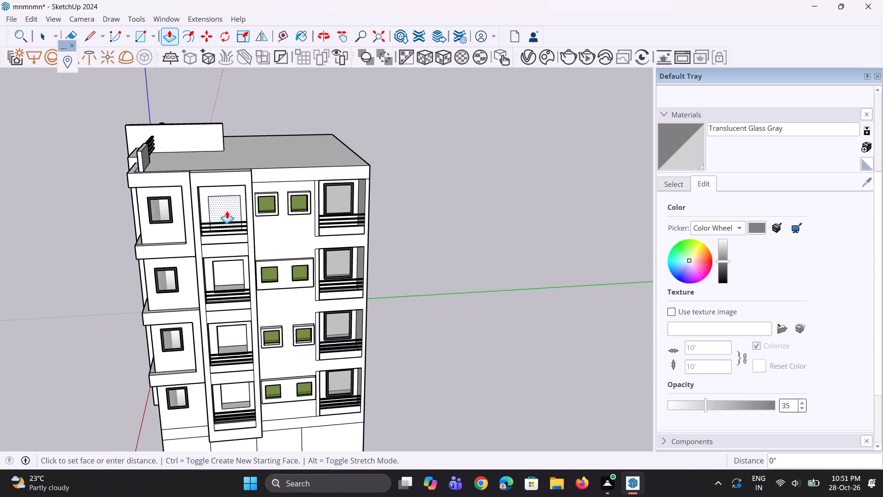
double_click(227, 211)
Copy the top-floor corner balcony's door group by its bottom corner about 29' 5" across into the top-floor middle balcony's opening.
middle_drag(232, 242, 227, 261)
scroll(252, 317, down, 4)
middle_drag(262, 305, 269, 290)
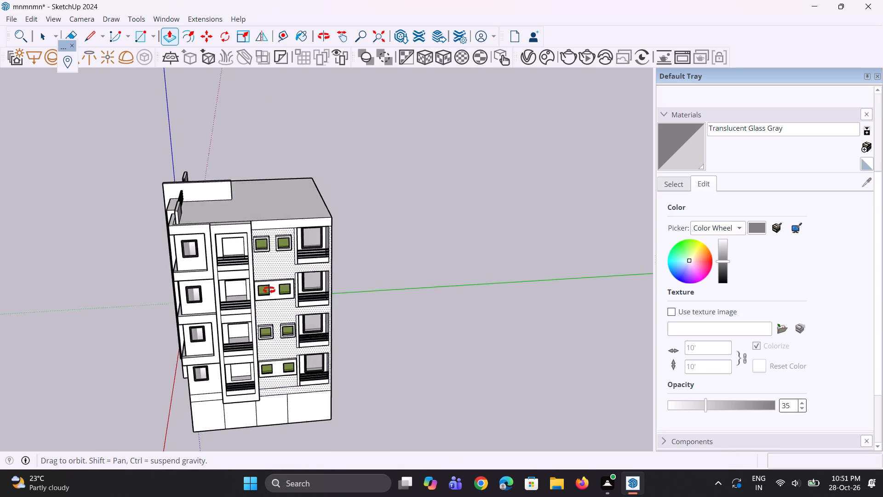
middle_drag(269, 290, 271, 284)
key(space)
scroll(326, 265, up, 2)
key(space)
key(space)
click(314, 237)
scroll(314, 237, up, 7)
middle_drag(308, 255, 328, 291)
scroll(328, 288, up, 1)
key(m)
scroll(328, 287, up, 3)
click(343, 241)
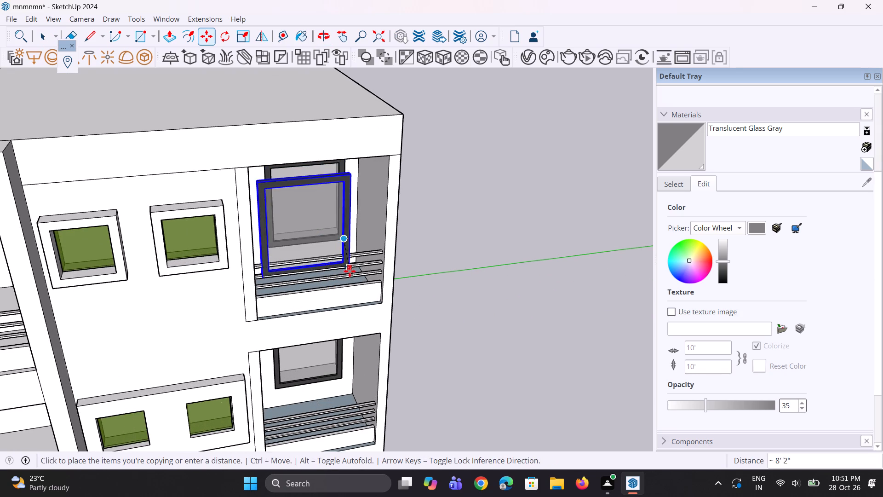
scroll(355, 268, down, 12)
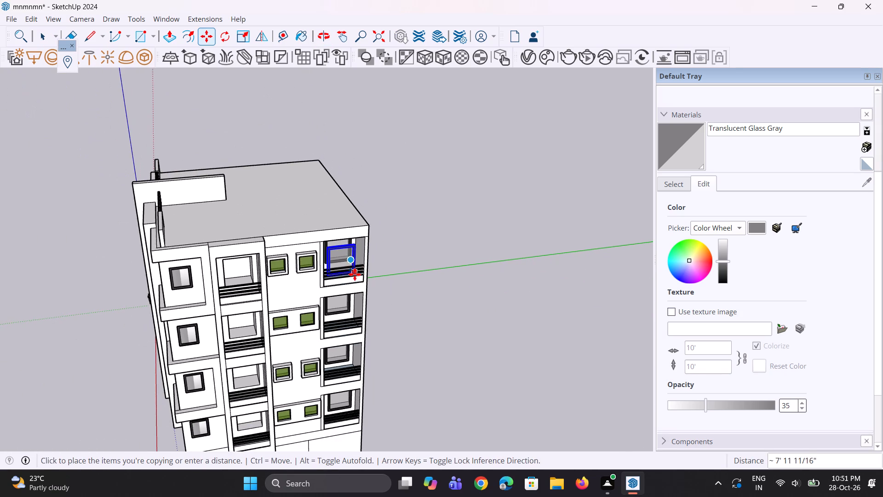
scroll(254, 284, up, 1)
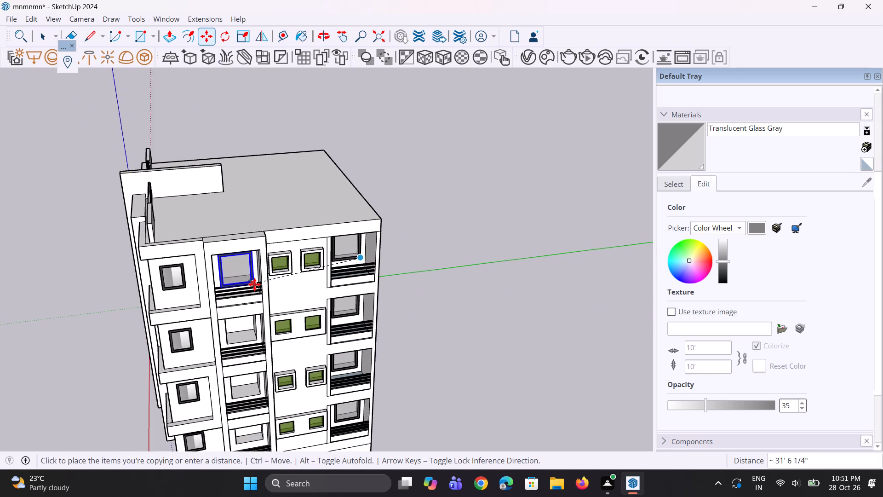
scroll(254, 284, up, 3)
middle_drag(254, 283, 264, 306)
scroll(261, 304, up, 9)
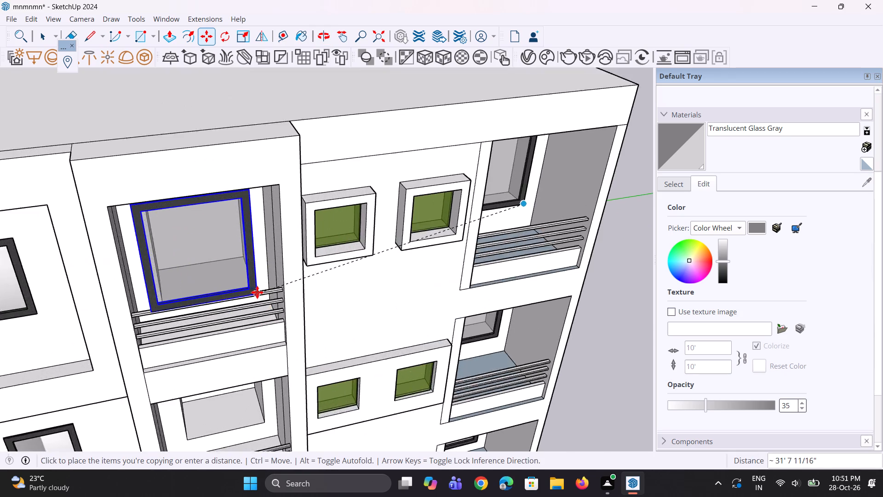
scroll(257, 292, up, 2)
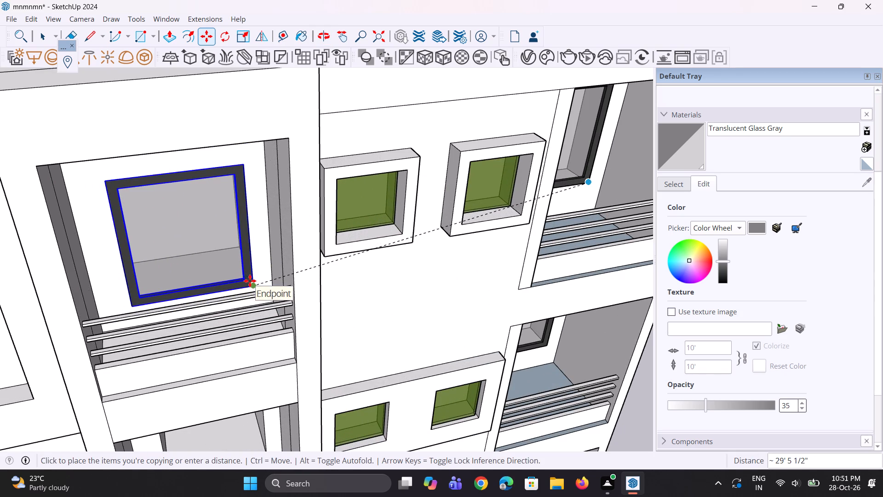
click(250, 281)
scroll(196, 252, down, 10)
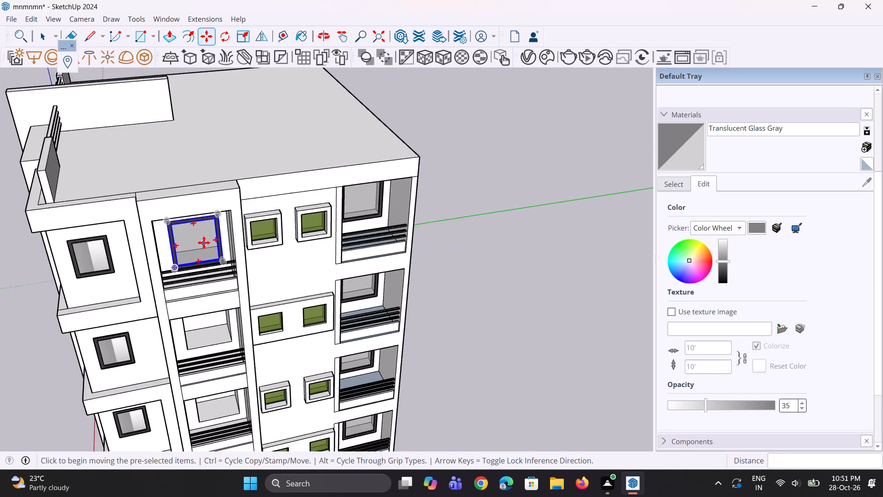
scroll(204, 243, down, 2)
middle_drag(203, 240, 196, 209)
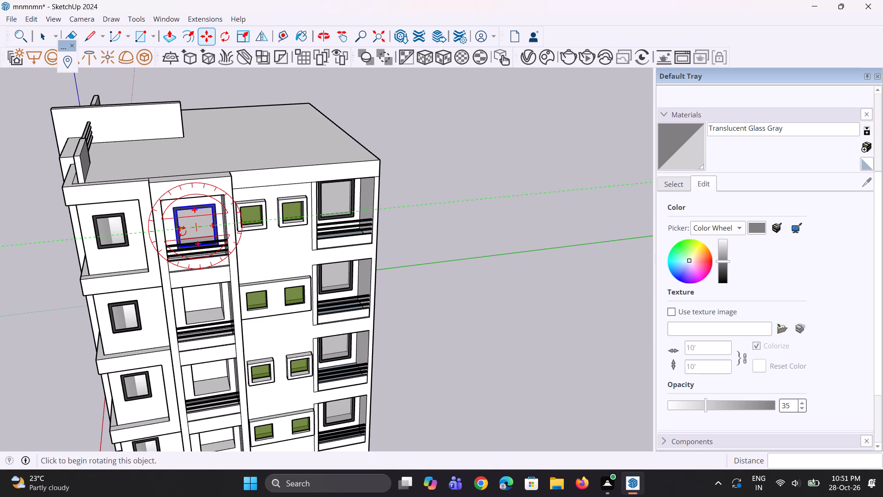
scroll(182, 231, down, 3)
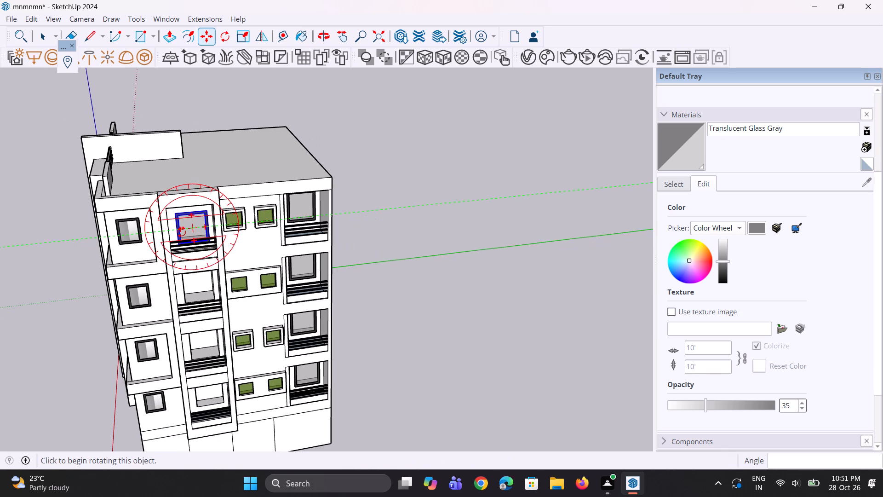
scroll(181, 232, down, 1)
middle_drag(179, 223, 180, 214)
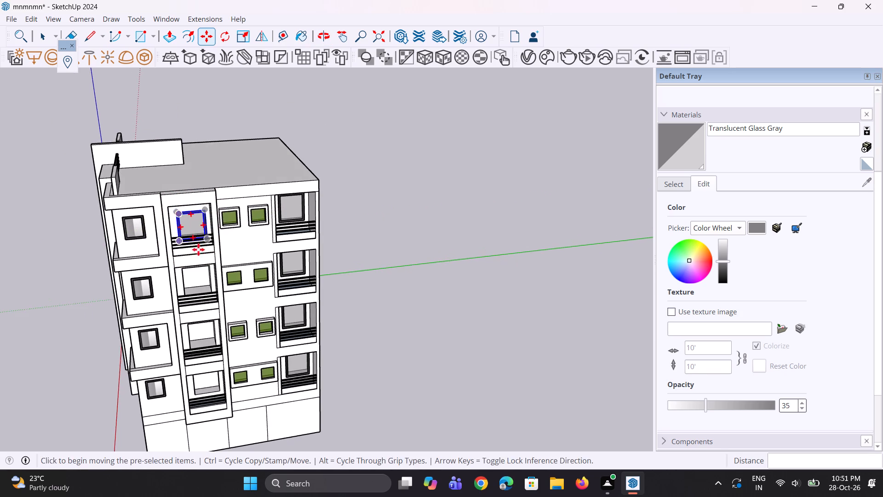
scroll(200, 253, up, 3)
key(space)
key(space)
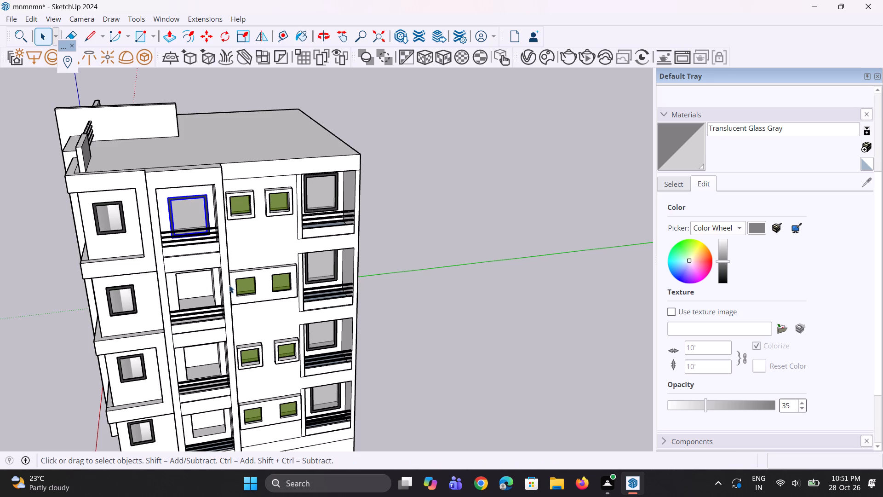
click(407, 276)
Copy the top-floor middle balcony's door group by its bottom corner about 16' 7" into the matching opening one floor below.
middle_drag(230, 253, 255, 254)
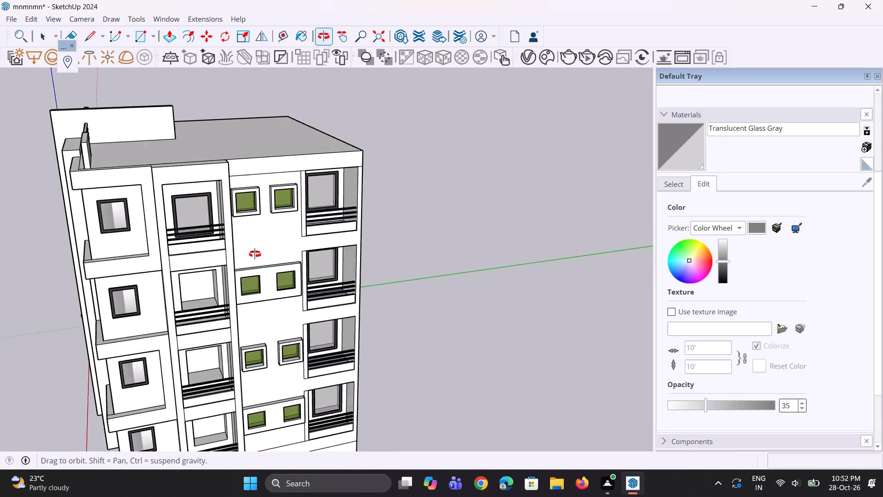
middle_drag(255, 254, 332, 320)
scroll(255, 273, up, 2)
click(226, 281)
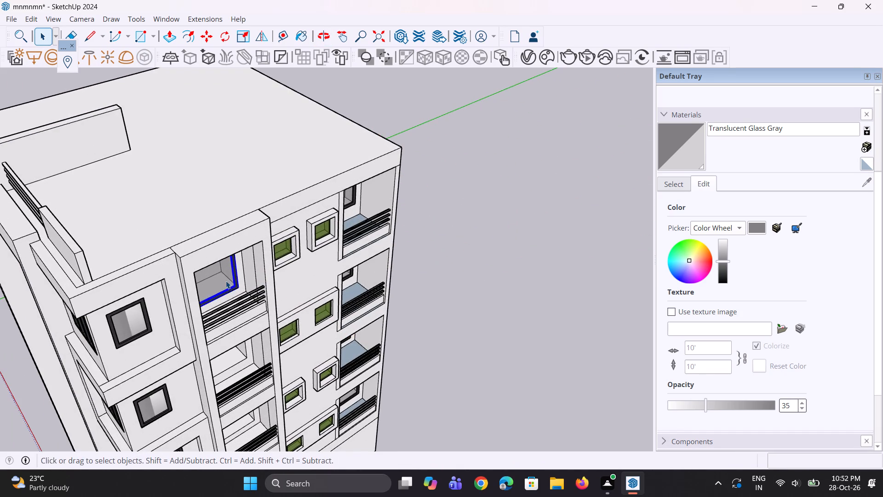
scroll(231, 286, up, 10)
middle_drag(238, 312, 226, 283)
scroll(226, 283, up, 2)
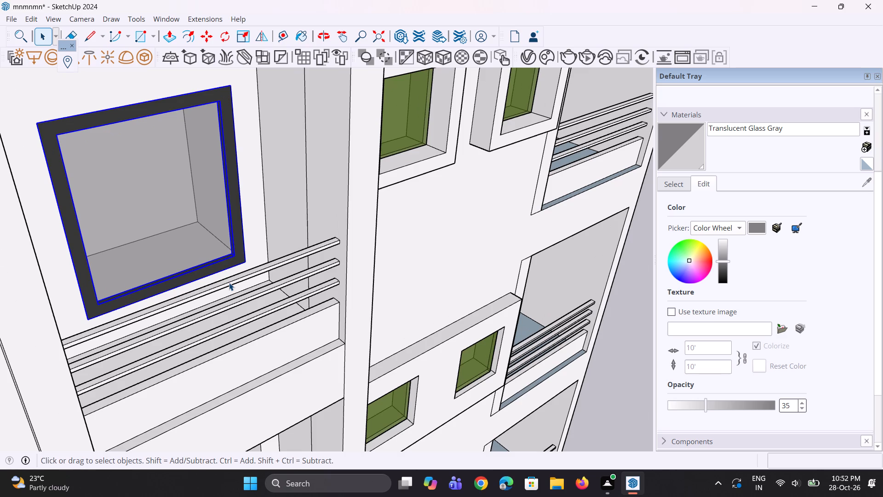
scroll(233, 285, up, 2)
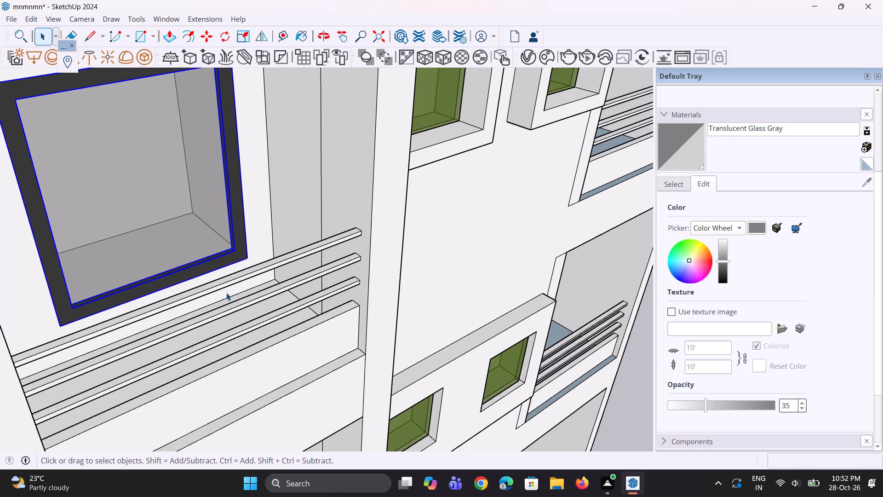
key(m)
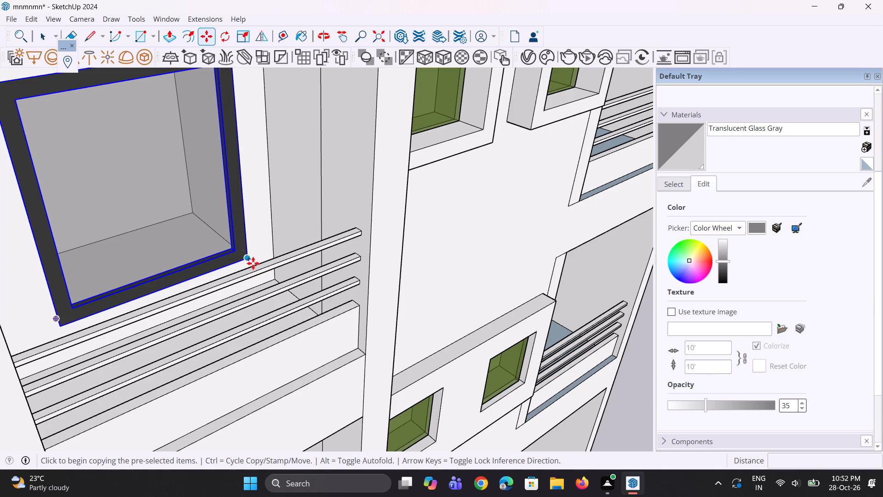
click(250, 262)
scroll(232, 291, down, 5)
scroll(212, 283, up, 1)
scroll(212, 277, down, 5)
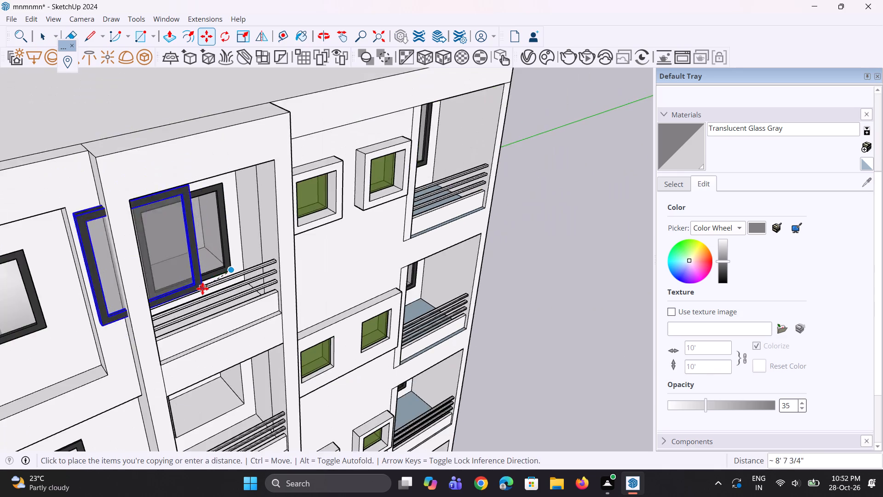
scroll(202, 289, down, 3)
scroll(218, 381, up, 3)
click(241, 387)
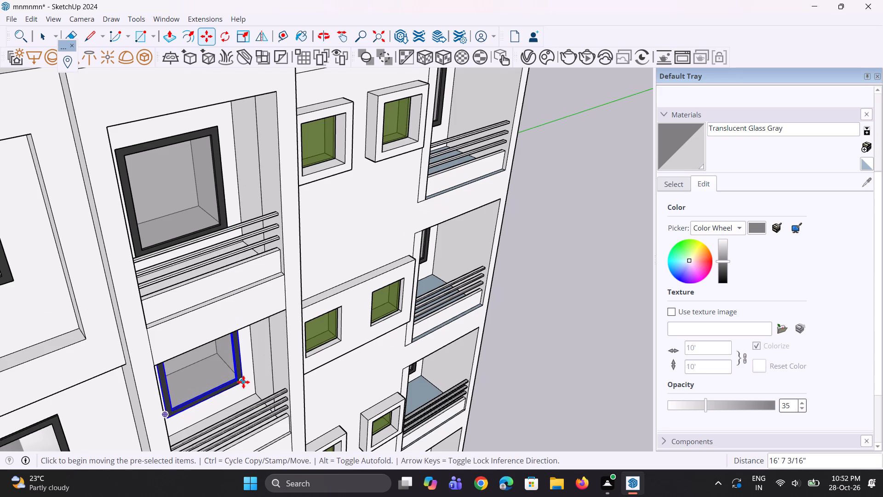
Copy that new door group by its bottom corner about 17' 11" into the opening on the next middle balcony below.
scroll(173, 298, down, 9)
middle_drag(193, 388, 181, 351)
scroll(192, 320, up, 6)
key(m)
scroll(195, 349, up, 5)
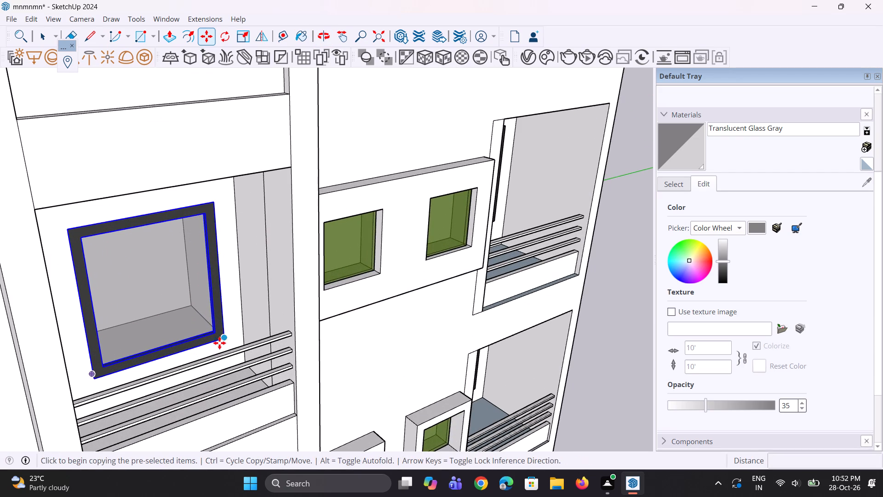
click(222, 341)
scroll(208, 342, down, 15)
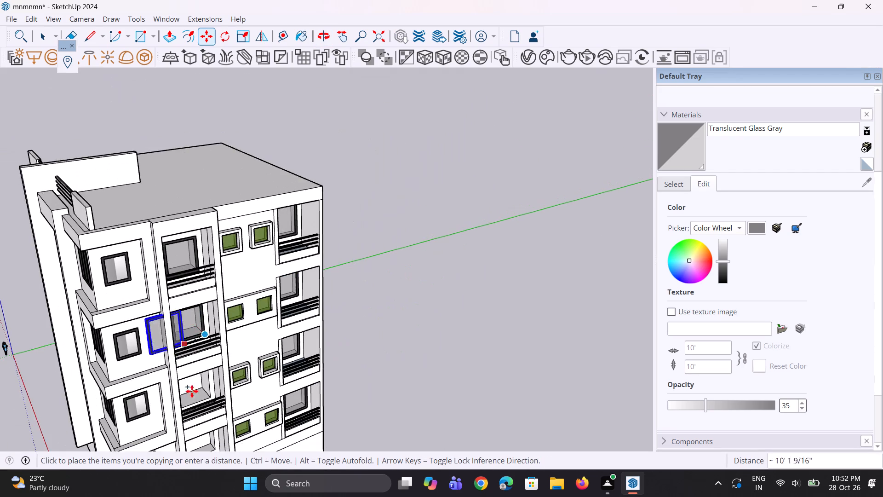
scroll(203, 426, up, 7)
click(211, 377)
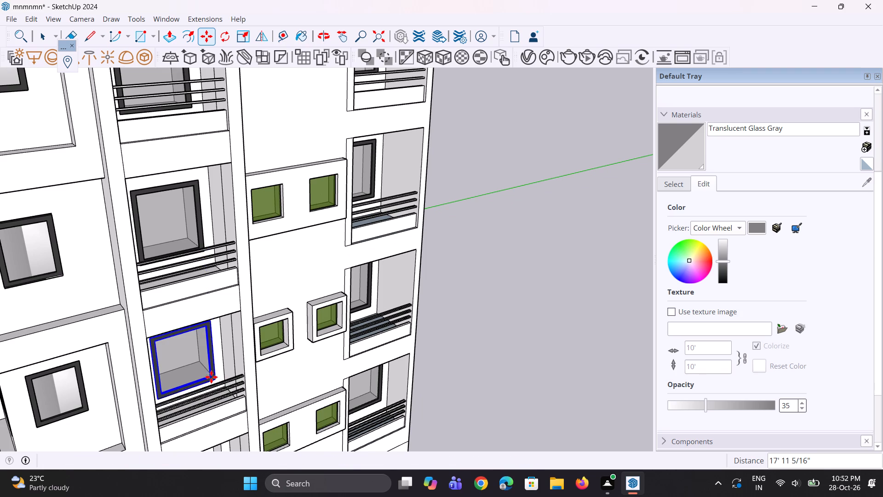
Copy the selected middle balcony door group by its bottom corner about 17' 4" down into the lowest middle balcony's opening.
scroll(173, 312, down, 4)
middle_drag(180, 350, 132, 362)
scroll(158, 348, up, 7)
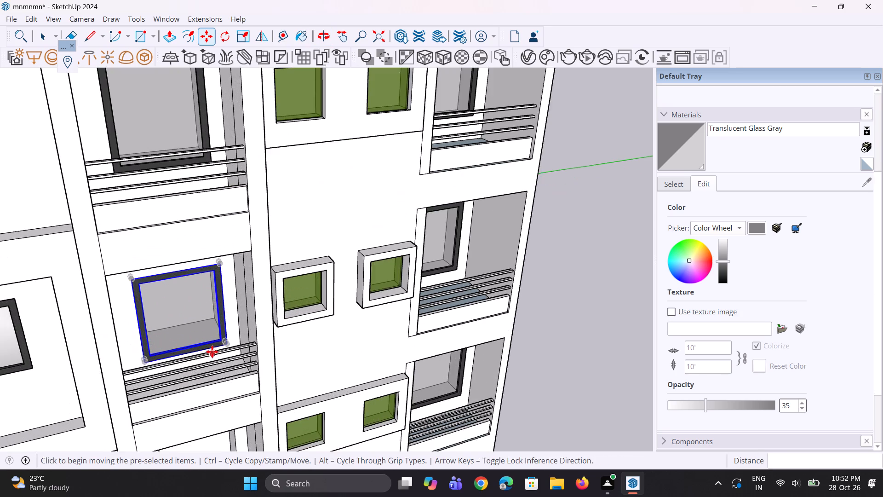
middle_drag(212, 352, 225, 351)
key(m)
ctrl+scroll(230, 354, up, 4)
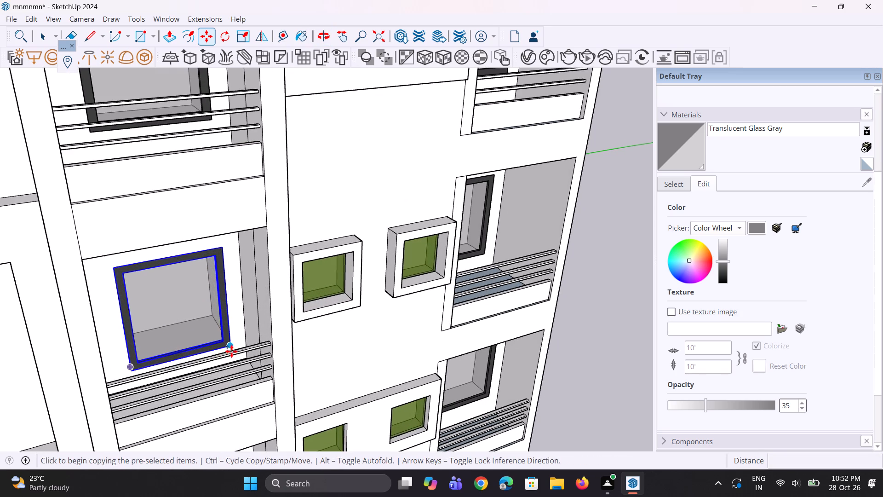
click(231, 351)
scroll(191, 317, down, 10)
scroll(208, 409, up, 4)
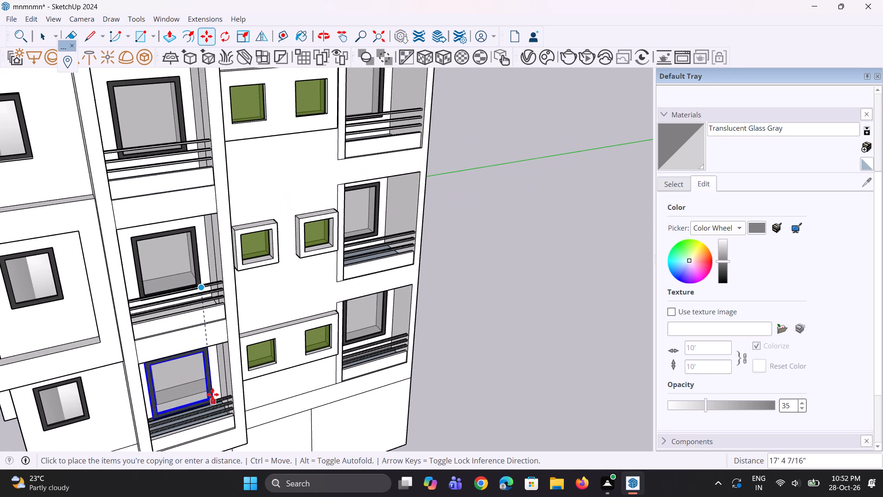
click(212, 390)
middle_drag(218, 402, 221, 376)
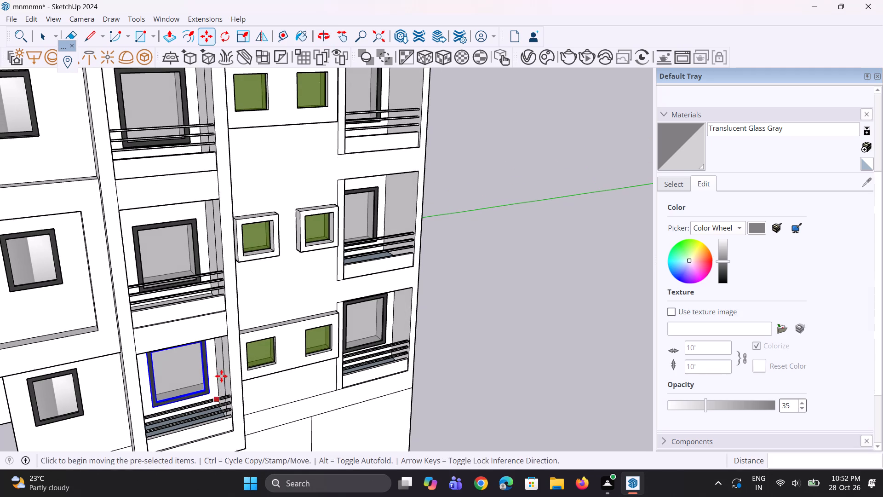
key(space)
key(space)
click(507, 354)
Move the second-lowest middle balcony's door group by its bottom corner to seat it in its wall opening.
middle_drag(419, 397, 354, 385)
scroll(354, 381, down, 5)
middle_drag(342, 362, 330, 398)
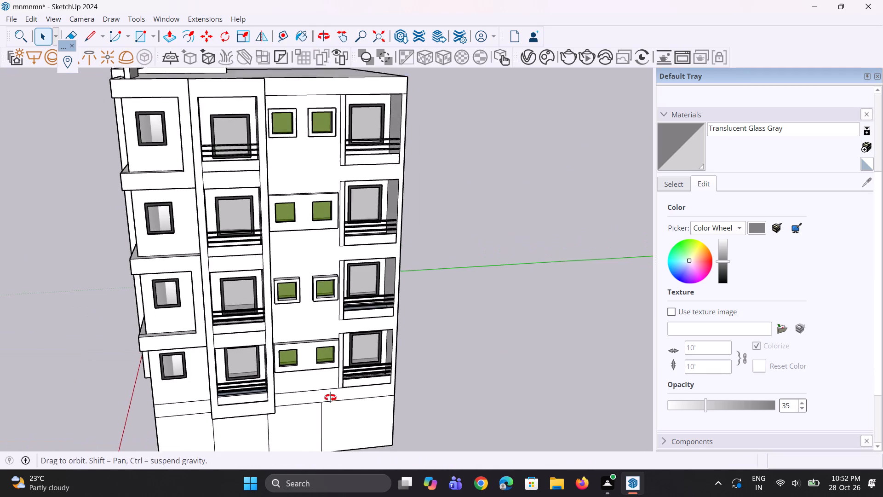
middle_drag(330, 398, 342, 441)
scroll(196, 308, up, 19)
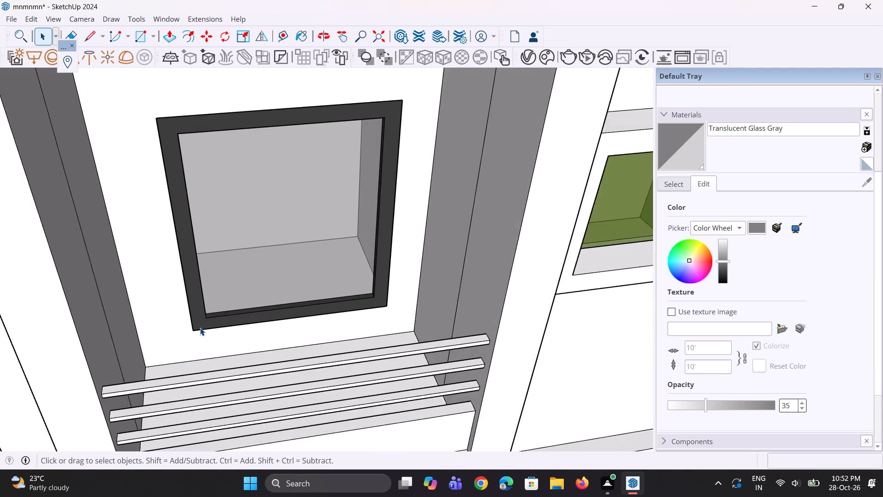
scroll(200, 328, up, 2)
click(200, 329)
scroll(204, 326, up, 5)
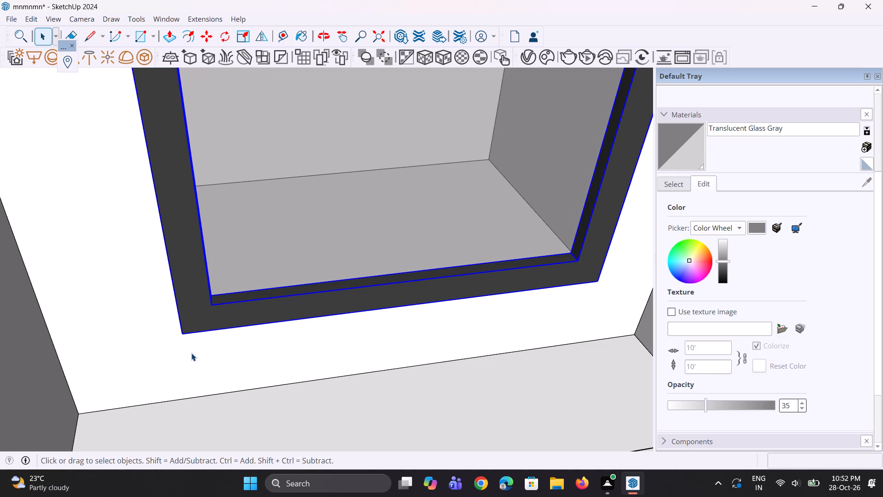
key(m)
click(183, 335)
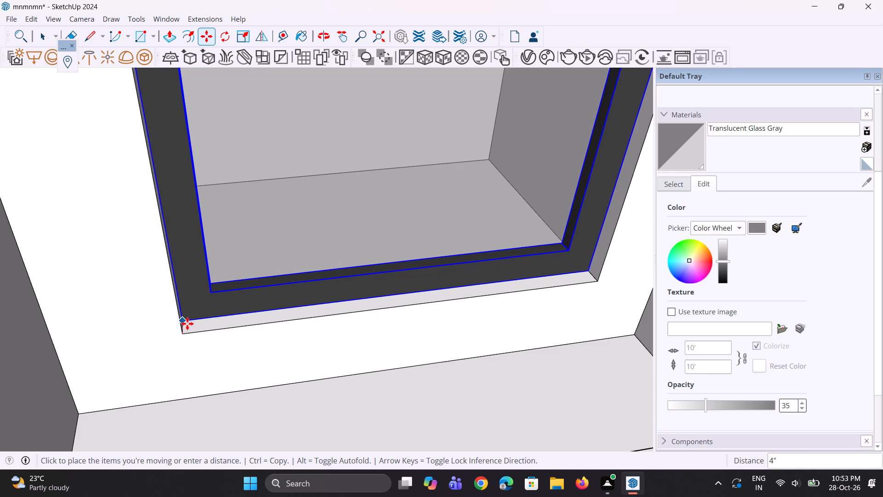
click(187, 330)
middle_drag(330, 349, 359, 260)
scroll(325, 334, down, 11)
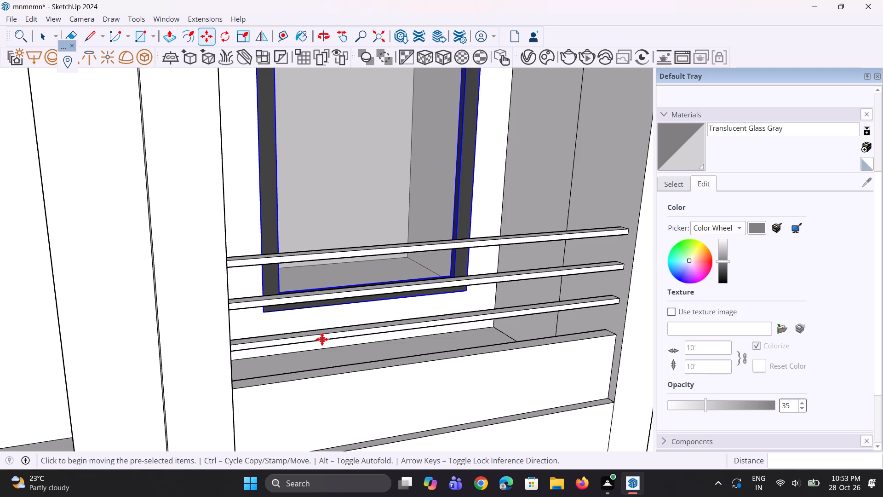
scroll(309, 313, down, 13)
middle_drag(329, 423, 325, 395)
key(space)
key(space)
scroll(259, 304, down, 2)
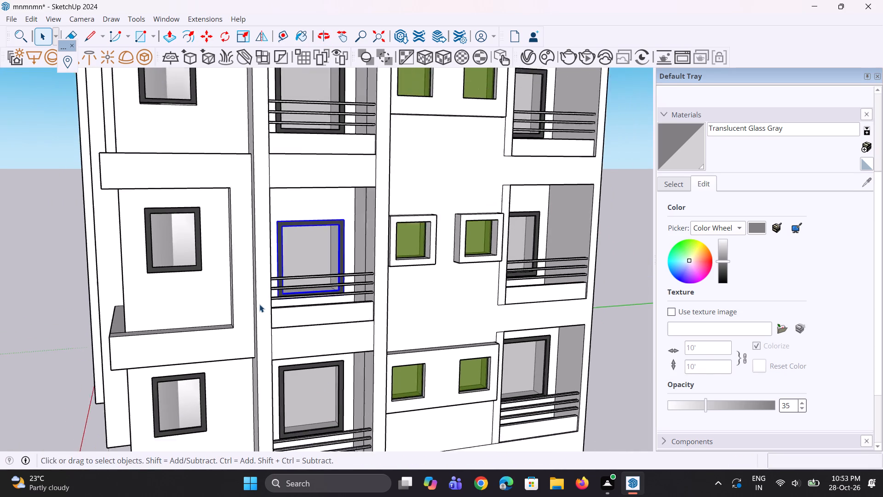
scroll(259, 304, down, 2)
click(569, 322)
Examine the lowest middle balcony's door and the side facade's finished balcony doors from several angles.
middle_drag(279, 324, 272, 367)
scroll(261, 408, up, 8)
middle_click(273, 408)
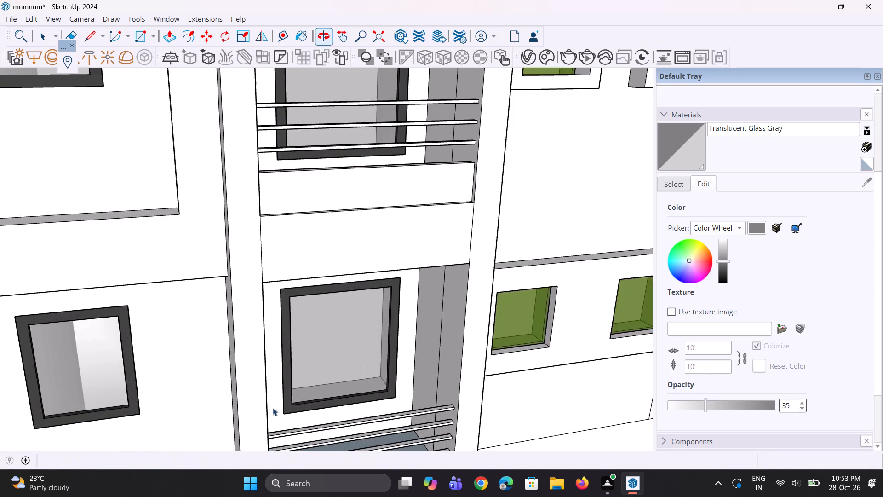
scroll(273, 408, up, 10)
scroll(306, 370, down, 3)
click(301, 382)
scroll(299, 400, up, 4)
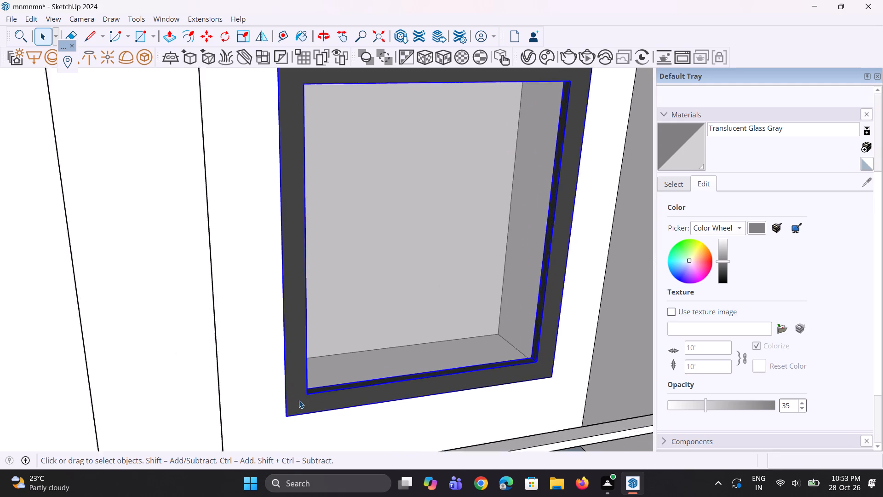
scroll(298, 395, down, 6)
scroll(295, 395, down, 18)
middle_drag(301, 376, 305, 340)
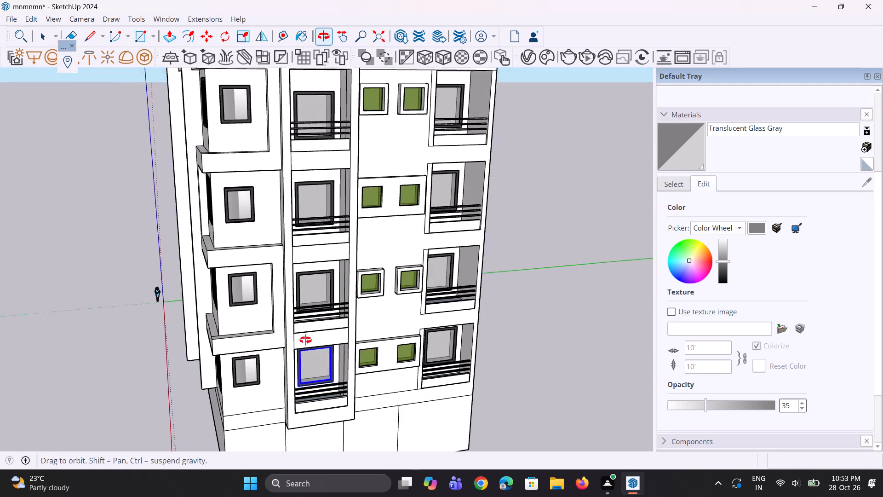
middle_drag(305, 340, 306, 331)
click(571, 349)
middle_drag(487, 385, 427, 392)
scroll(424, 395, down, 5)
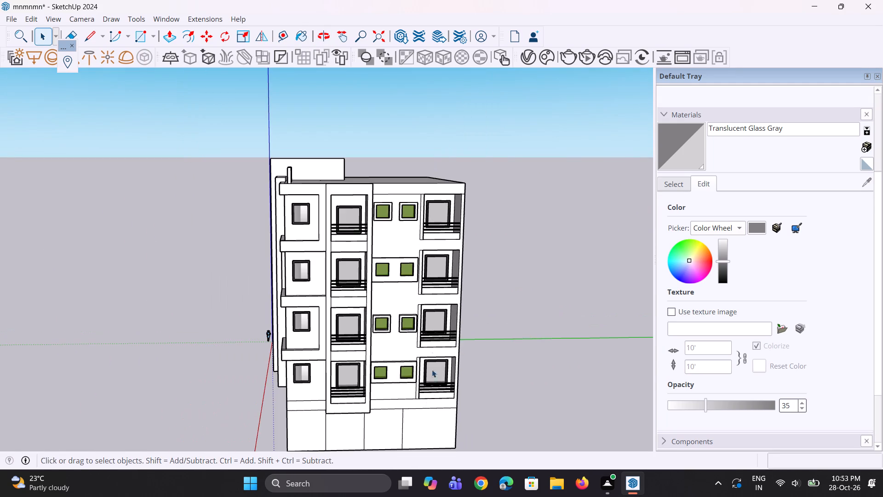
scroll(411, 248, up, 13)
middle_drag(373, 317, 413, 332)
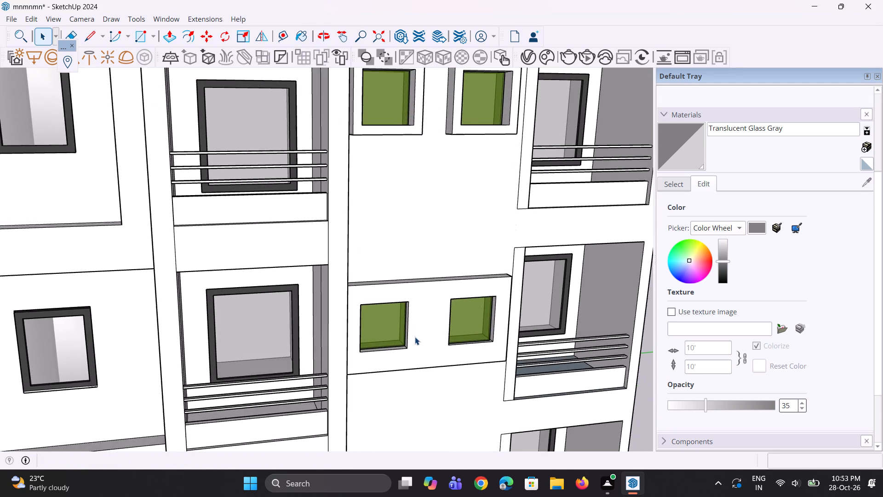
scroll(415, 338, up, 1)
middle_drag(413, 340, 435, 315)
scroll(379, 304, down, 5)
key(space)
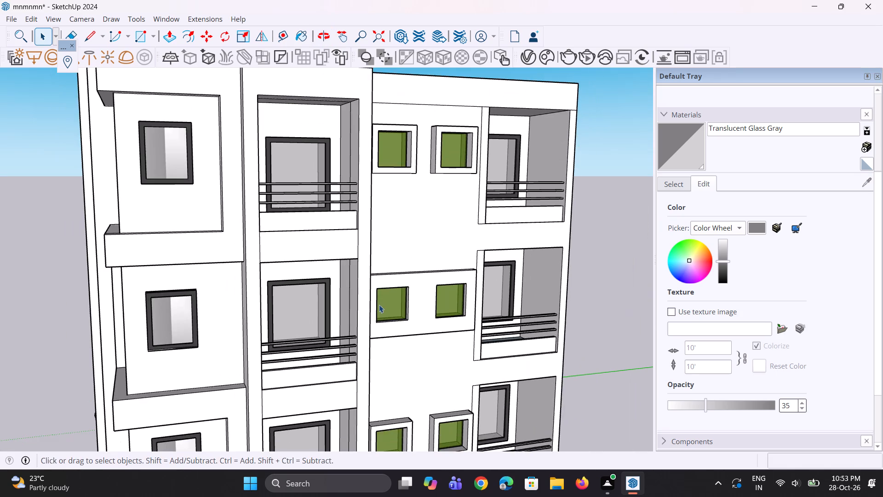
scroll(380, 305, down, 5)
middle_drag(381, 304, 424, 277)
scroll(437, 260, down, 5)
middle_drag(361, 361, 375, 366)
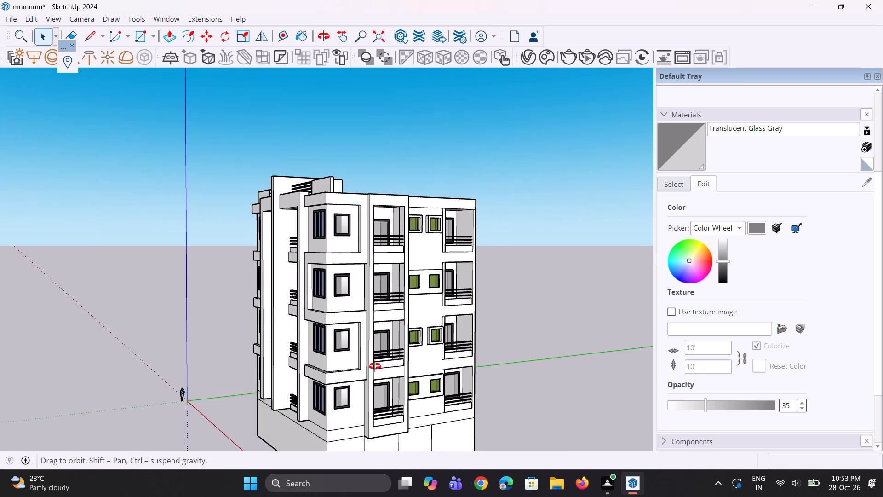
middle_drag(375, 366, 388, 370)
scroll(386, 372, up, 3)
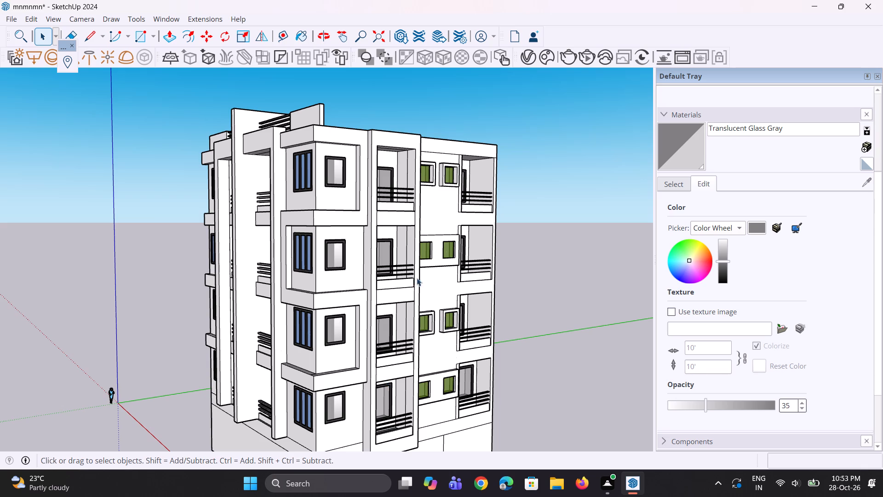
scroll(237, 292, down, 6)
middle_drag(261, 398, 247, 387)
scroll(287, 413, up, 5)
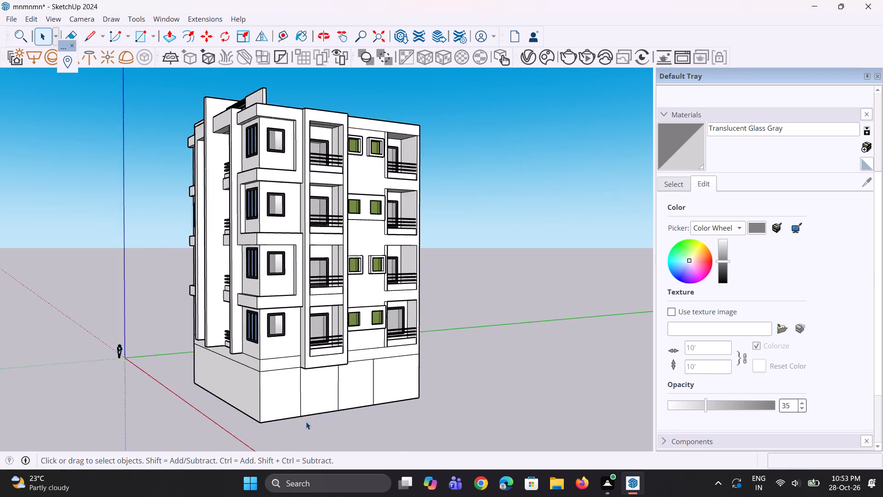
Erase the three vertical dividing lines on the ground-floor wall below the side facade's balconies.
scroll(306, 422, up, 1)
key(e)
key(4)
scroll(317, 403, up, 2)
drag(293, 389, 299, 388)
drag(337, 384, 360, 384)
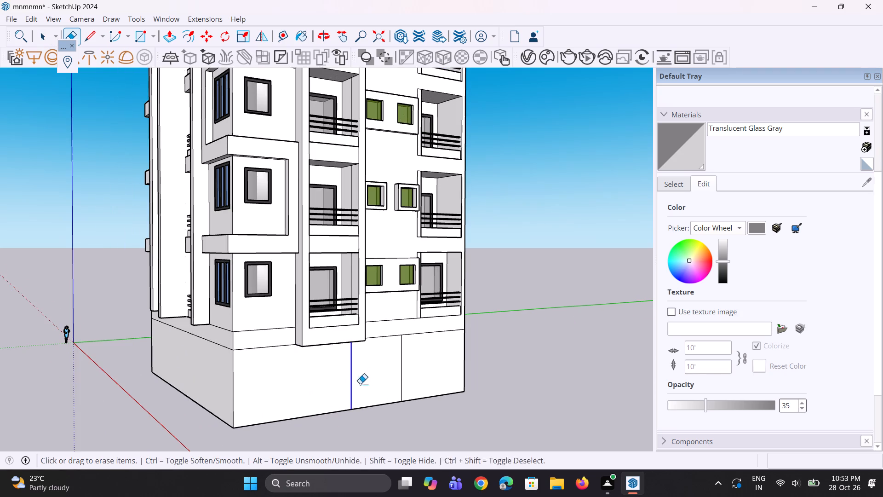
drag(360, 384, 369, 383)
drag(370, 370, 402, 377)
scroll(354, 411, up, 1)
Pull the building's underside face down about 2' 10" to make the ground-floor base taller.
middle_drag(354, 411, 396, 292)
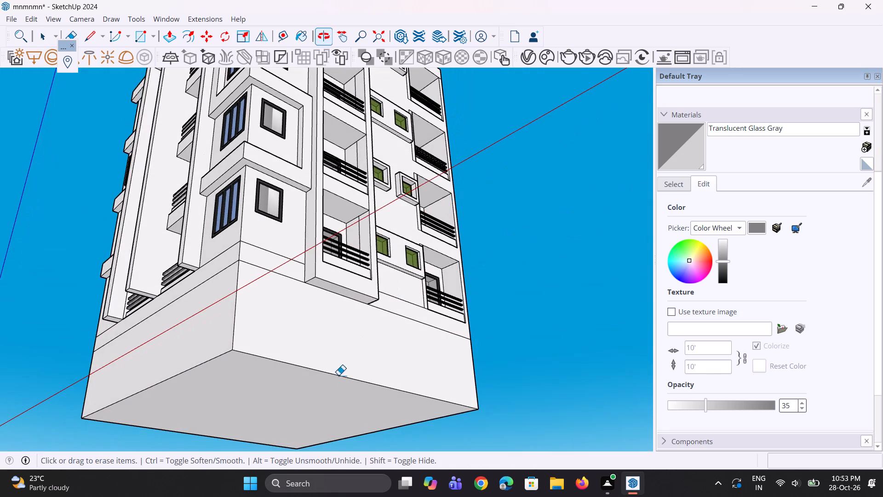
key(p)
click(307, 398)
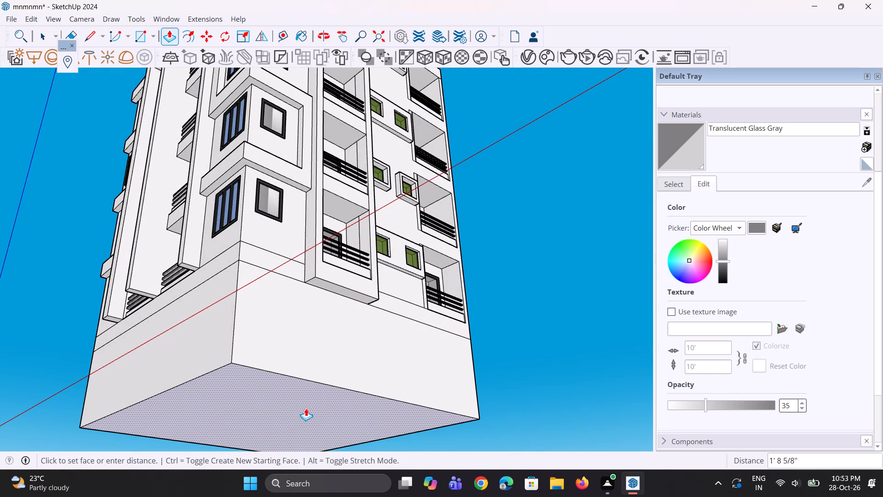
click(306, 414)
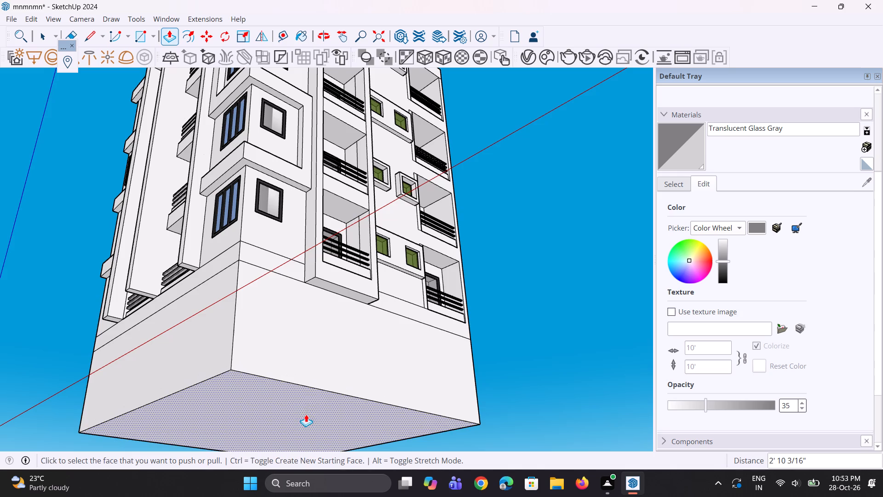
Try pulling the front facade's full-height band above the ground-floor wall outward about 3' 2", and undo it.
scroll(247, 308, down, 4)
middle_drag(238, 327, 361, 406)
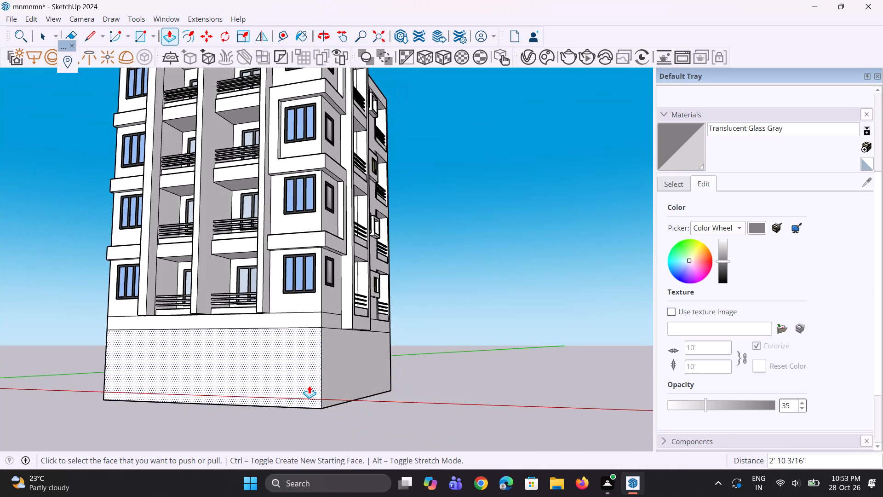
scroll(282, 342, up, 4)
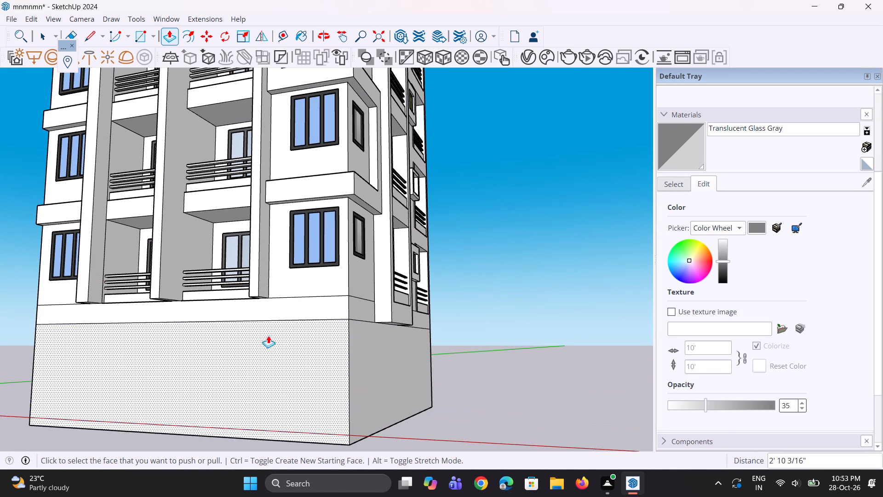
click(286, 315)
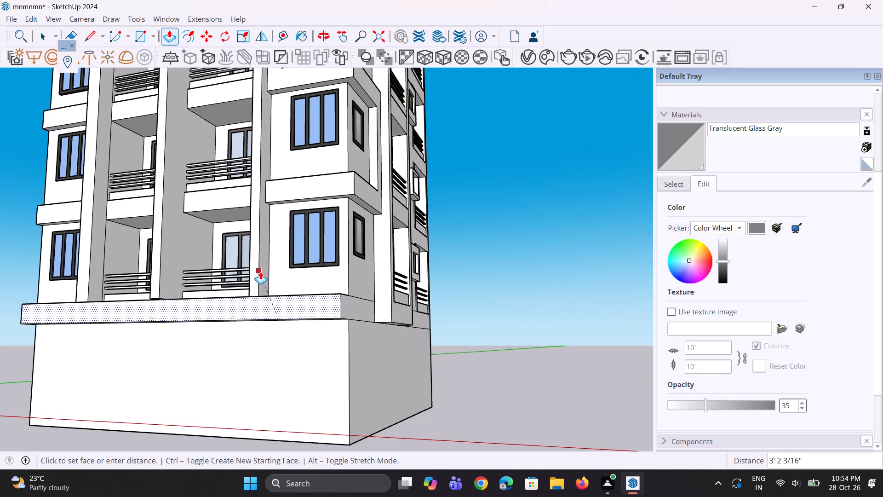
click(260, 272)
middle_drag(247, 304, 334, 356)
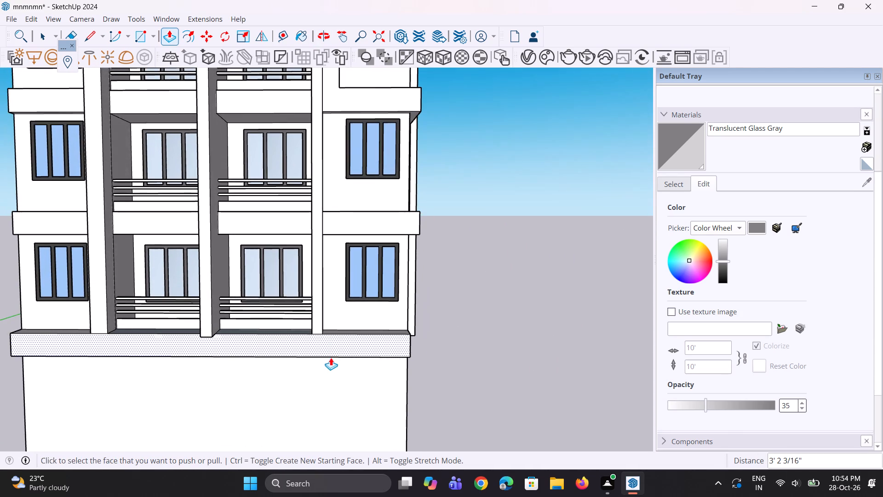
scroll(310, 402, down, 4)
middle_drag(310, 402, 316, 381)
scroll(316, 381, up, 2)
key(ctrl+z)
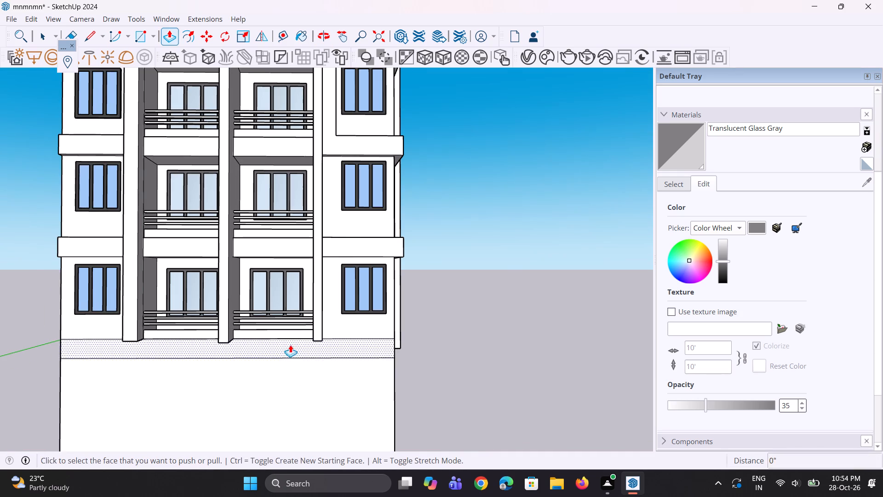
Copy the front band's lower edge about 2' 4" upward to split off a thin strip along its top.
key(space)
scroll(290, 345, up, 2)
key(space)
click(282, 336)
middle_drag(294, 355, 295, 337)
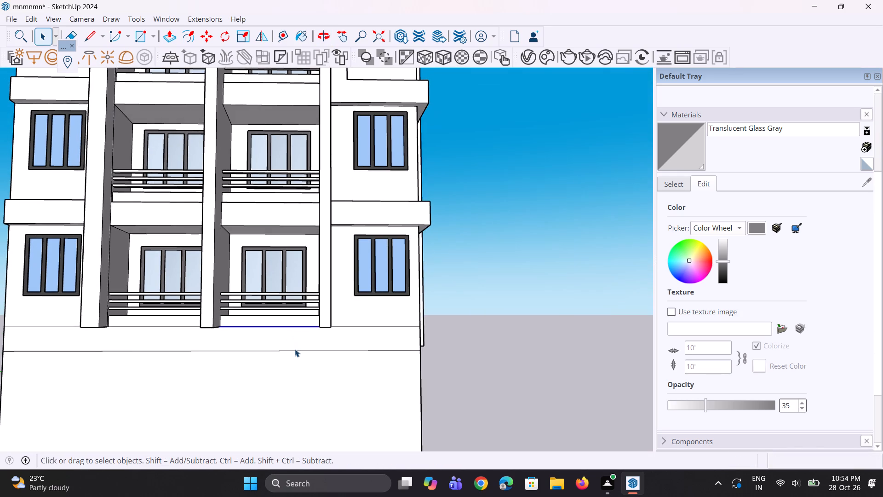
click(295, 353)
middle_drag(300, 353, 288, 385)
key(m)
scroll(344, 347, up, 2)
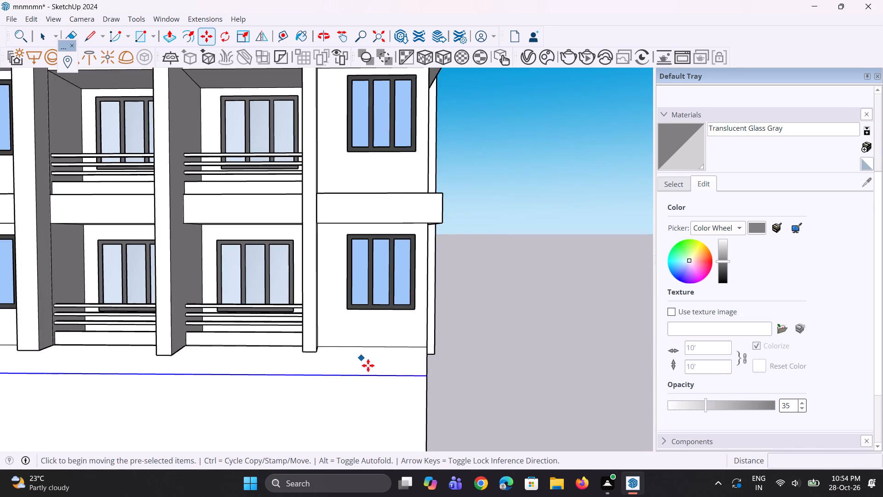
scroll(384, 372, up, 1)
scroll(421, 378, up, 4)
click(434, 373)
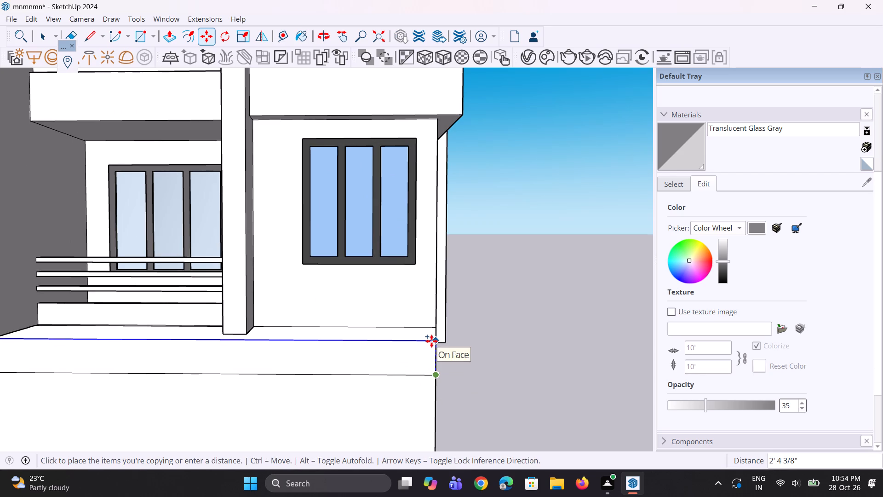
click(431, 341)
Pull the thin strip along the top of the front band outward about 3' 2" to form a projecting ledge.
scroll(412, 345, up, 2)
key(p)
click(389, 330)
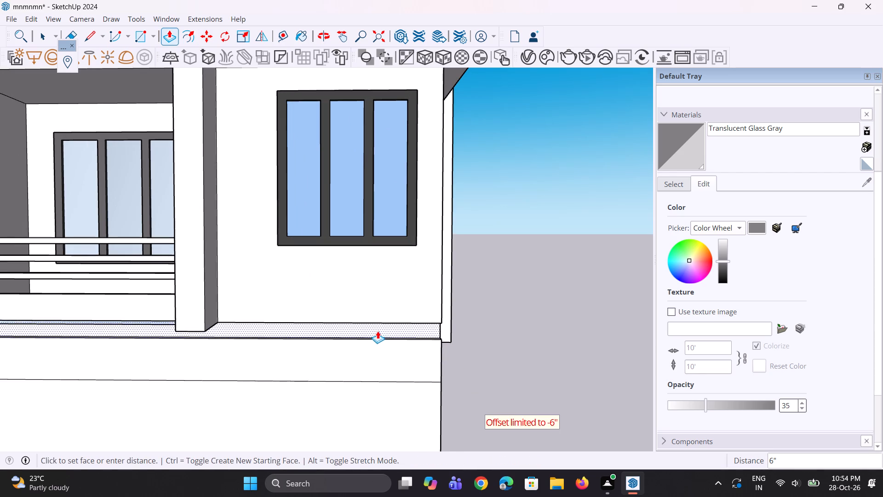
click(198, 298)
Examine the new front ledge from below and around the corner where it meets the side facade.
scroll(260, 368, down, 4)
scroll(260, 366, up, 1)
middle_drag(260, 363, 255, 316)
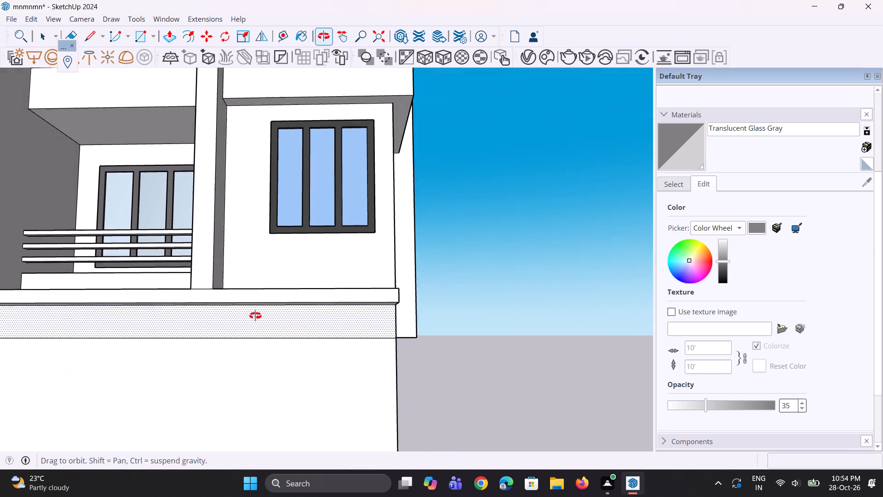
middle_drag(255, 316, 255, 315)
scroll(318, 322, down, 5)
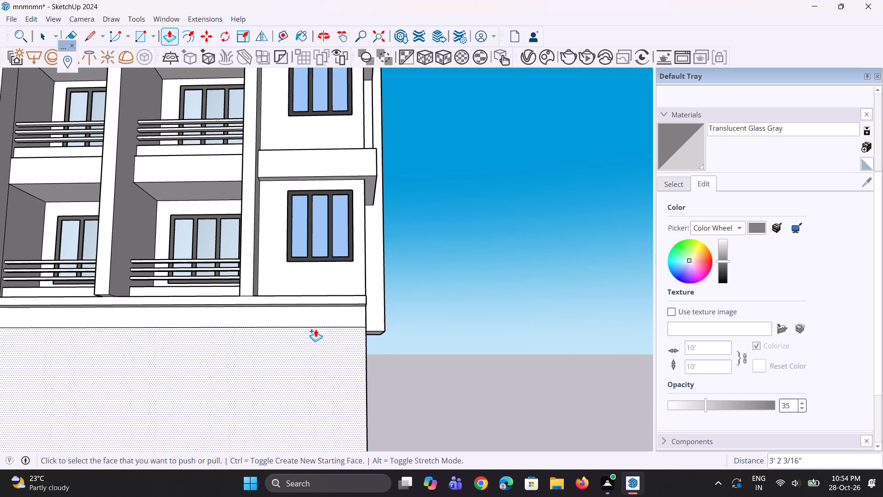
middle_drag(315, 329, 197, 315)
scroll(197, 315, up, 1)
scroll(219, 371, down, 3)
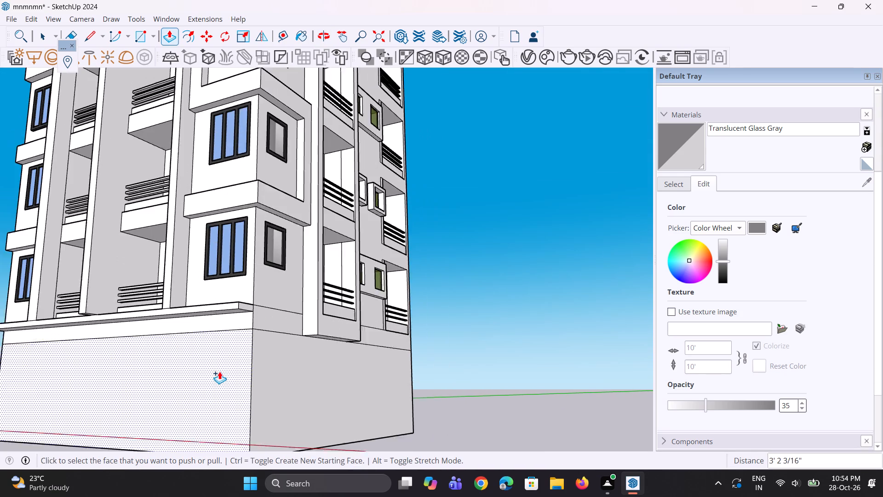
Pull the front band just below the thin ledge outward about 2' as a second projecting course.
scroll(219, 371, down, 1)
scroll(227, 338, up, 5)
click(228, 328)
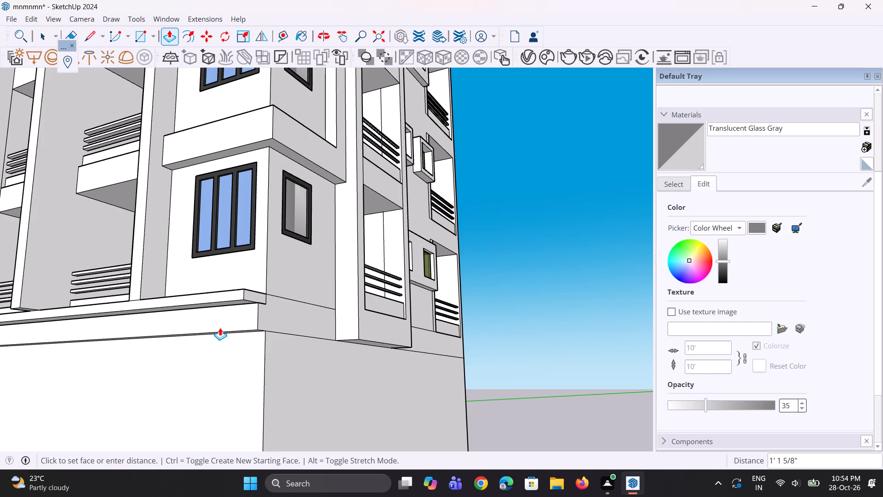
click(213, 329)
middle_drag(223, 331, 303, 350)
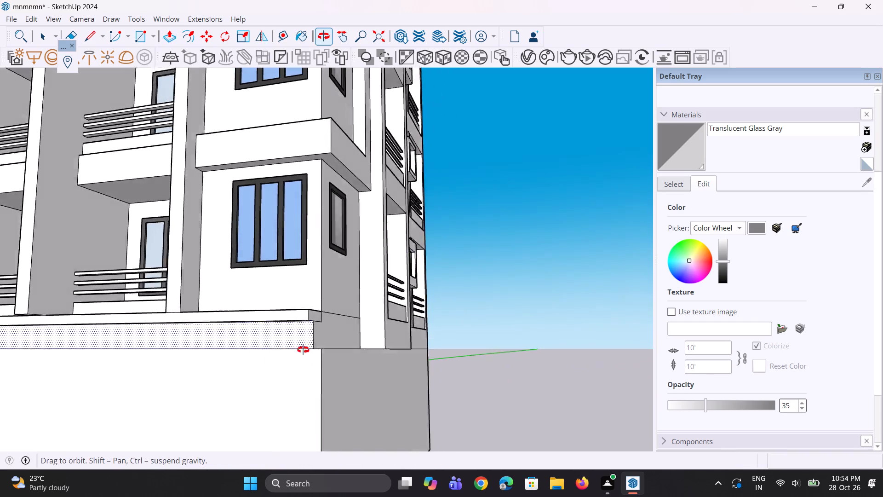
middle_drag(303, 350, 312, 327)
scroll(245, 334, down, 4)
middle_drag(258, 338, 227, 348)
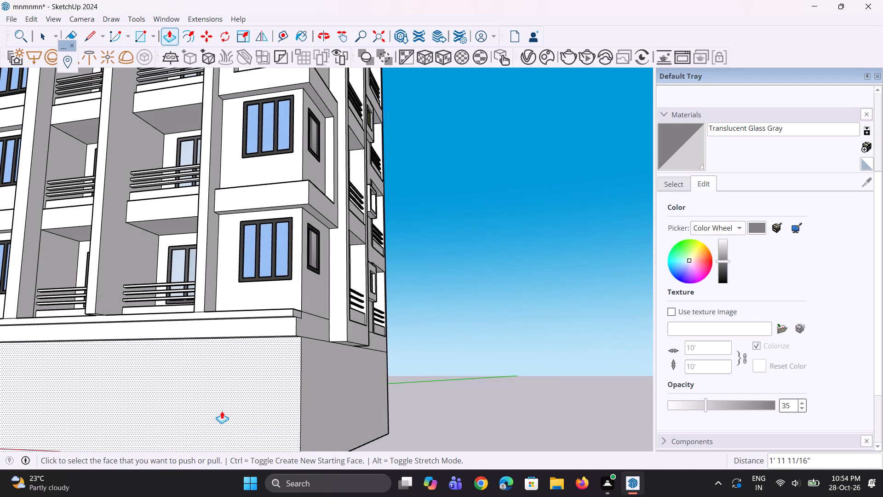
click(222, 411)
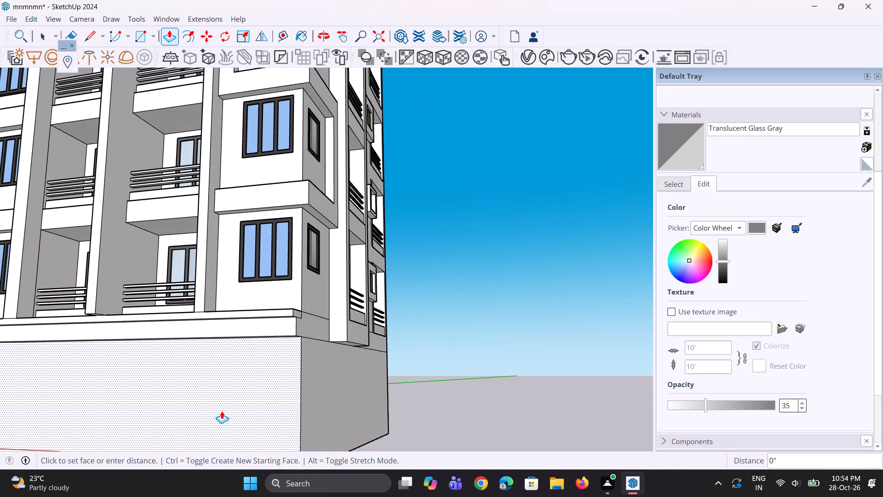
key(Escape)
Copy the front ground-floor wall's bottom edge about 13' 6" straight up the wall.
scroll(226, 387, down, 10)
middle_drag(221, 413, 231, 418)
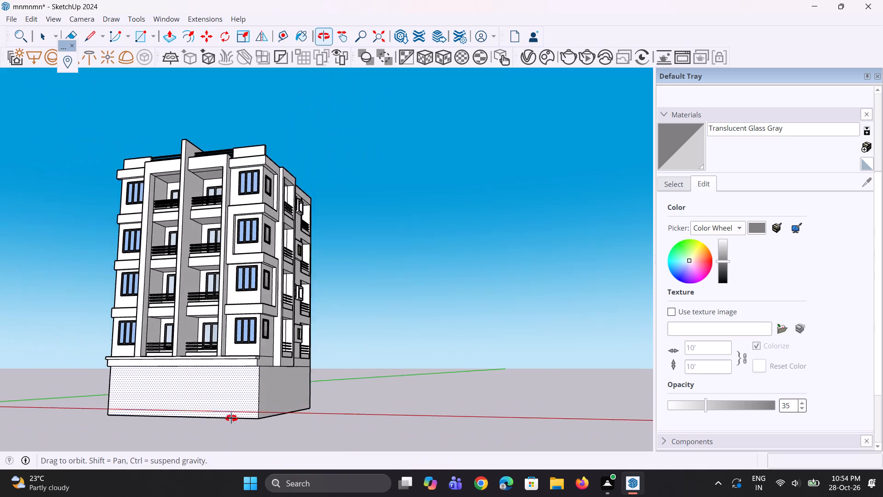
middle_drag(231, 418, 275, 397)
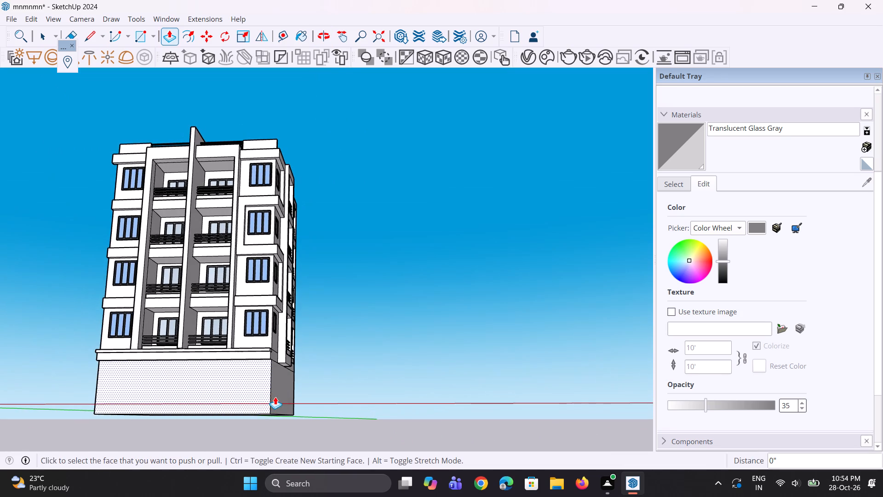
scroll(264, 399, up, 2)
middle_drag(233, 411, 273, 438)
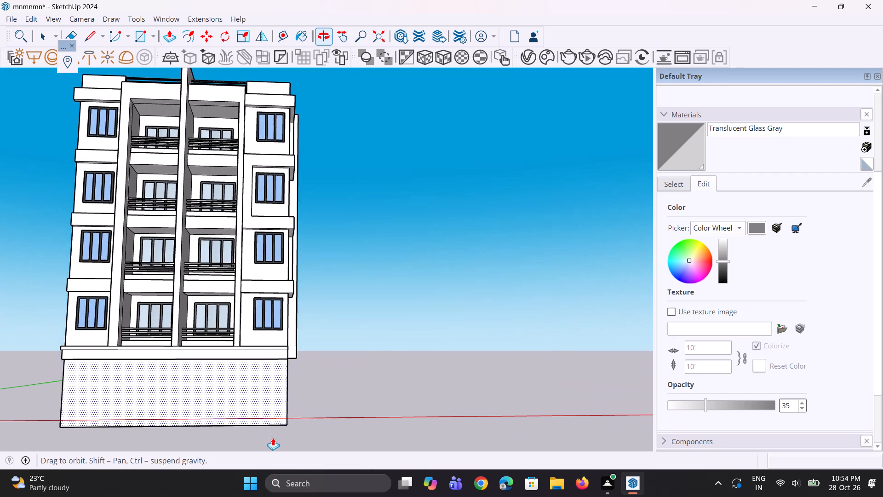
scroll(244, 436, up, 3)
key(space)
click(219, 423)
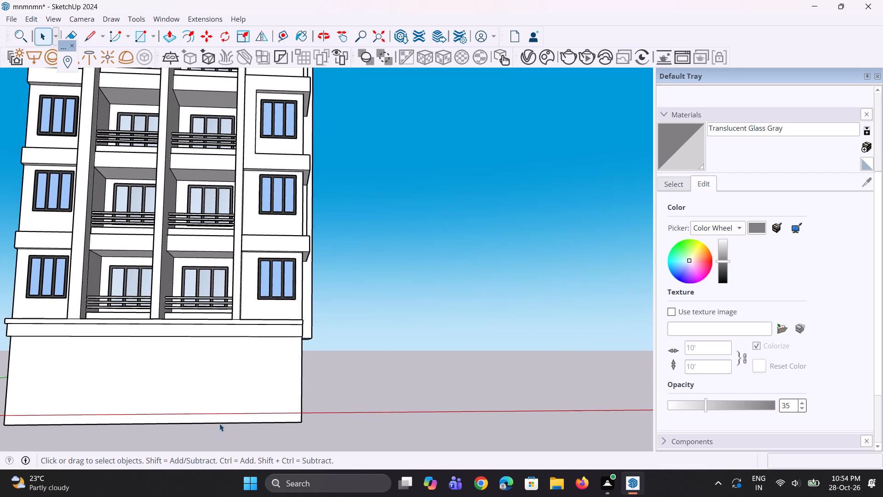
middle_click(251, 424)
key(m)
scroll(251, 424, up, 2)
scroll(288, 425, up, 2)
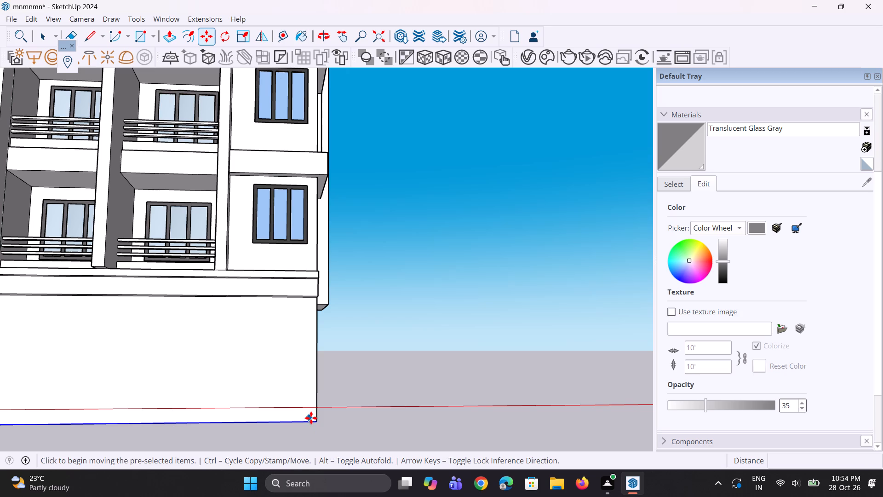
click(313, 419)
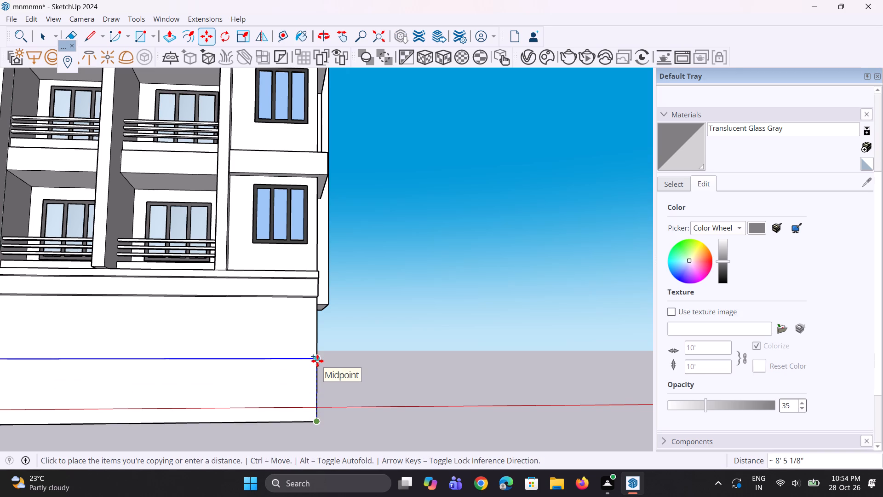
click(315, 321)
Copy the new horizontal line on the front ground-floor wall 7' downward.
key(m)
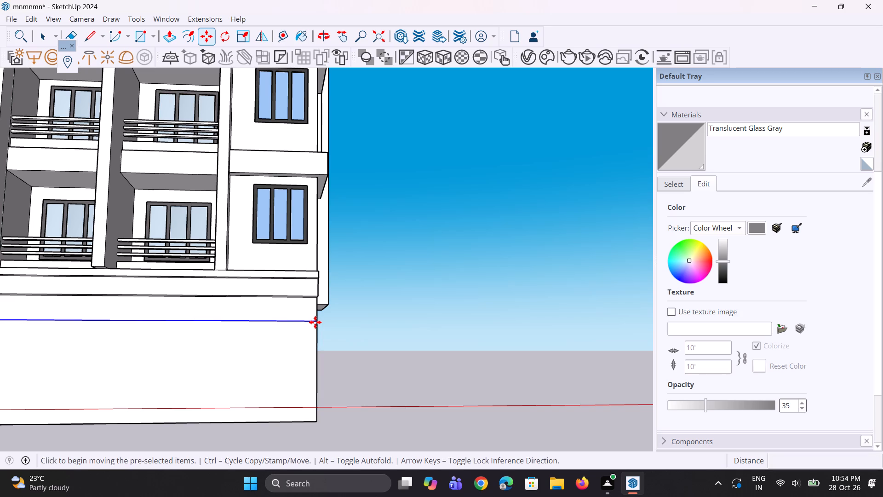
scroll(315, 322, up, 2)
click(315, 322)
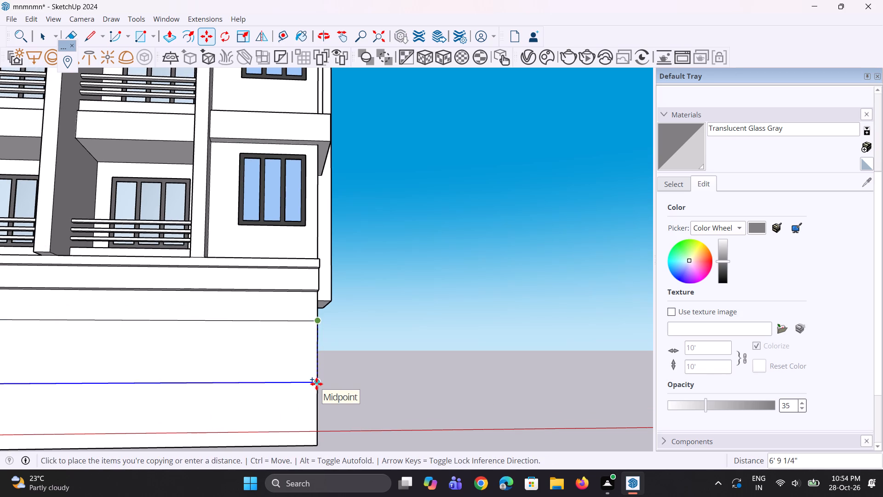
key(7)
key(apostrophe)
key(Return)
Push the wall strip between the two new lines inward about 5' 1" to form a recess along the front.
scroll(287, 370, down, 2)
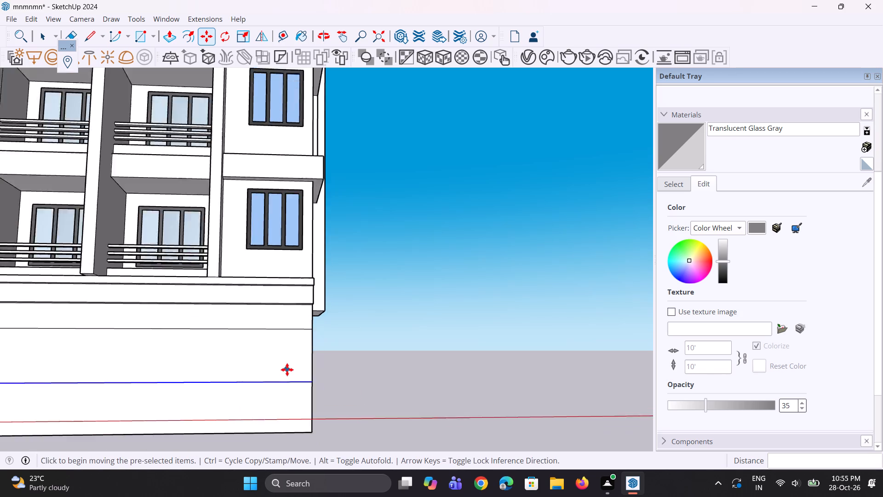
scroll(287, 370, down, 7)
middle_drag(263, 372, 253, 410)
scroll(241, 414, up, 3)
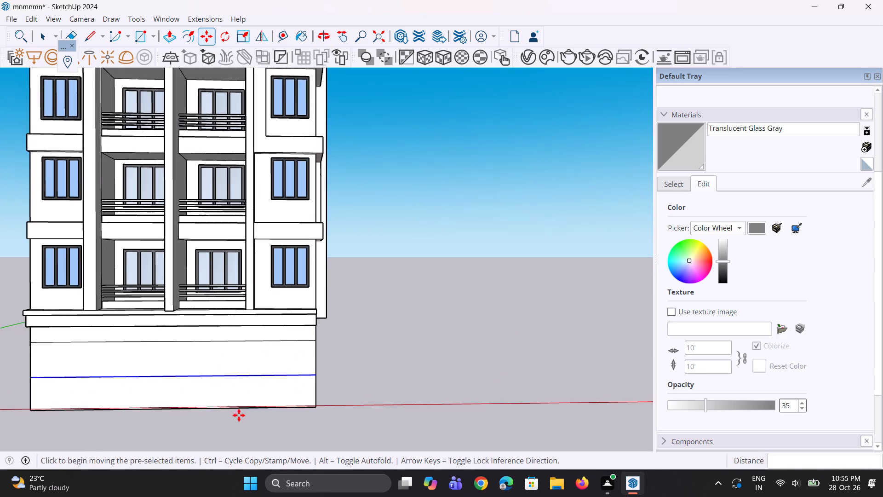
scroll(239, 415, up, 4)
middle_drag(240, 418, 172, 457)
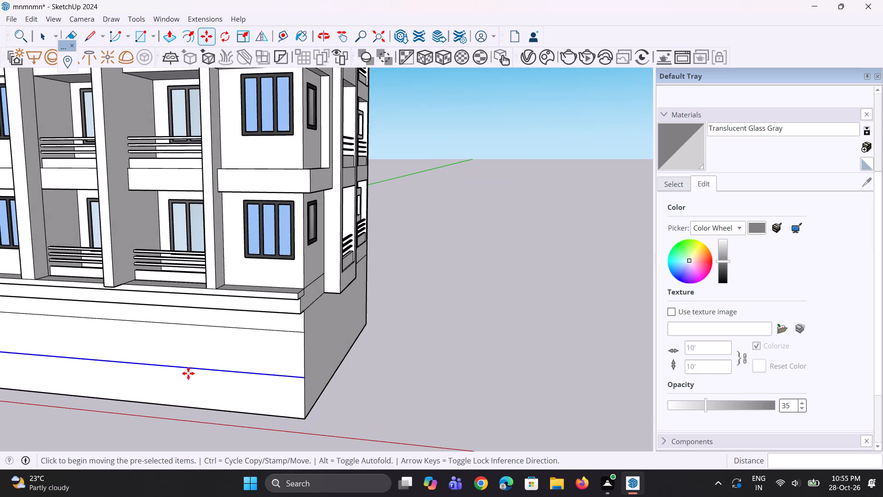
scroll(193, 334, up, 6)
key(p)
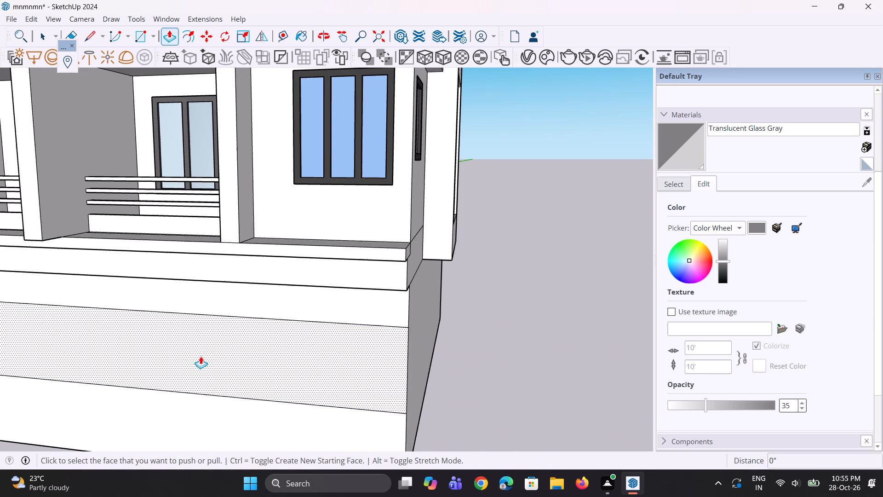
click(203, 356)
click(228, 341)
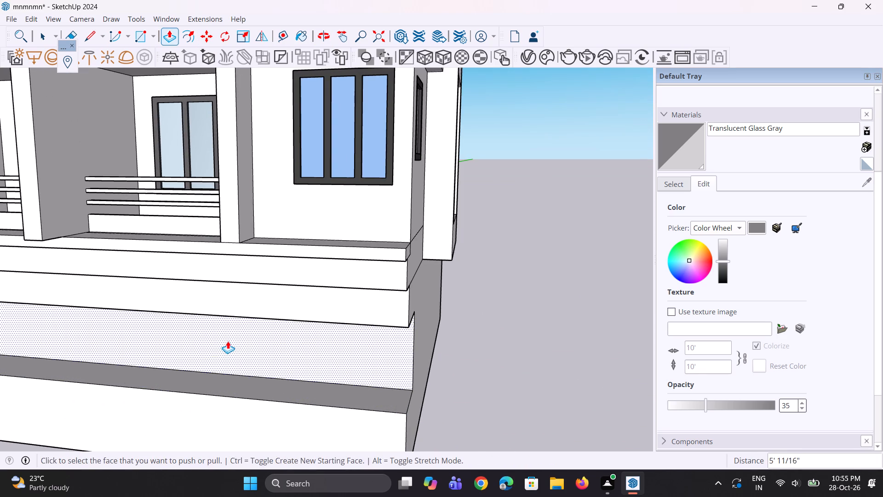
Push the floor of the front recess down about 2', lowering the top of the plinth.
middle_drag(289, 392, 330, 347)
scroll(370, 344, down, 4)
scroll(365, 358, up, 6)
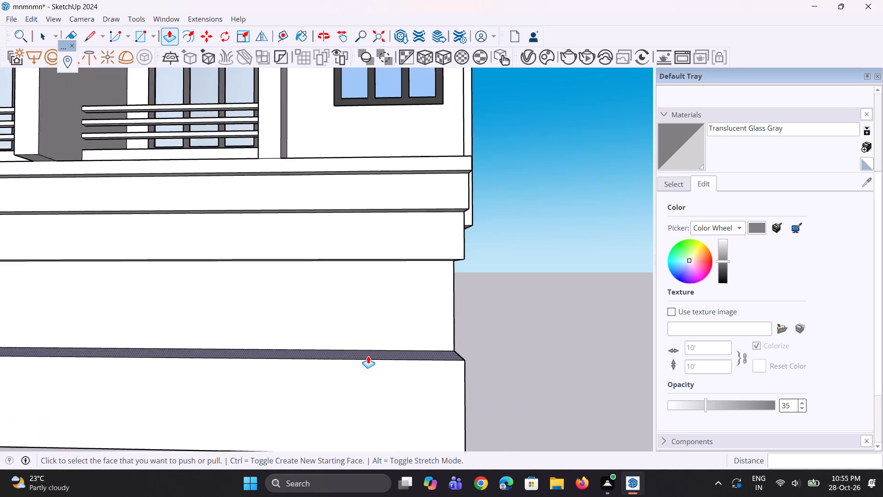
middle_drag(368, 355, 370, 377)
click(373, 373)
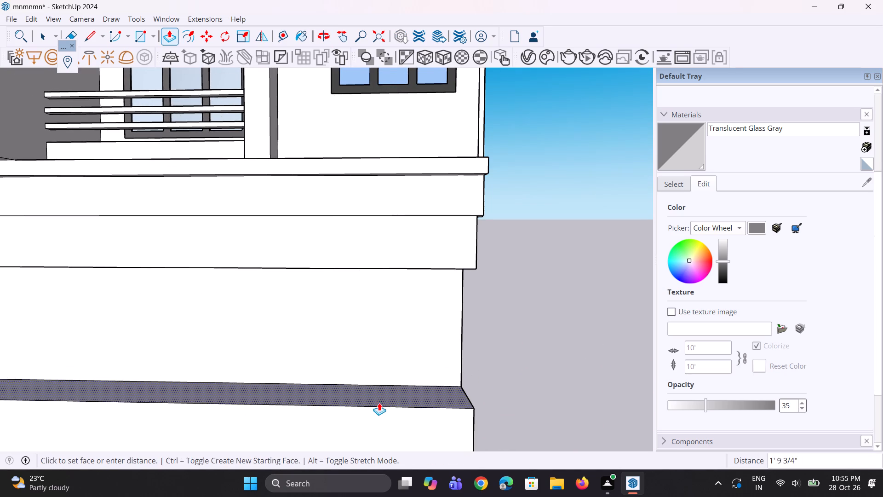
click(379, 403)
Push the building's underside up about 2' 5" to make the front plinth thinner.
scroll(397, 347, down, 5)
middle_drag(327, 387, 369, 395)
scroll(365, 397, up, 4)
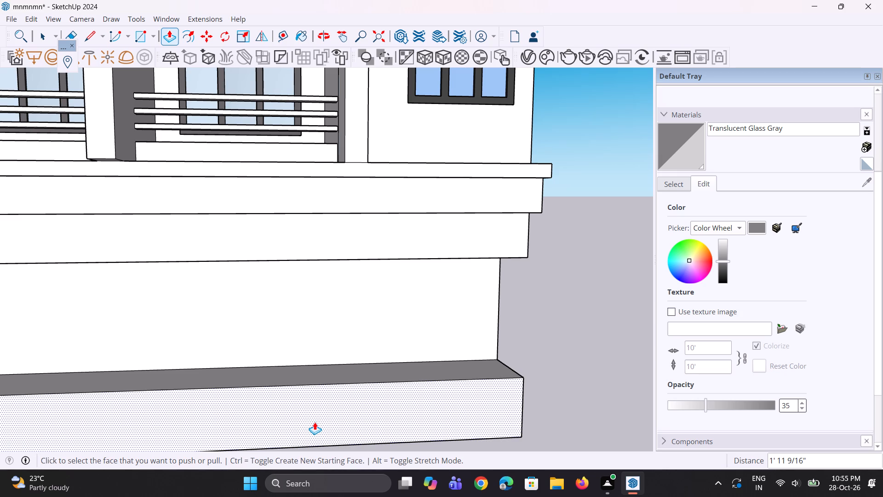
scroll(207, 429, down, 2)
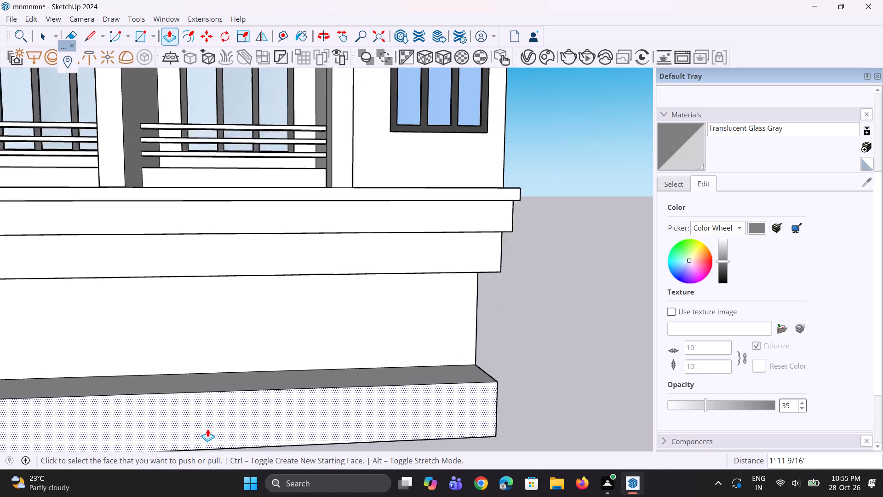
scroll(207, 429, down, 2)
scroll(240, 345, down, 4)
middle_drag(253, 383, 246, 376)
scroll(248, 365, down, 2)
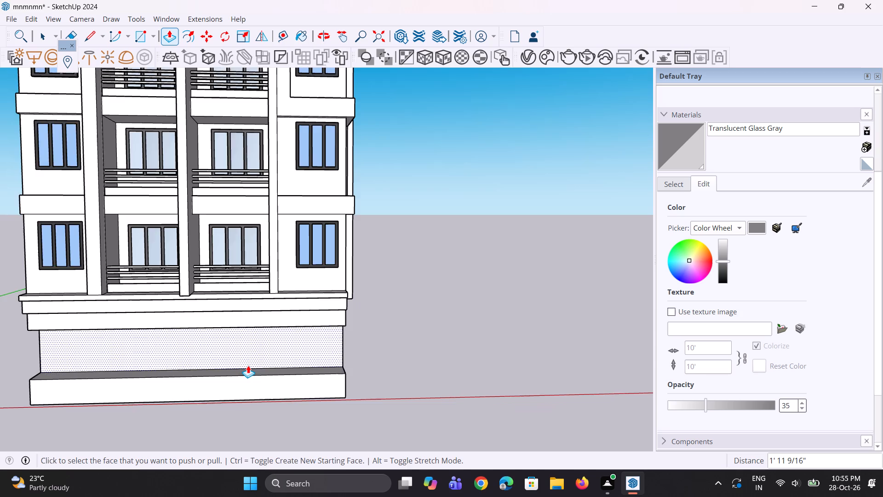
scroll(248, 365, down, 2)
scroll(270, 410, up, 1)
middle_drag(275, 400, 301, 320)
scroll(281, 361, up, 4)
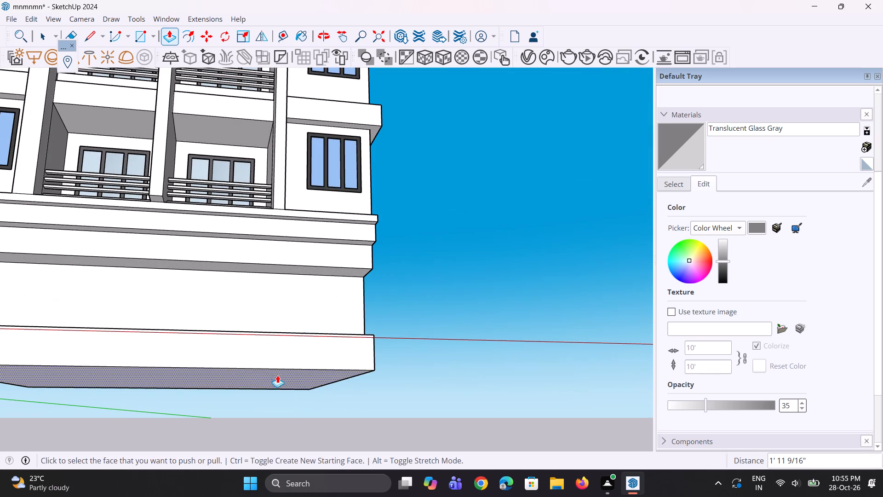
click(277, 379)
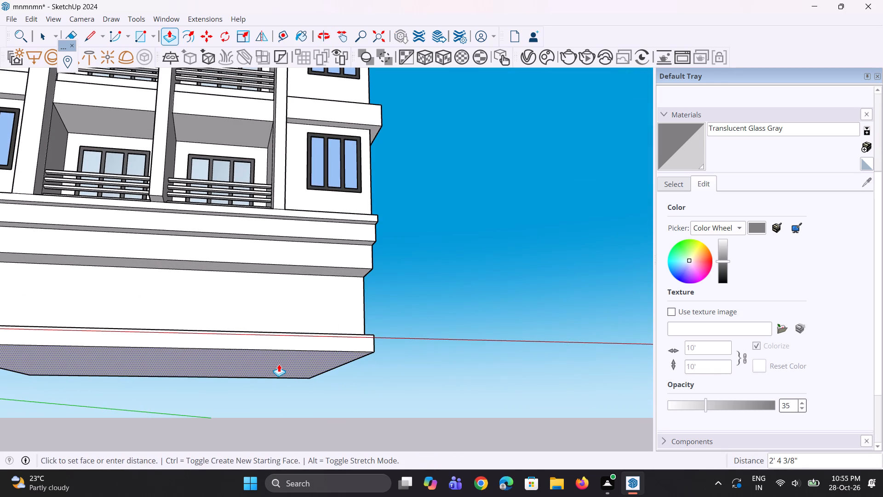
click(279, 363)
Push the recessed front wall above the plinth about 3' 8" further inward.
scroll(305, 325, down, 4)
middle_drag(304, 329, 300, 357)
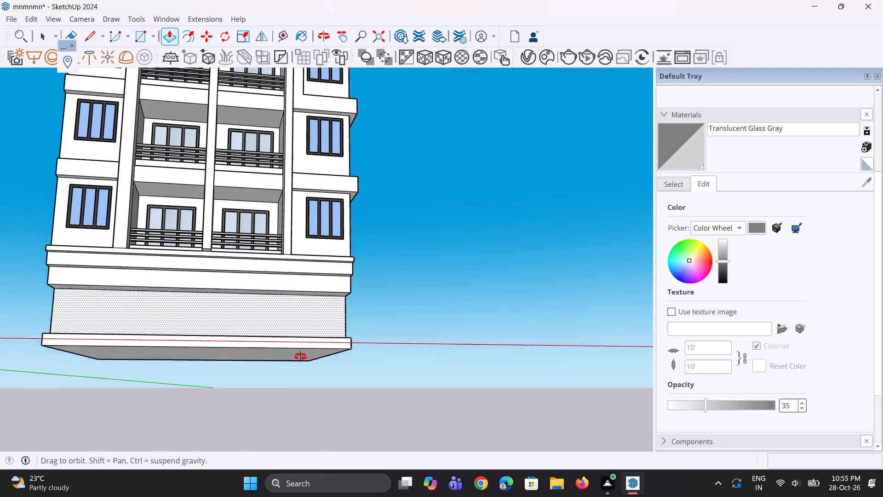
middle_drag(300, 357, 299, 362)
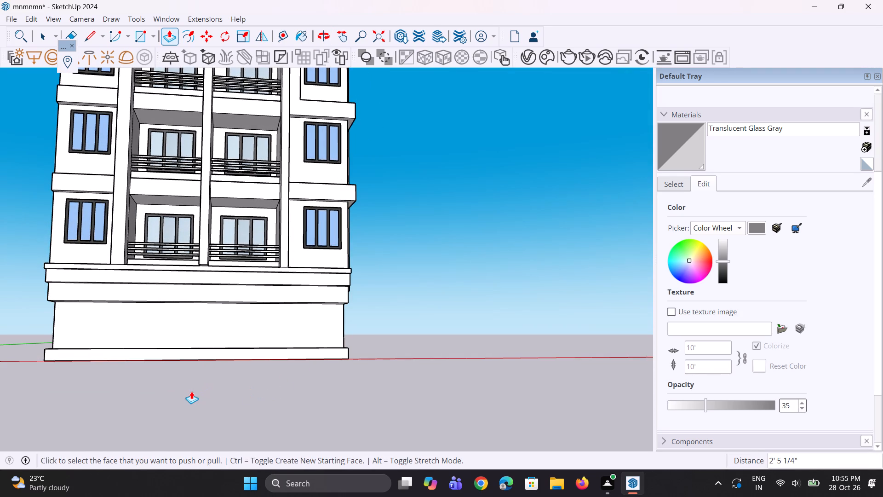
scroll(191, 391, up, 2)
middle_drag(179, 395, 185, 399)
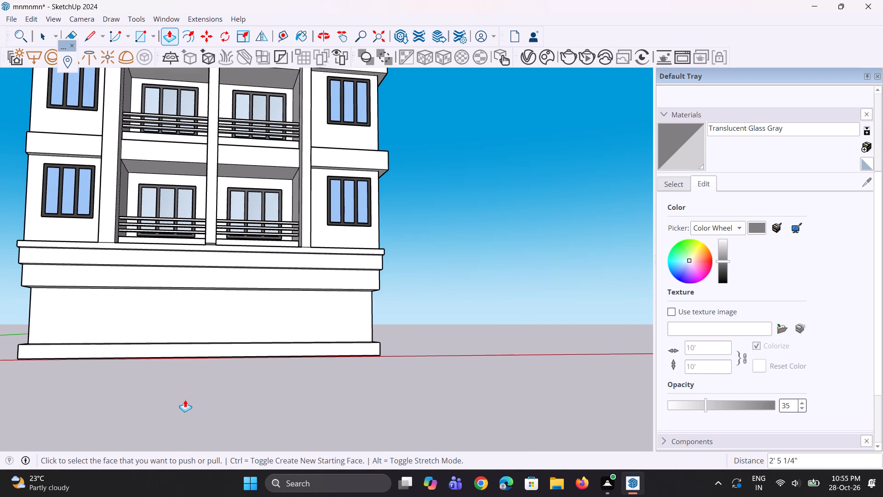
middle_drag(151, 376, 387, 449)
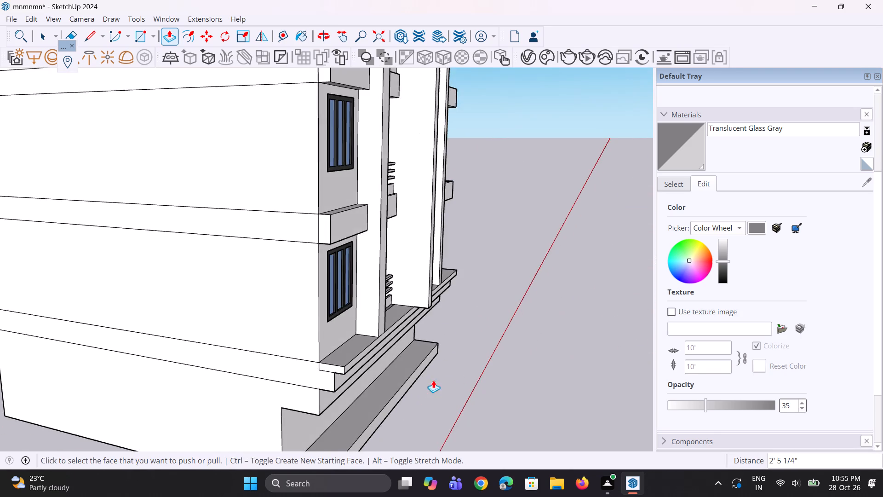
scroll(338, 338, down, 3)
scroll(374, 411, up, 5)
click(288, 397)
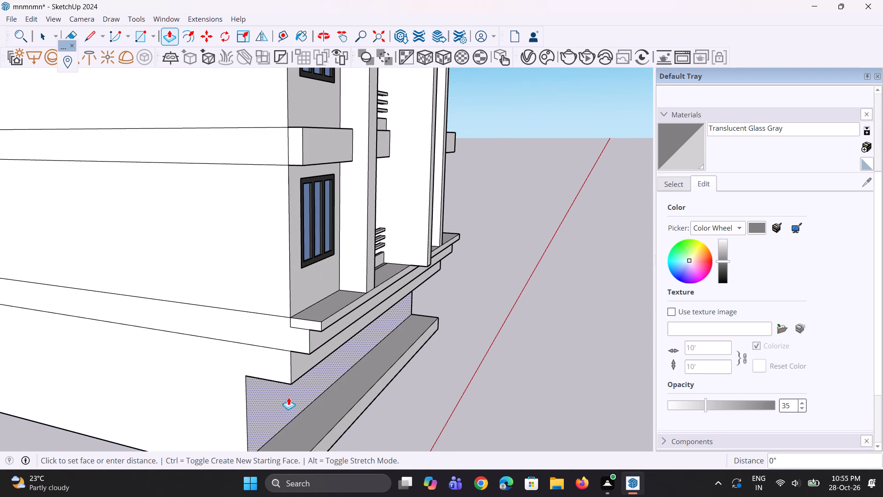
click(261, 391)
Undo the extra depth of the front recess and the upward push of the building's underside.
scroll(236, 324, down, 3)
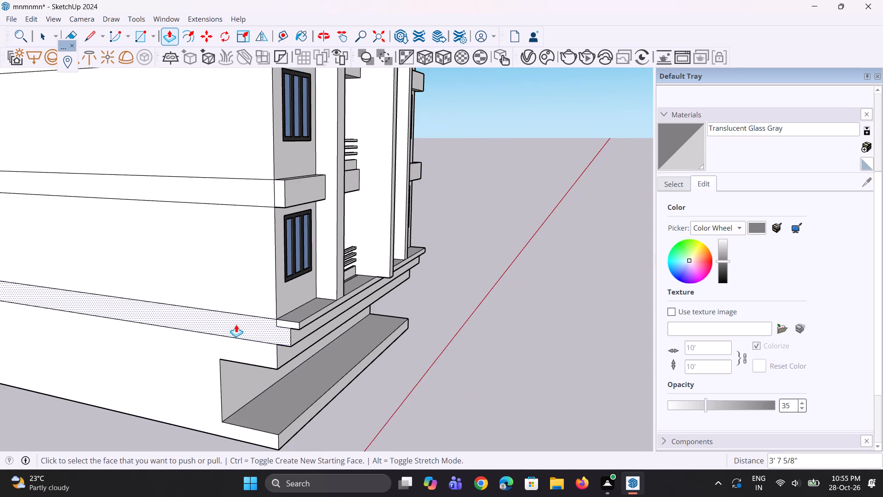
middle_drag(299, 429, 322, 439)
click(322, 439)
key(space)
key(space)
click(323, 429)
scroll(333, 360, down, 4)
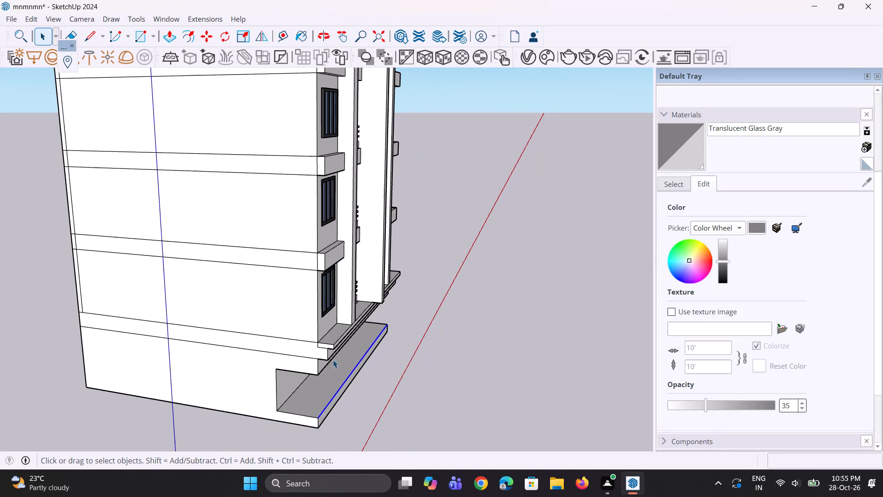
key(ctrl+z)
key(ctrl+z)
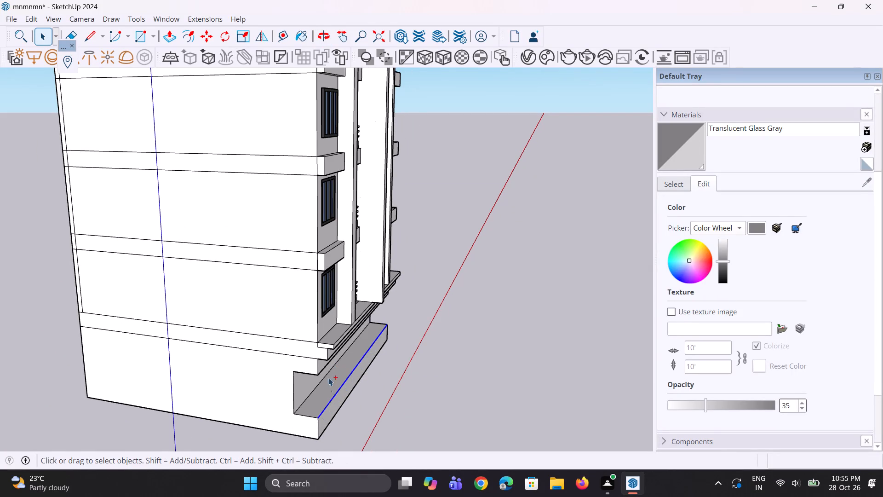
Push the building's underside up about 2' 5" to thin the base below the front recess.
ctrl+scroll(328, 399, up, 1)
middle_drag(331, 409, 329, 310)
scroll(331, 409, up, 3)
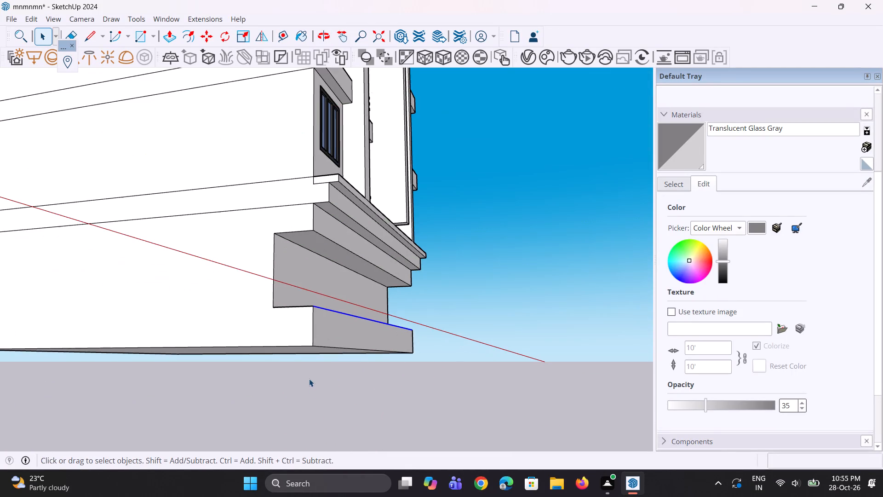
scroll(308, 368, up, 2)
key(p)
click(309, 345)
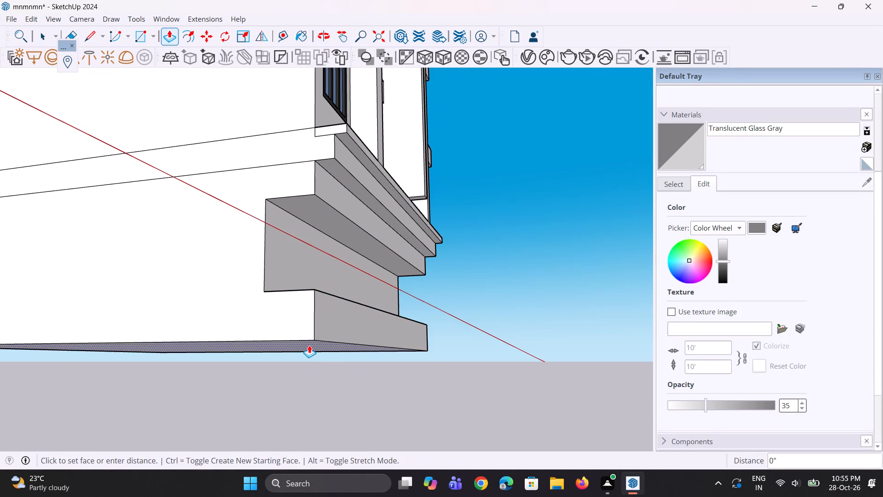
click(311, 323)
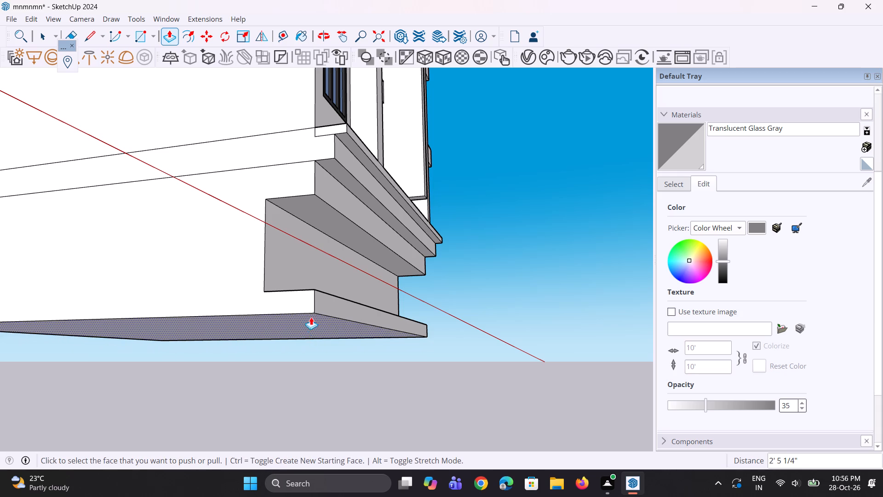
Push the recessed front wall above the plinth about 5' 5" further inward.
click(281, 238)
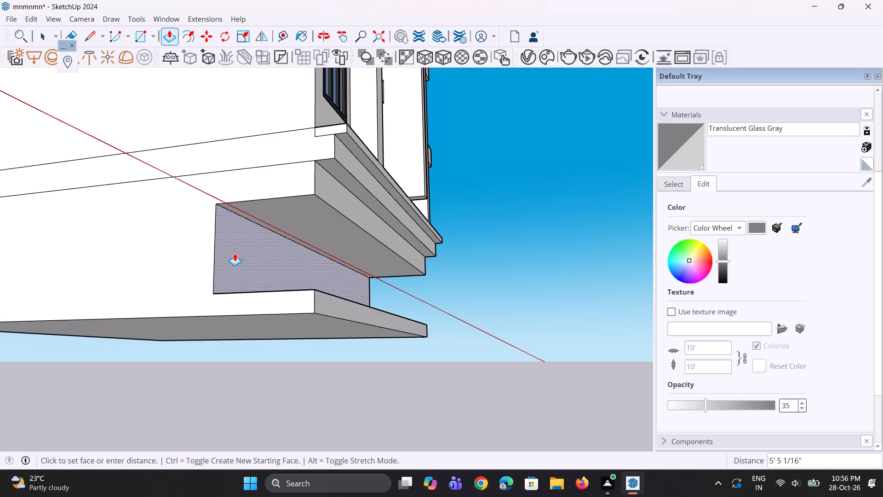
click(234, 253)
Copy the plinth's top front edge about 9" inward to outline a narrow strip along its front.
middle_drag(269, 236, 277, 314)
scroll(287, 302, down, 4)
scroll(342, 381, up, 1)
middle_drag(341, 382, 339, 380)
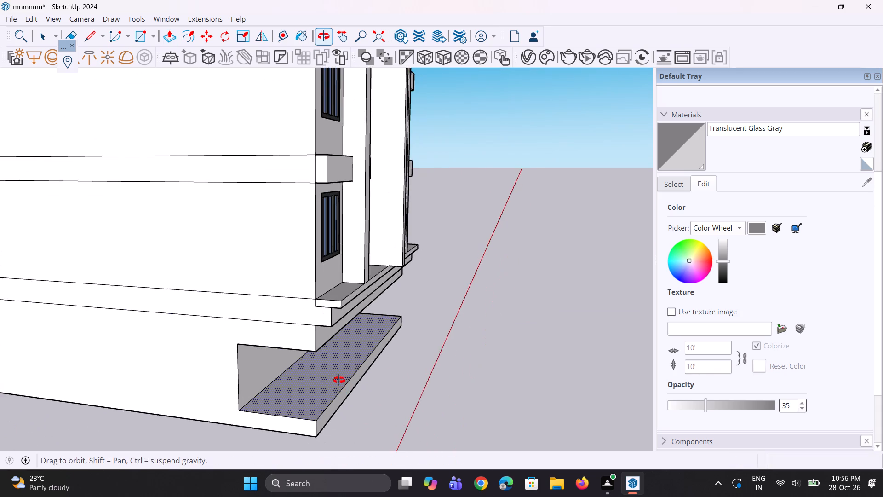
middle_drag(339, 380, 337, 366)
key(space)
key(space)
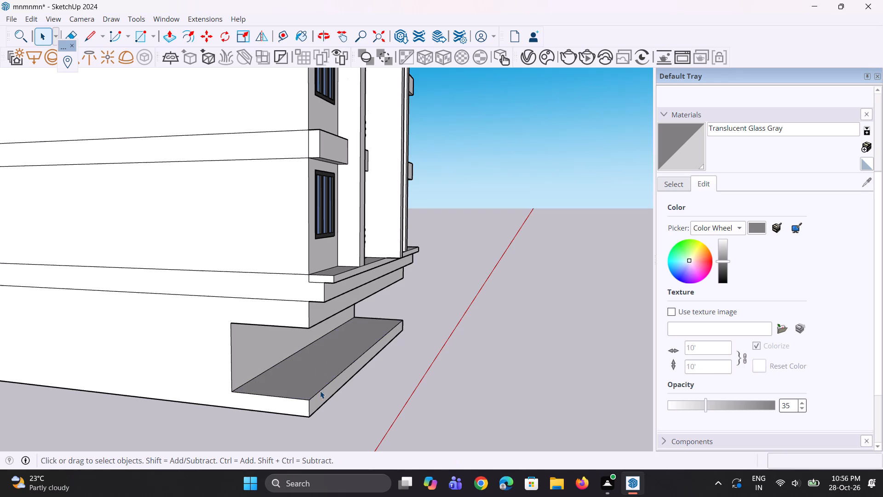
click(320, 391)
scroll(349, 300, down, 3)
middle_drag(326, 387, 350, 409)
scroll(343, 400, up, 7)
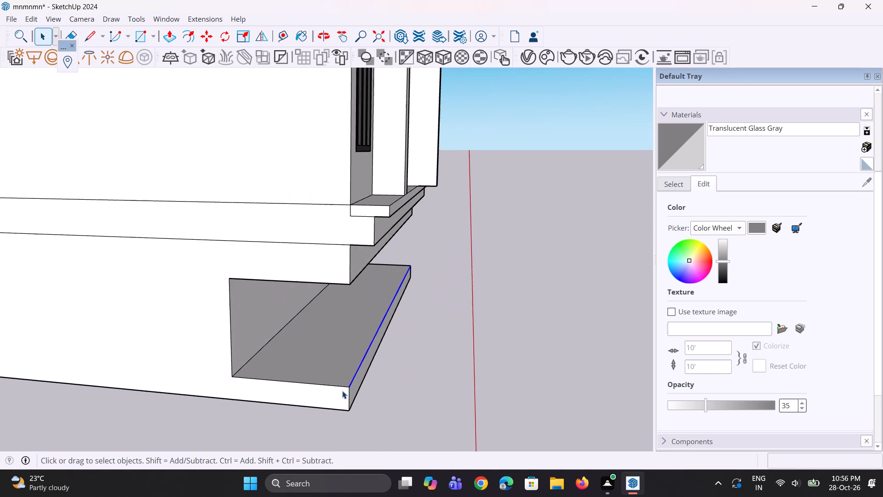
key(m)
scroll(342, 391, up, 7)
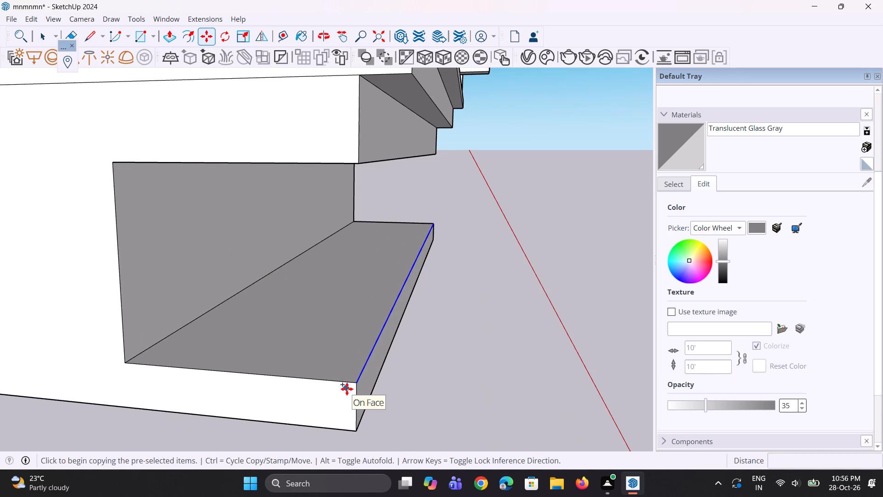
click(357, 382)
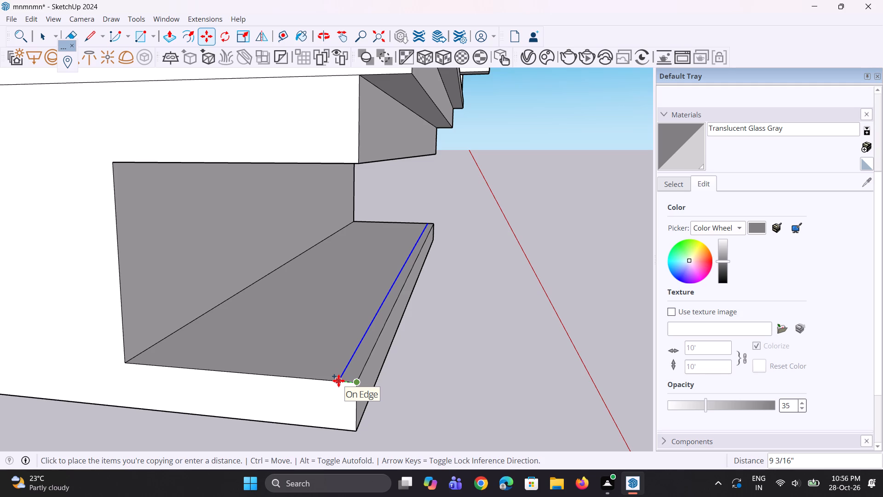
click(338, 381)
Copy the short end edge of the narrow plinth strip about 14' 6" along the front as a divider.
middle_drag(338, 381, 199, 395)
scroll(158, 373, down, 5)
middle_drag(241, 368, 188, 375)
scroll(273, 344, up, 2)
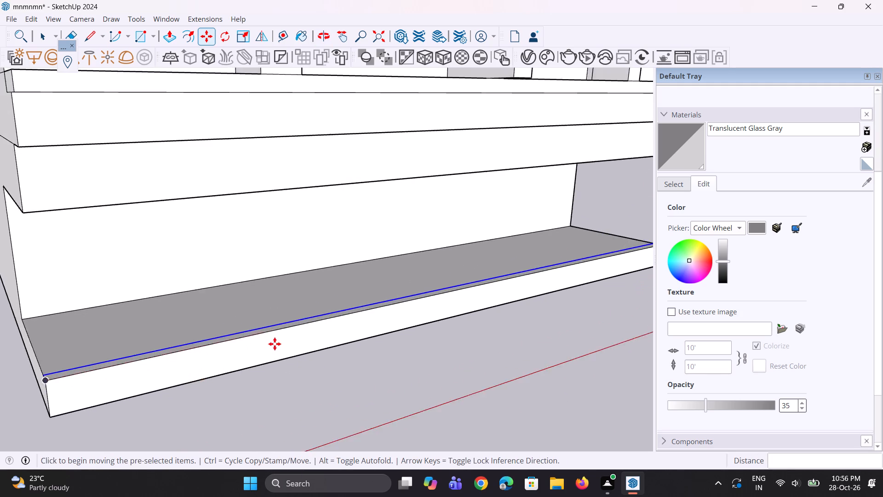
scroll(275, 344, up, 4)
middle_drag(276, 344, 271, 369)
key(space)
key(space)
scroll(271, 341, down, 9)
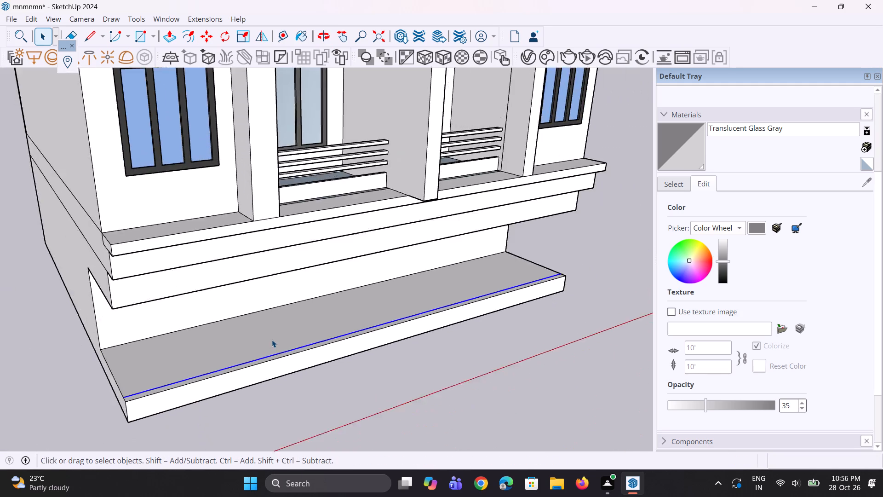
scroll(272, 340, down, 1)
middle_drag(252, 350, 234, 358)
scroll(176, 371, up, 8)
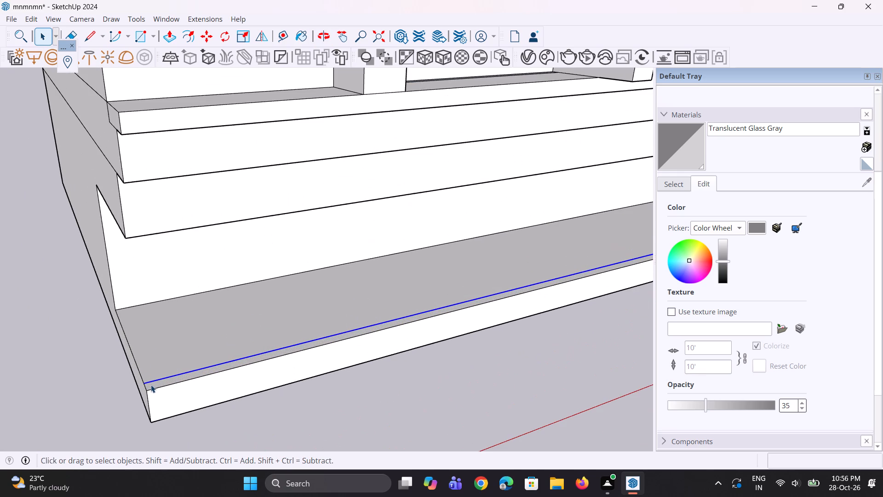
click(145, 387)
scroll(150, 368, down, 8)
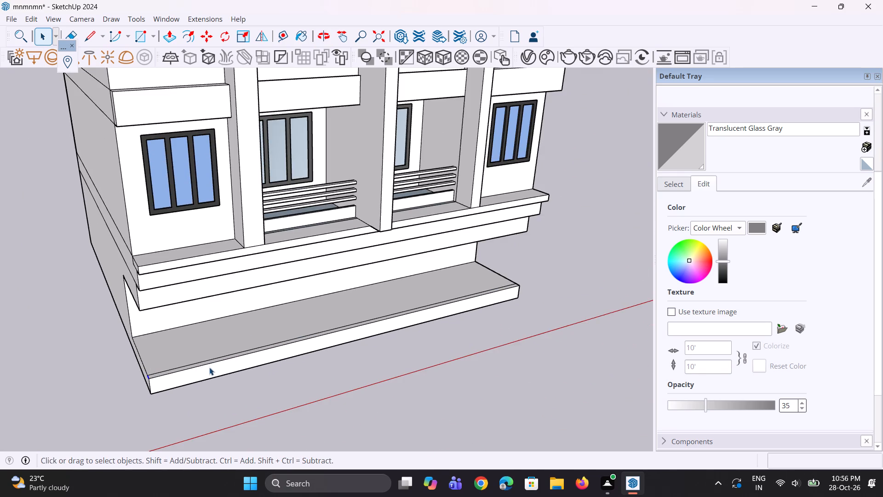
middle_drag(209, 367, 189, 385)
scroll(189, 385, up, 1)
key(m)
scroll(177, 389, up, 3)
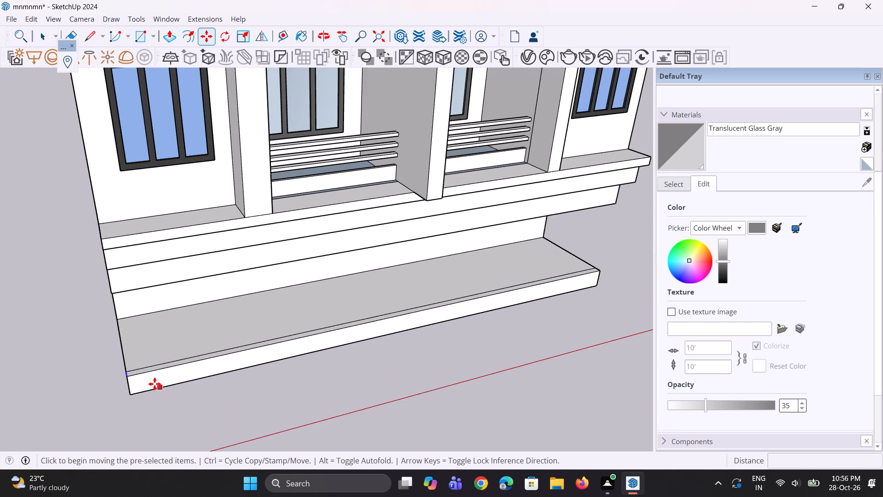
scroll(155, 384, up, 1)
click(121, 376)
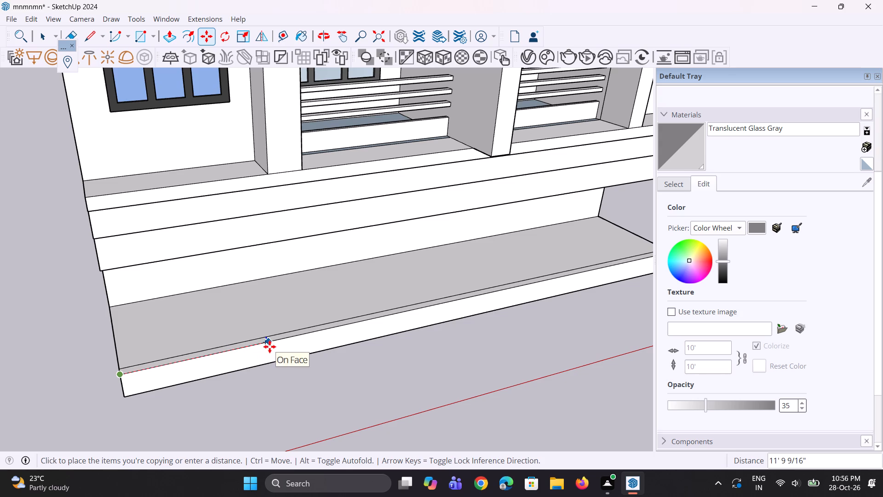
click(300, 336)
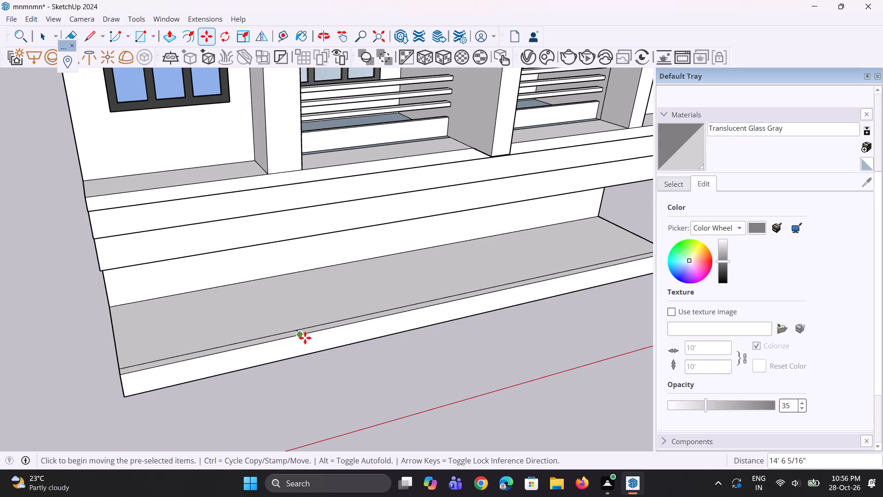
Move the copied divider about 1' 10" further along the plinth's front edge.
scroll(305, 338, down, 4)
middle_drag(314, 348, 283, 352)
scroll(286, 347, up, 7)
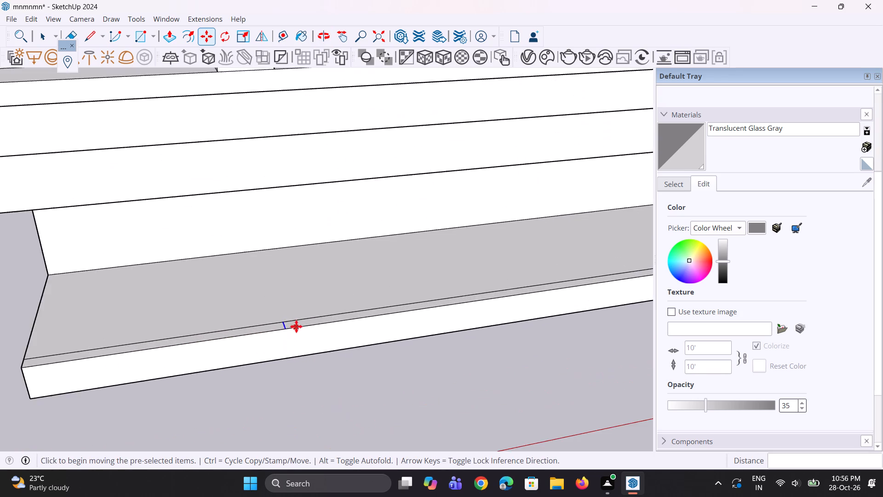
scroll(296, 326, up, 4)
click(284, 328)
click(328, 324)
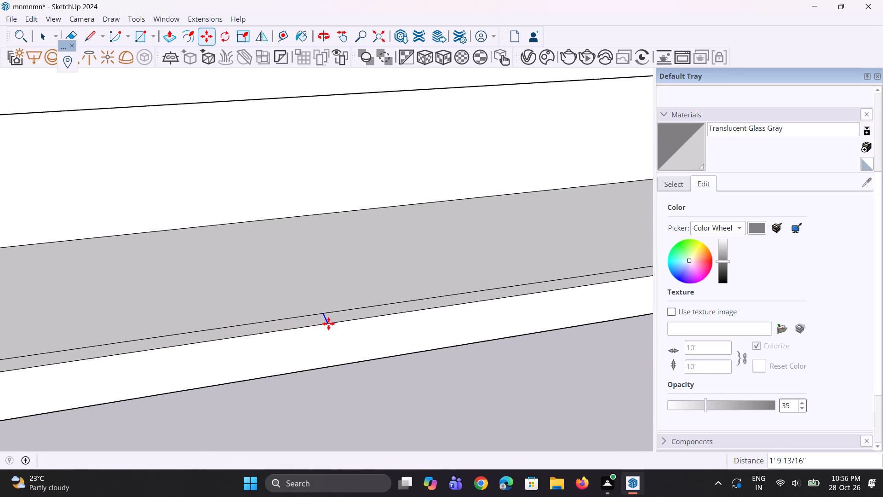
Copy the divider 7' further along the plinth's front edge to mark a second division of the strip.
key(m)
scroll(282, 325, down, 10)
middle_drag(353, 335, 344, 376)
scroll(331, 354, up, 4)
scroll(295, 323, up, 8)
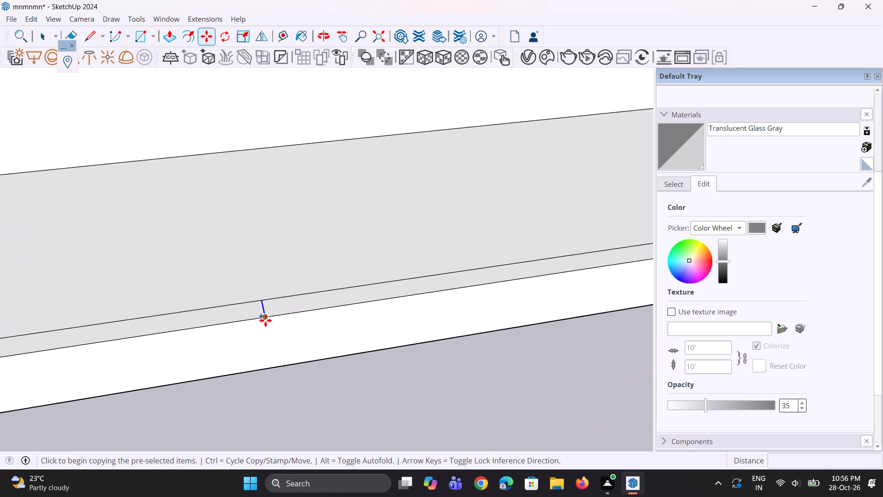
click(265, 320)
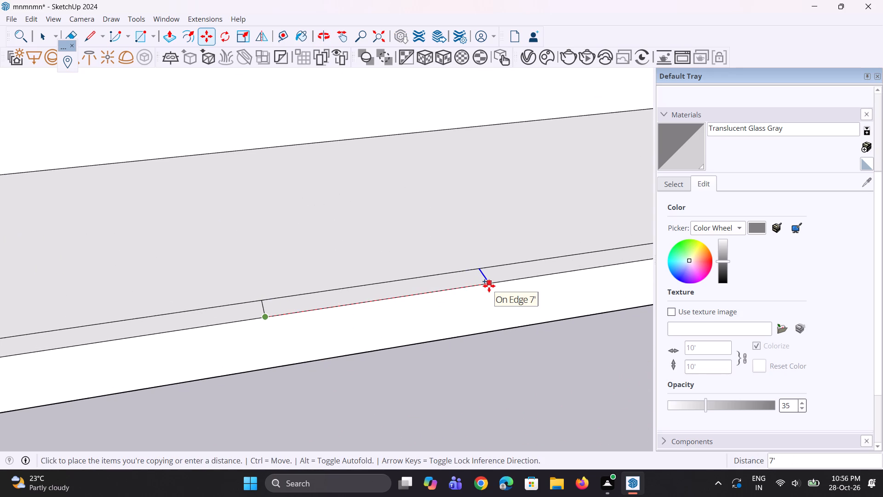
click(489, 286)
Move the second divider about 3' further along the plinth's front edge to lengthen the section between the dividers.
scroll(369, 339, down, 10)
middle_drag(435, 360, 402, 360)
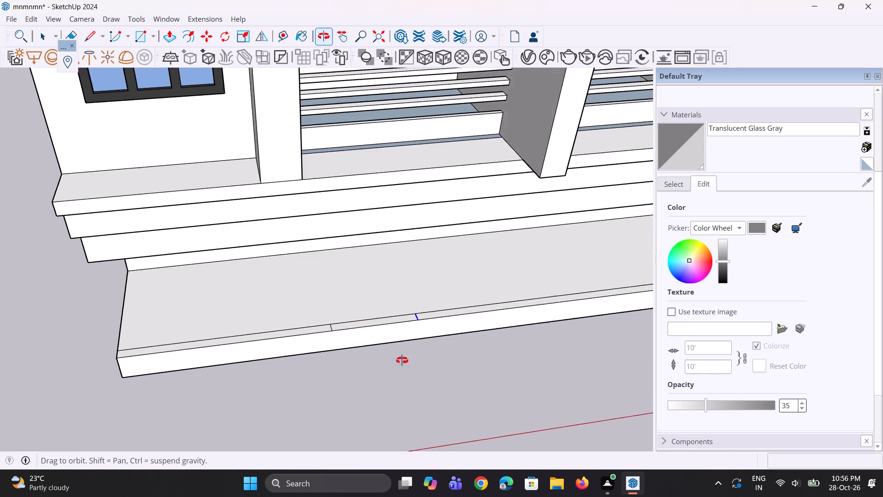
middle_drag(402, 360, 424, 355)
scroll(439, 329, up, 6)
click(418, 320)
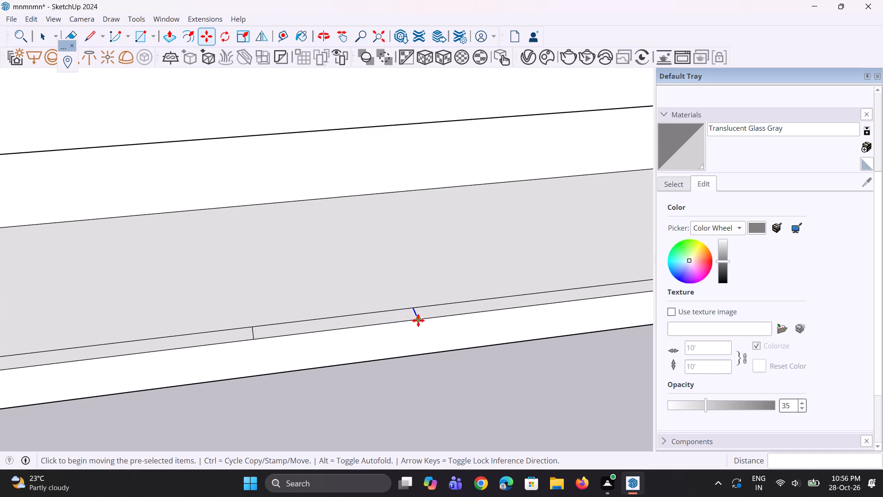
click(493, 312)
Copy the strip section between the two dividers about 14' 6" along the plinth's front edge, leaving a short section between them.
scroll(326, 359, down, 5)
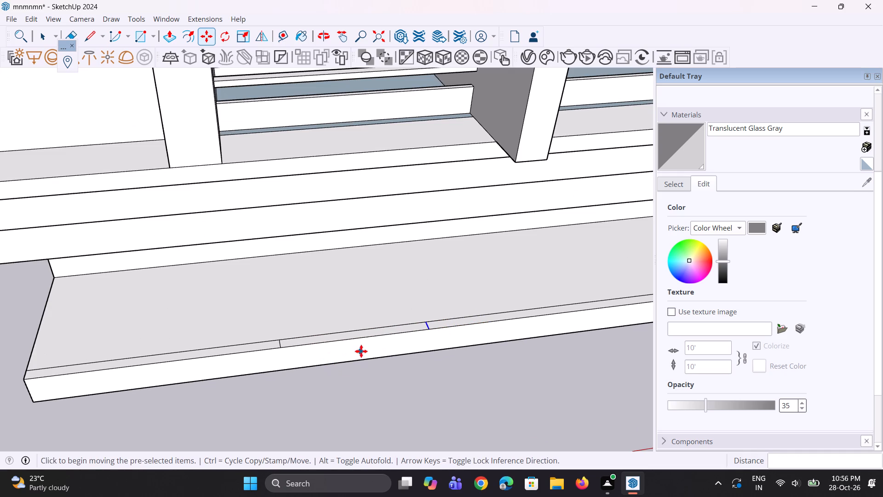
key(space)
key(space)
click(361, 335)
middle_drag(353, 350, 353, 364)
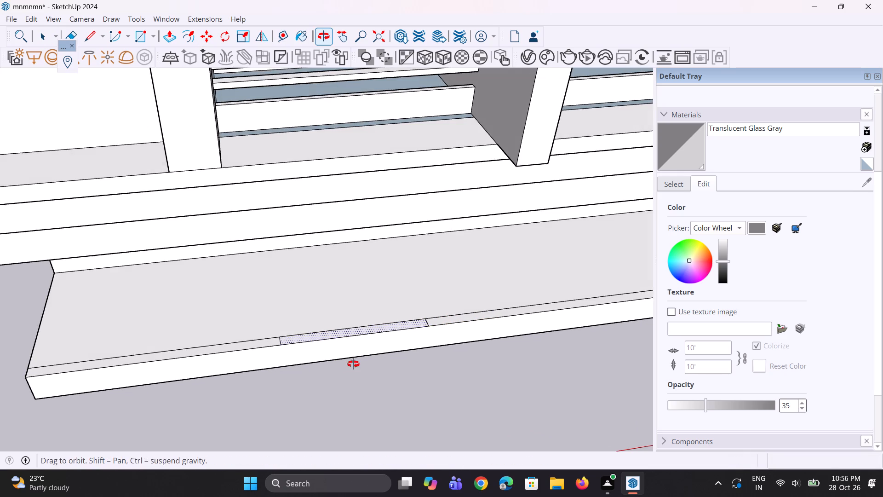
middle_drag(353, 364, 353, 365)
key(m)
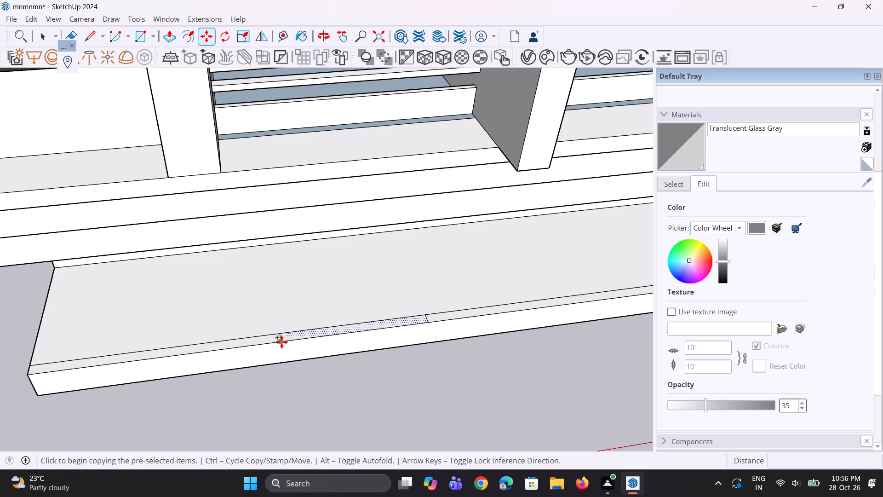
click(281, 342)
scroll(320, 343, down, 4)
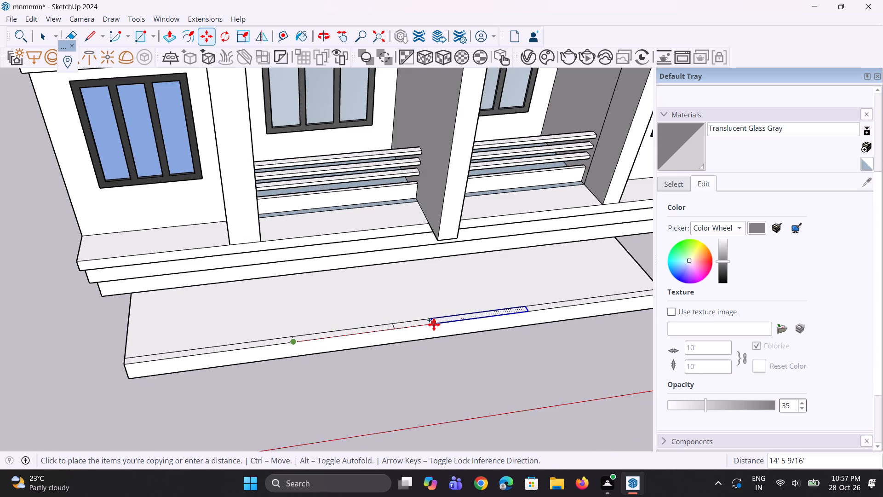
click(434, 324)
Pull the end section of the narrow strip, before the first divider, up about 3' 10" as a low front wall.
scroll(362, 355, down, 4)
middle_drag(364, 354, 362, 324)
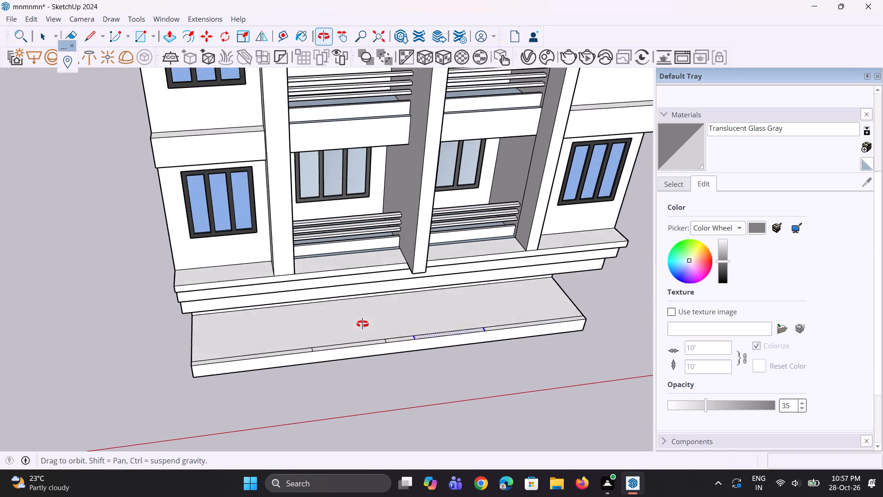
middle_drag(362, 324, 359, 317)
scroll(356, 385, up, 2)
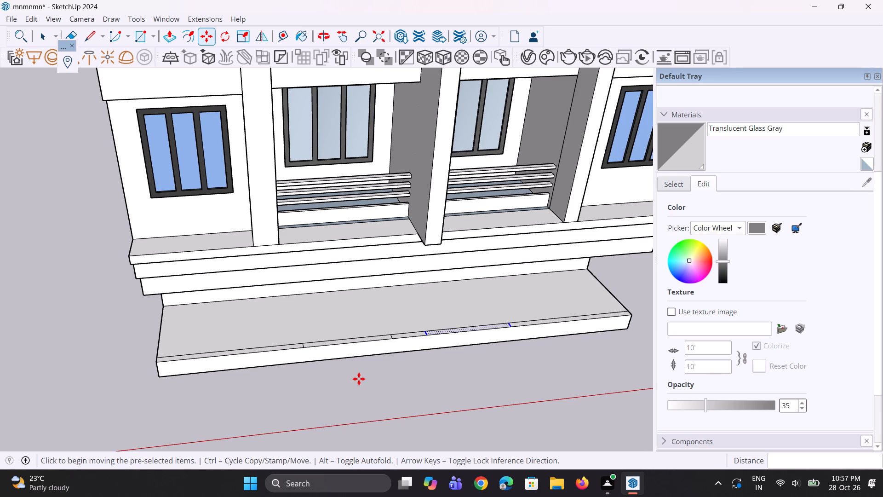
scroll(376, 365, up, 1)
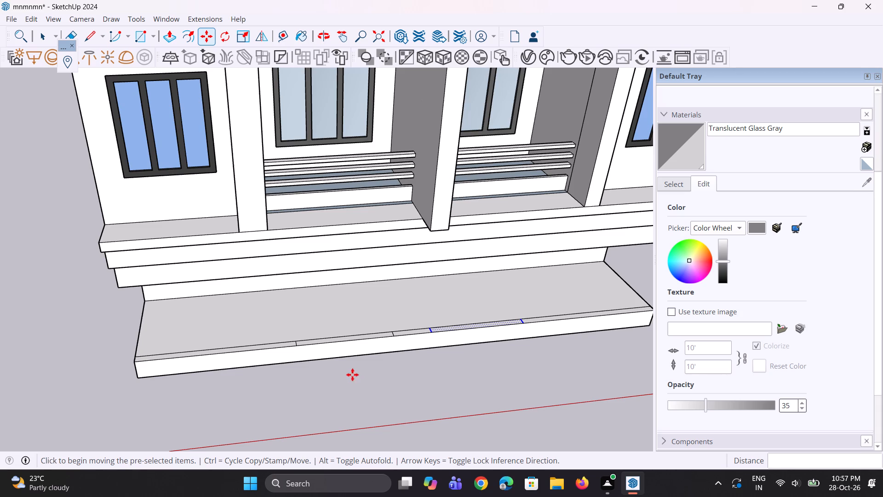
scroll(235, 411, down, 2)
middle_drag(299, 411, 309, 430)
scroll(259, 409, up, 3)
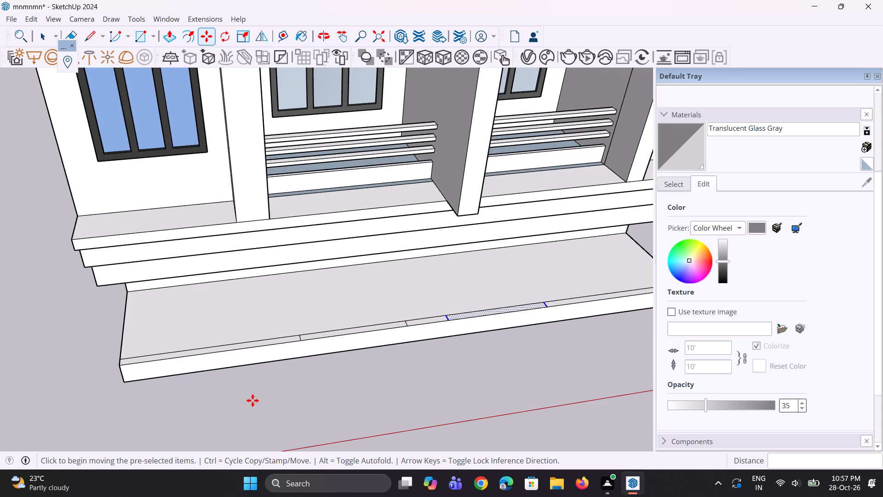
scroll(292, 348, up, 5)
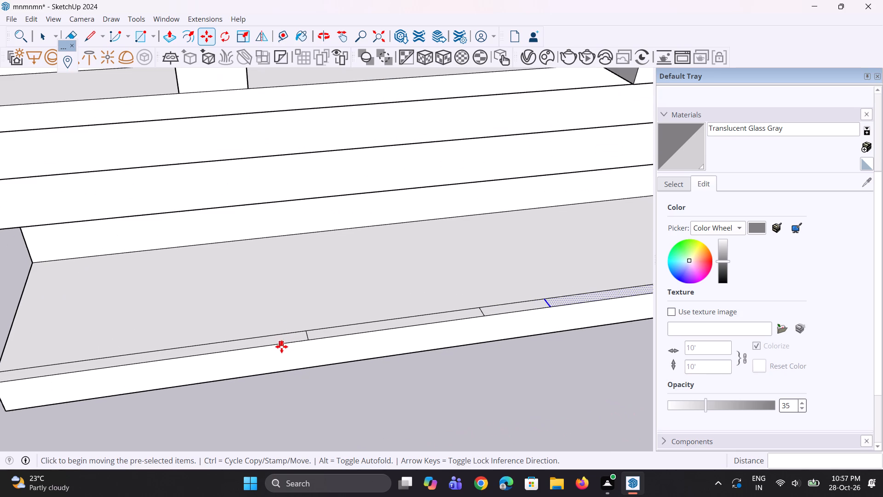
key(space)
scroll(286, 341, up, 1)
key(p)
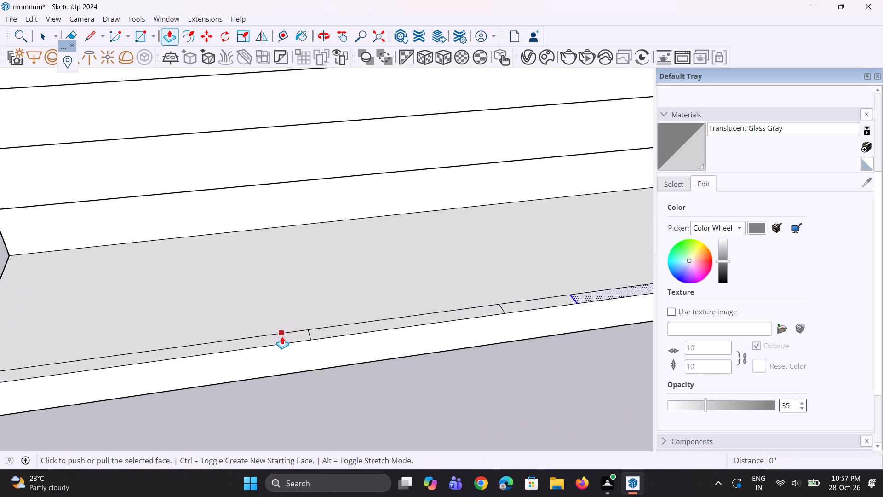
scroll(282, 336, up, 3)
key(space)
click(281, 337)
scroll(281, 337, up, 3)
key(p)
click(281, 337)
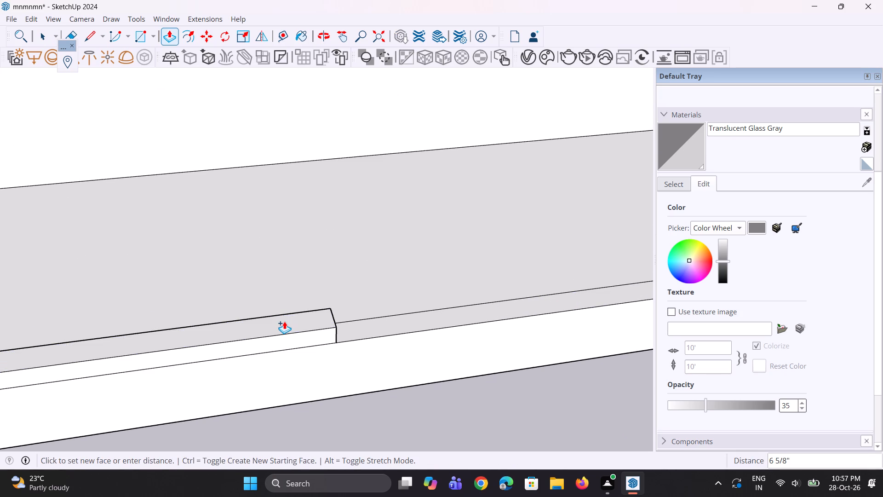
scroll(284, 321, down, 3)
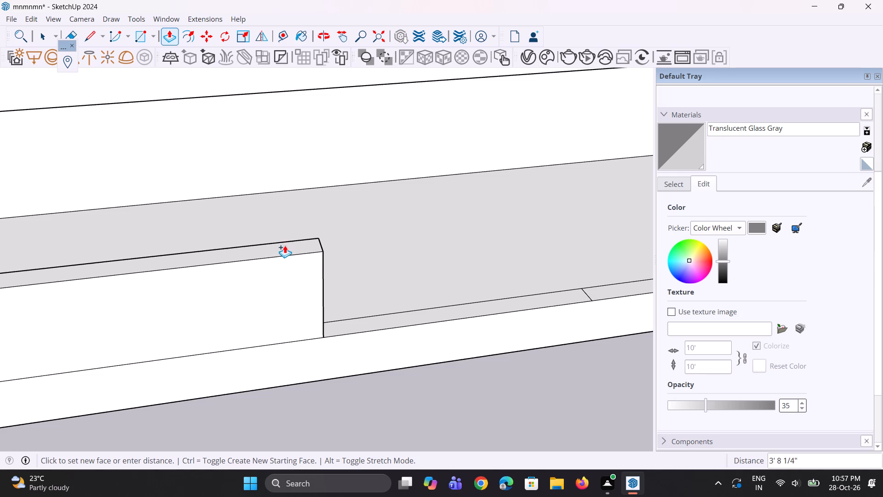
click(286, 243)
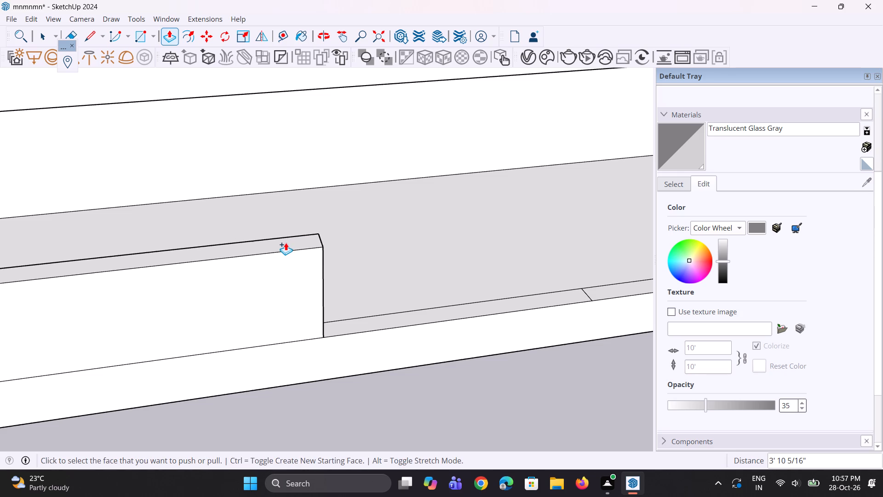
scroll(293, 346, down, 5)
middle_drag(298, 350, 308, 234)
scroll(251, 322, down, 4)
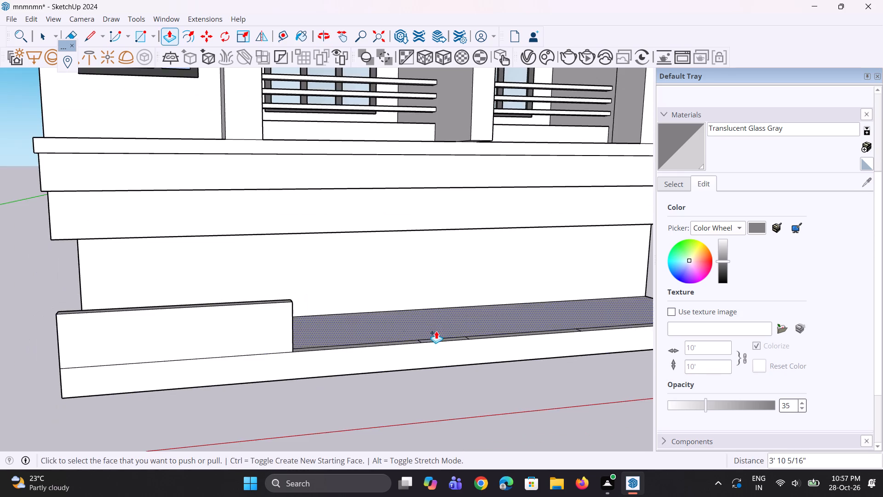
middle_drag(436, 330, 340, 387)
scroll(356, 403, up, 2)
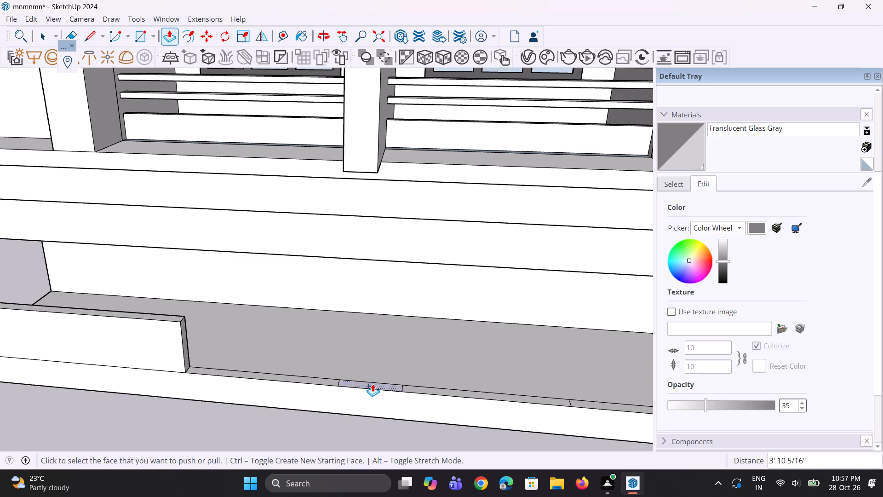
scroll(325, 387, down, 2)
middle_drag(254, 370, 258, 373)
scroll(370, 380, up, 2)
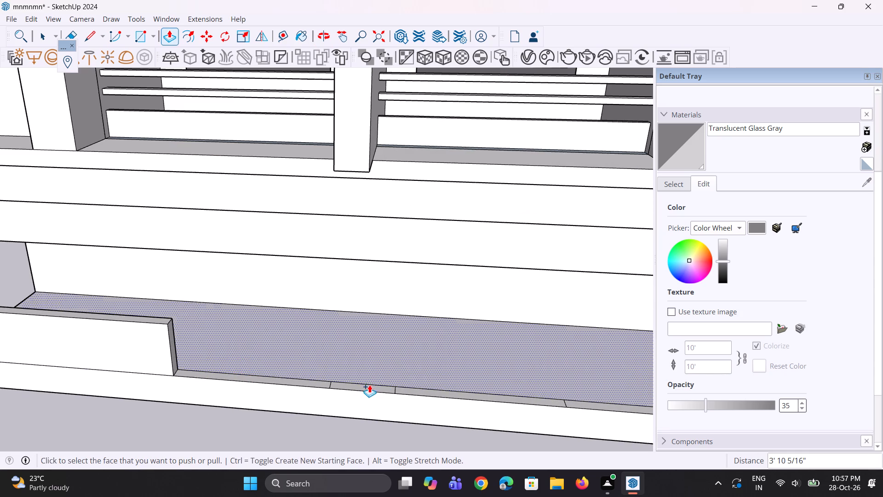
Pull the strip's short middle section and far end section up to the same height as the first low front wall.
double_click(366, 386)
scroll(262, 364, down, 5)
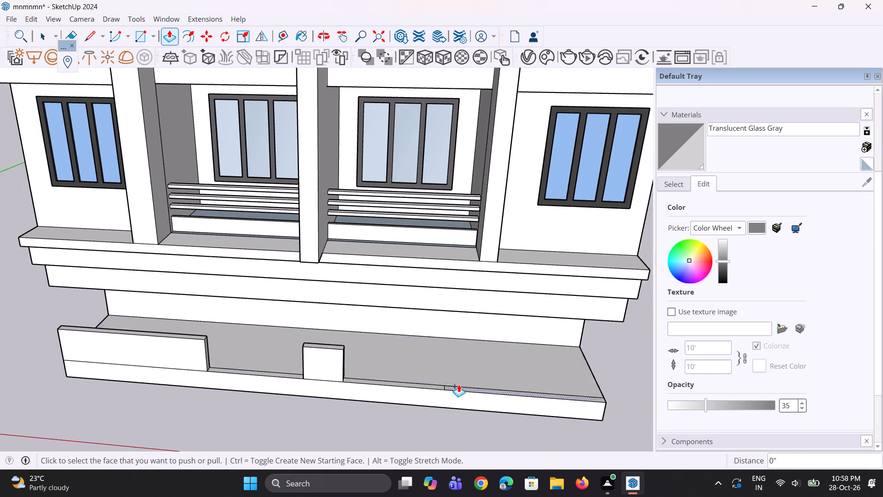
scroll(460, 384, up, 1)
double_click(464, 388)
middle_drag(407, 395, 435, 384)
scroll(430, 384, down, 2)
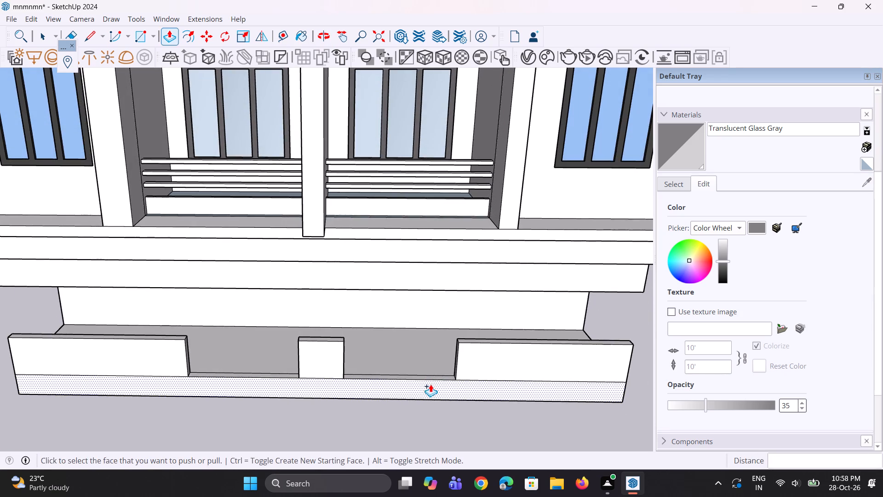
scroll(430, 384, down, 2)
scroll(445, 387, up, 1)
middle_drag(445, 387, 445, 349)
Copy the top front edge of the far end wall 3" down its face to mark a narrow band.
key(space)
key(space)
scroll(500, 361, up, 2)
key(space)
scroll(484, 352, up, 2)
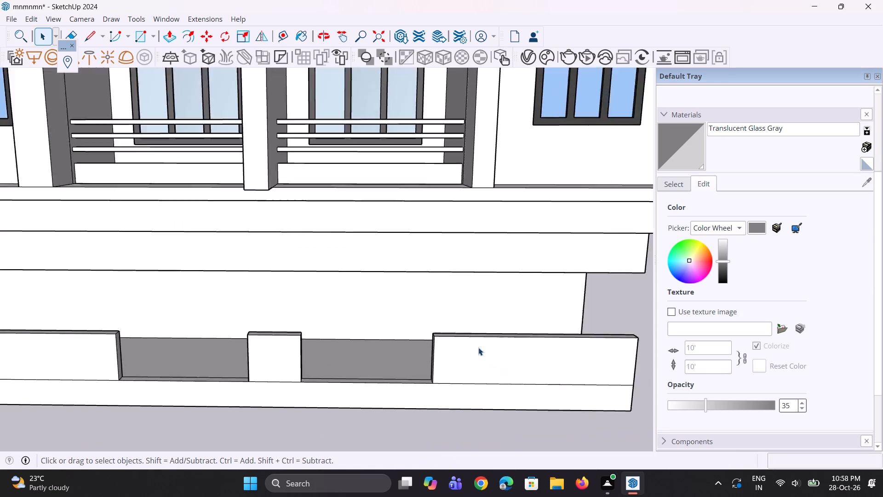
click(455, 337)
scroll(429, 345, up, 2)
middle_drag(429, 345, 428, 337)
scroll(429, 332, up, 2)
key(m)
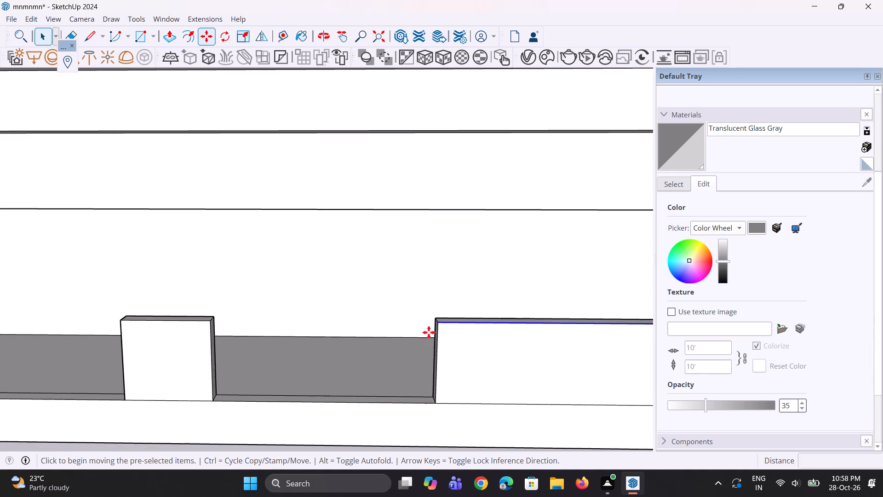
scroll(430, 332, up, 5)
click(448, 315)
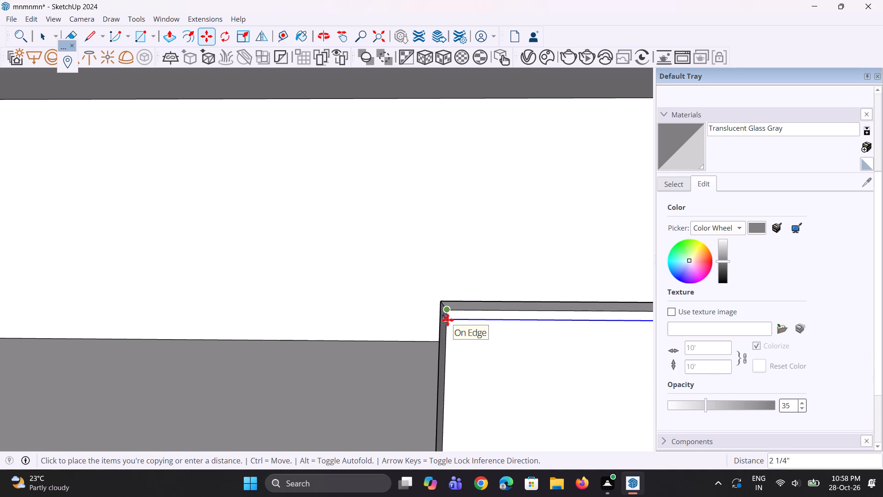
text(3")
key(Return)
key(space)
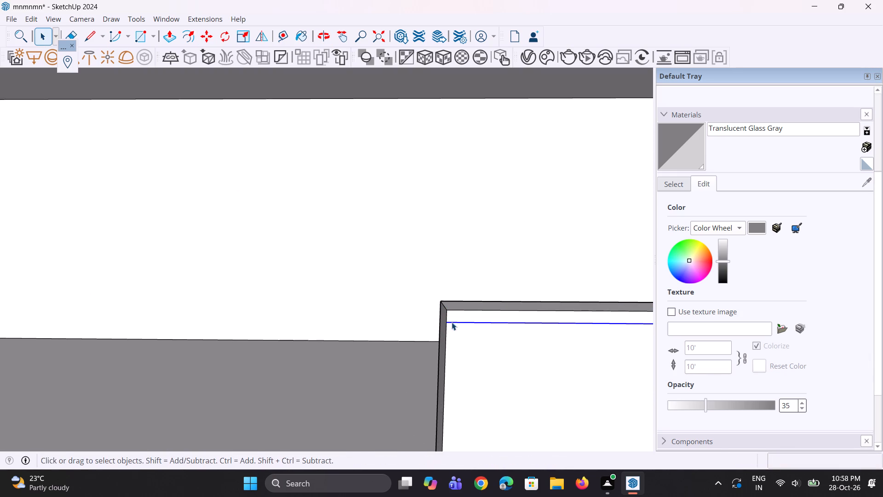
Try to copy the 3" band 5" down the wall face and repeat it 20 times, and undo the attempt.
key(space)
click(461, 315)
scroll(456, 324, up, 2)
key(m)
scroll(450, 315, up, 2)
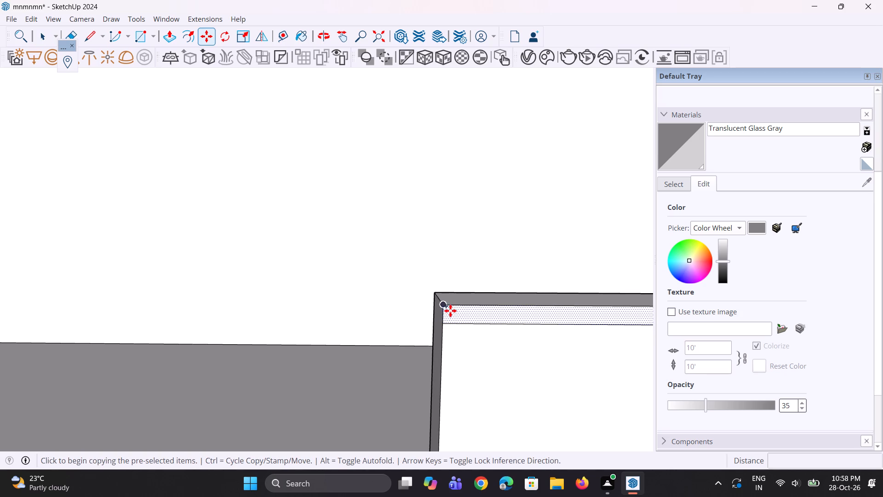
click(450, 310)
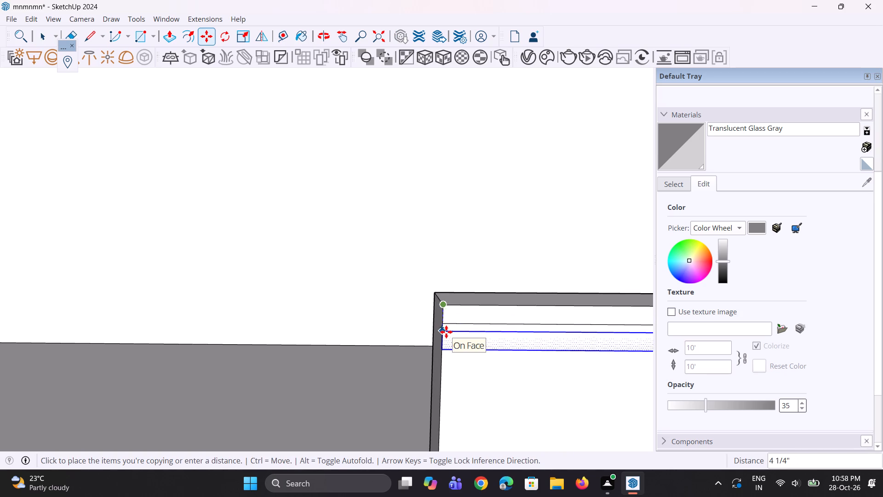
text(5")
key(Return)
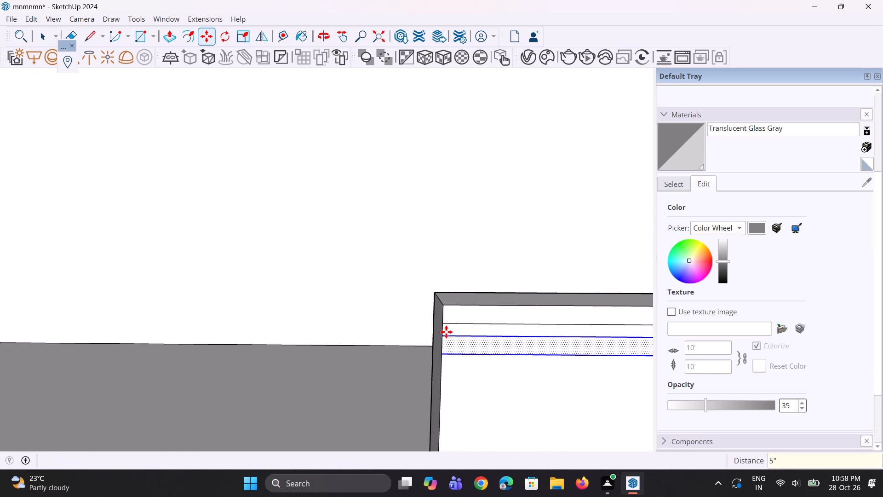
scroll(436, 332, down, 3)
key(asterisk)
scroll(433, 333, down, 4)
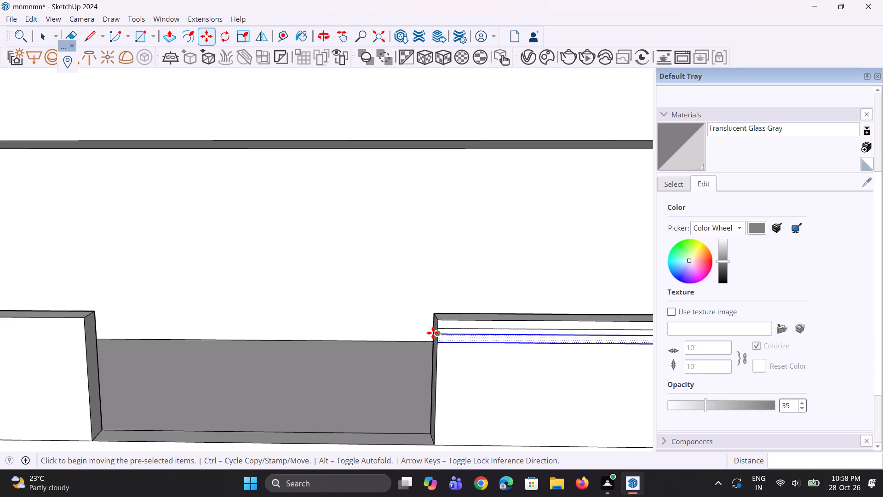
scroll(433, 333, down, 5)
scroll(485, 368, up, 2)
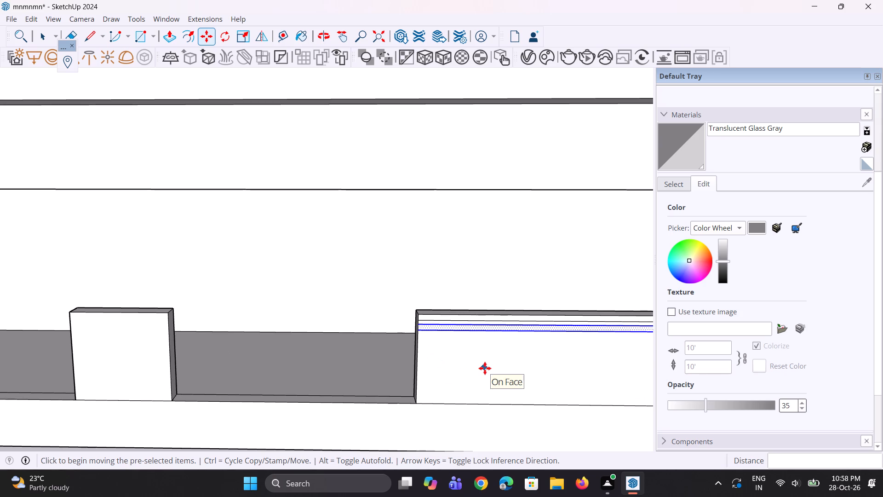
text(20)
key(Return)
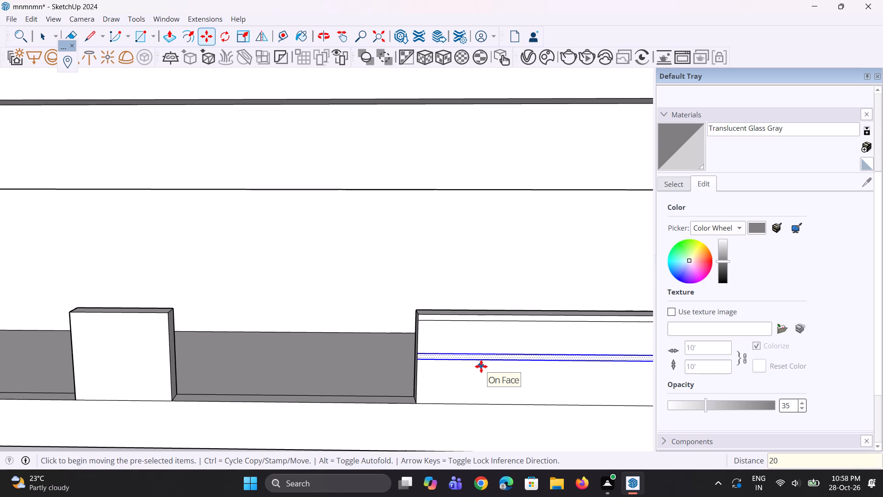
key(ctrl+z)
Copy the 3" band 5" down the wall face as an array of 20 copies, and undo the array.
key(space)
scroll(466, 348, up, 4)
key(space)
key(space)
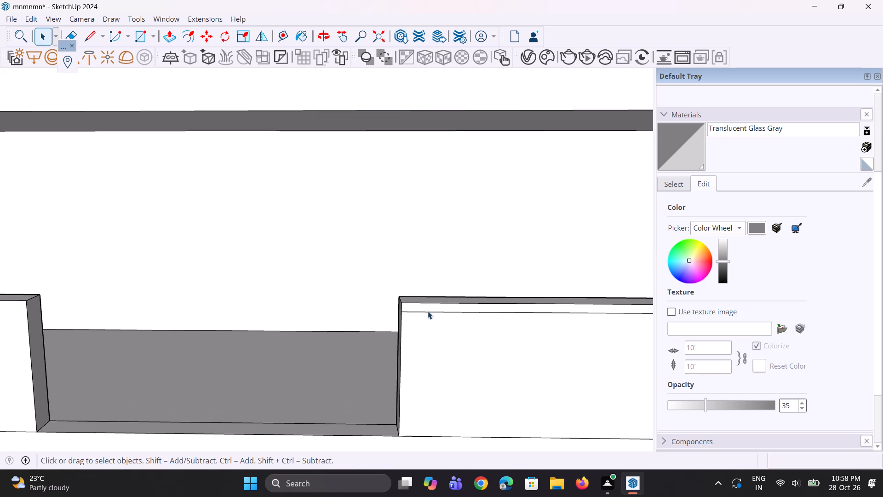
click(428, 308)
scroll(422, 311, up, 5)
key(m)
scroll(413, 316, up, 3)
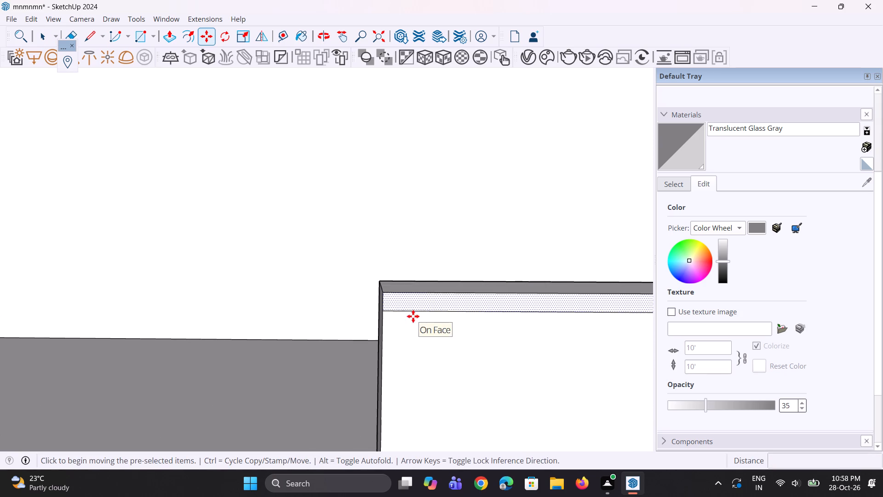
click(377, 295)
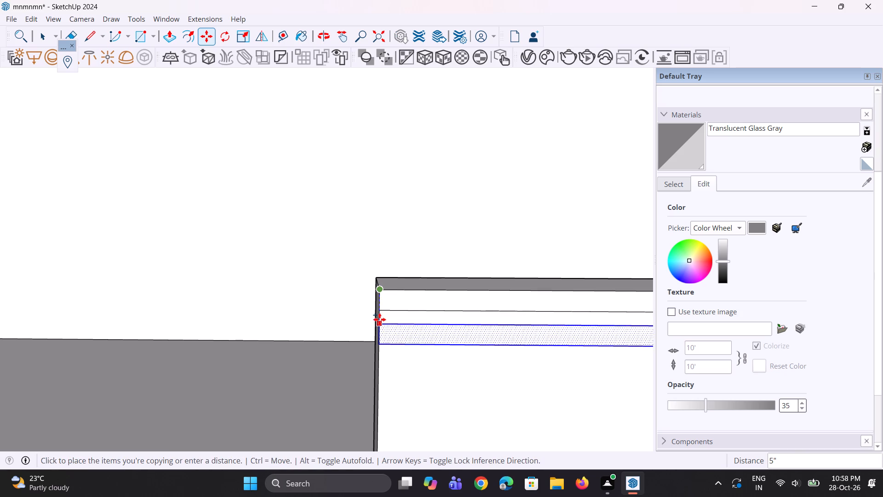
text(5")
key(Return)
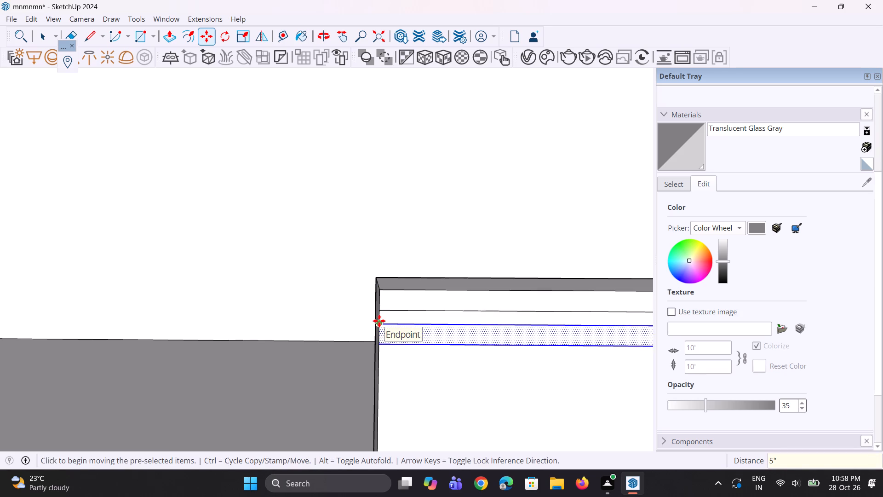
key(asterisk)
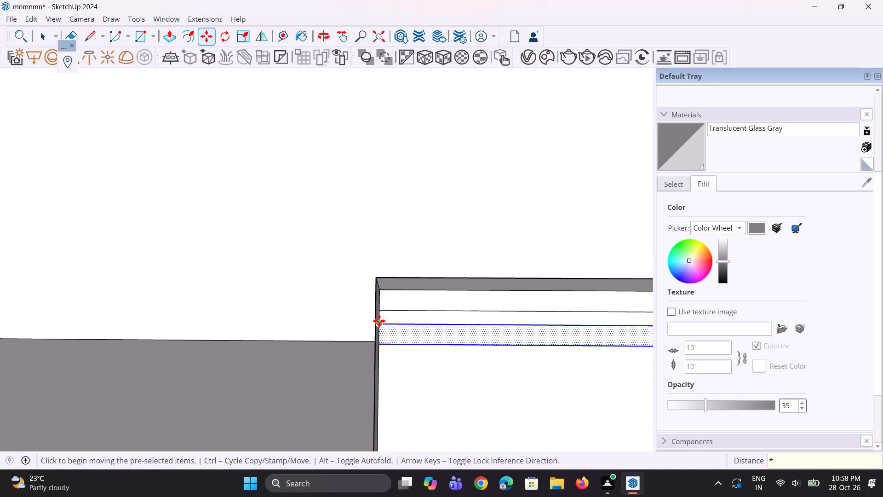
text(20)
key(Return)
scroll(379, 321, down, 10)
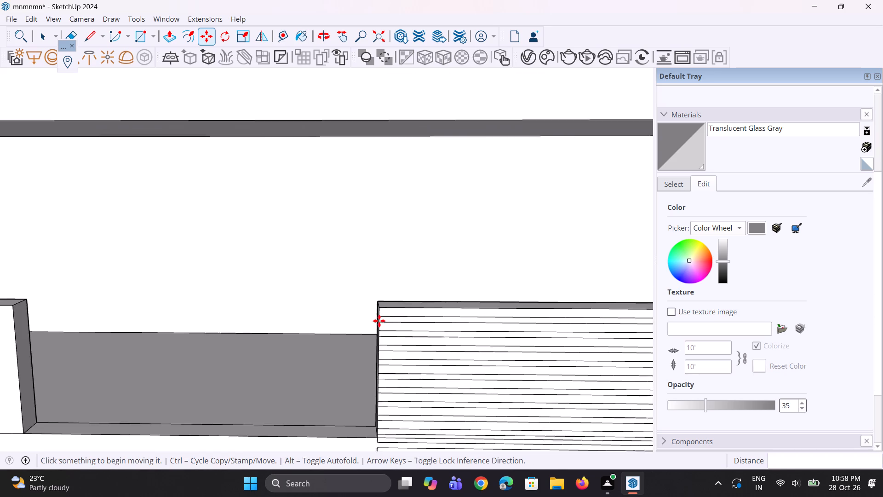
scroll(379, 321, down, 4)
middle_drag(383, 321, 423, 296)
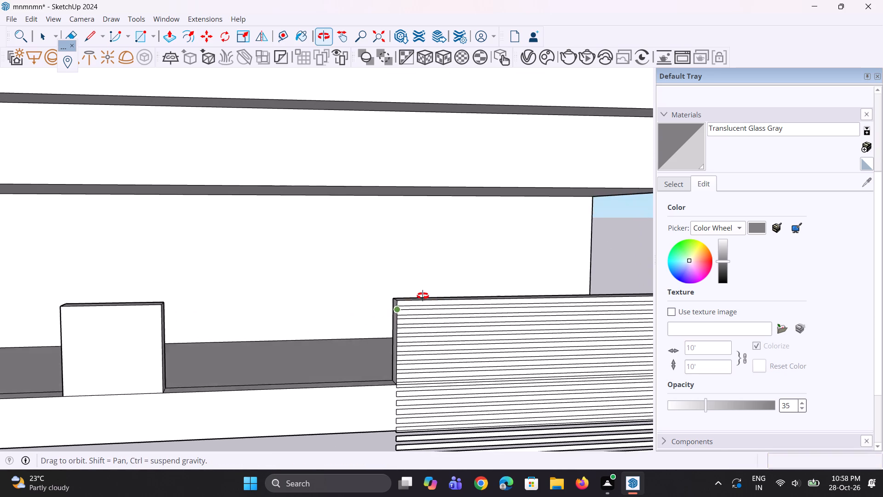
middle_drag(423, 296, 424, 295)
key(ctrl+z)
Copy the 3" band 5" down the far end wall's face and array it as 10 copies.
key(space)
key(space)
scroll(430, 290, up, 3)
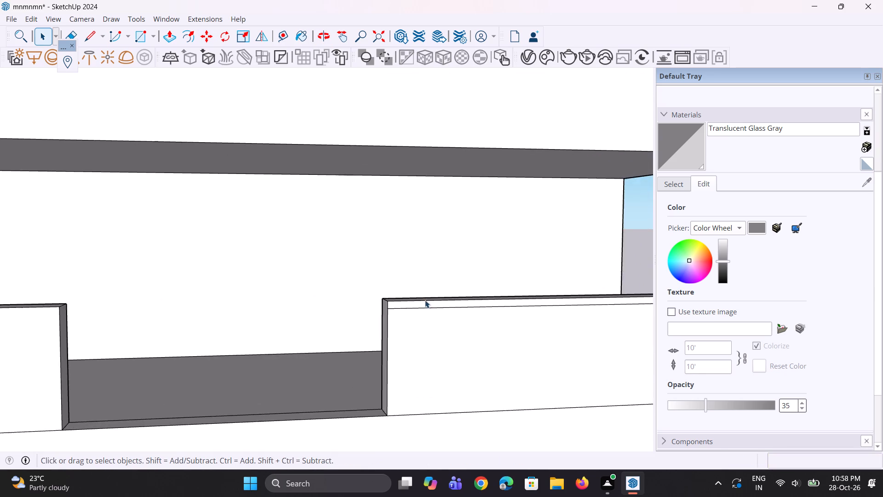
scroll(425, 300, up, 2)
click(422, 308)
scroll(390, 308, up, 5)
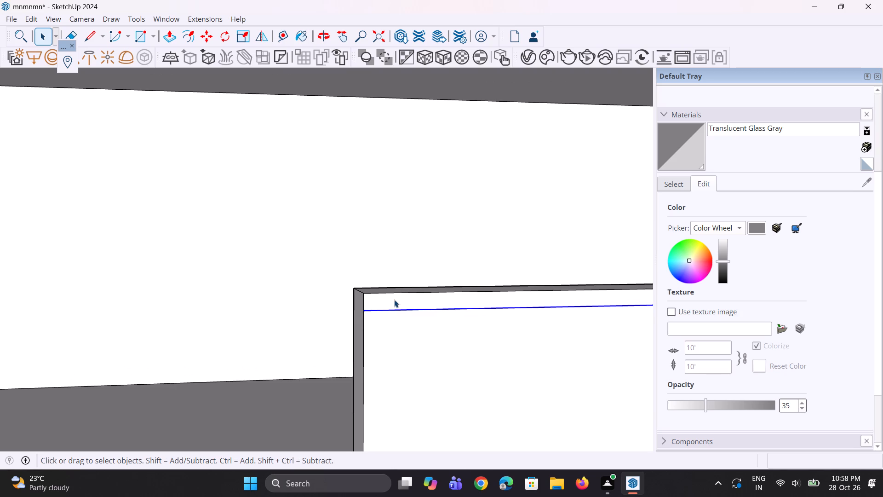
click(394, 300)
scroll(383, 307, up, 2)
key(m)
scroll(383, 307, up, 3)
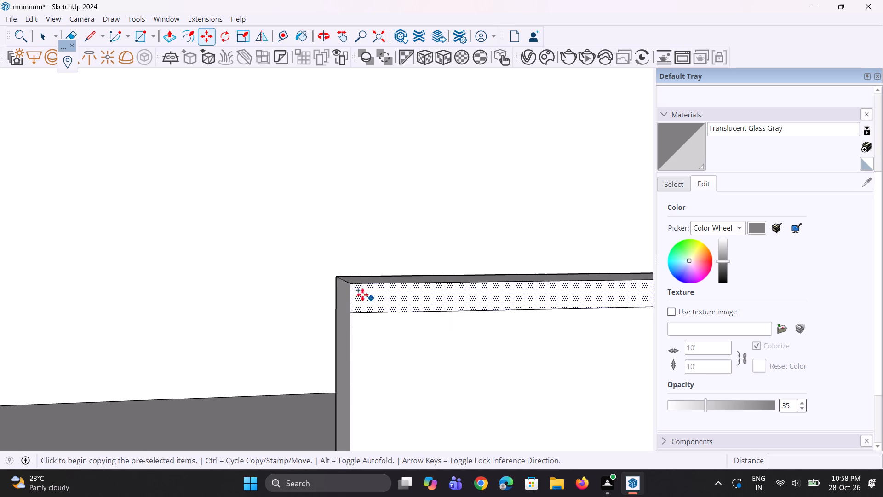
click(353, 288)
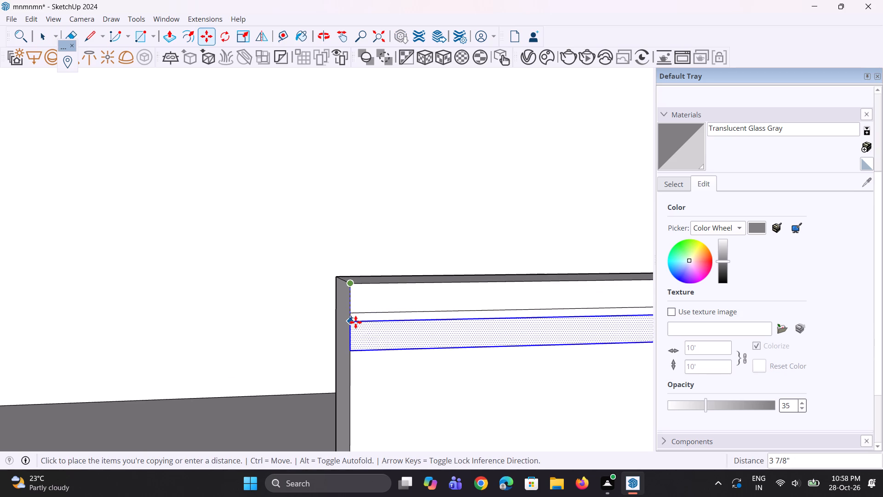
text(5")
key(Return)
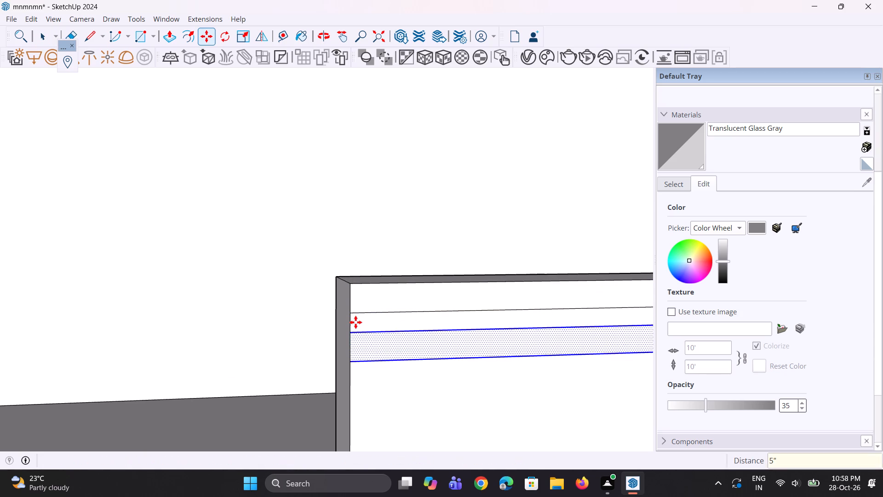
text(*10)
key(Return)
scroll(359, 321, down, 11)
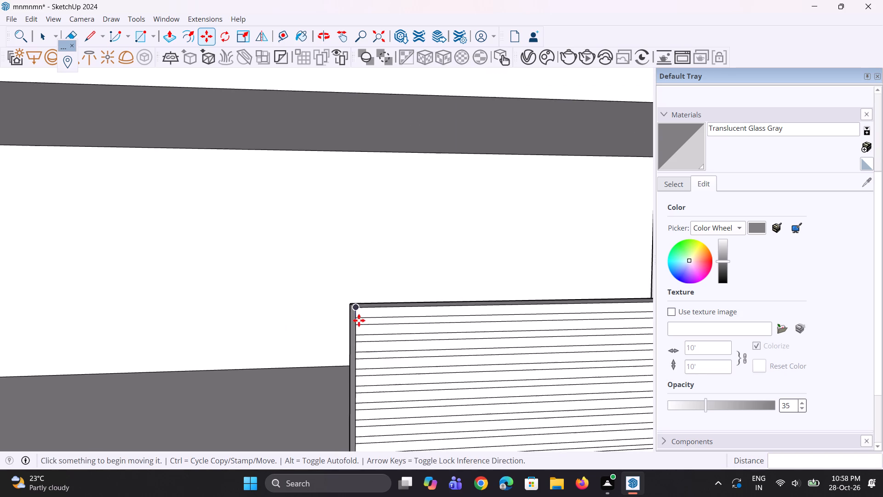
scroll(359, 320, down, 5)
middle_drag(359, 320, 373, 324)
scroll(361, 410, up, 3)
Push the uppermost narrow gap between the bands 9 3/16" through the wall's full thickness to open a slot.
key(space)
key(space)
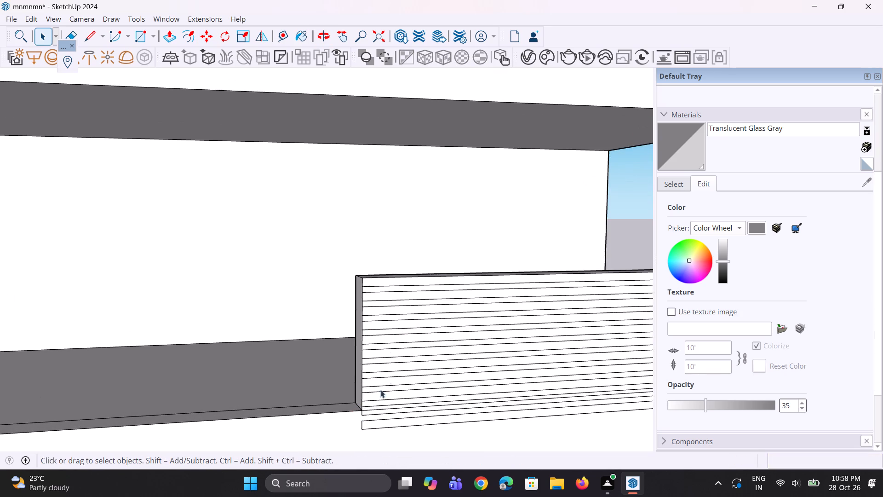
key(space)
scroll(402, 312, up, 9)
middle_drag(367, 295, 391, 324)
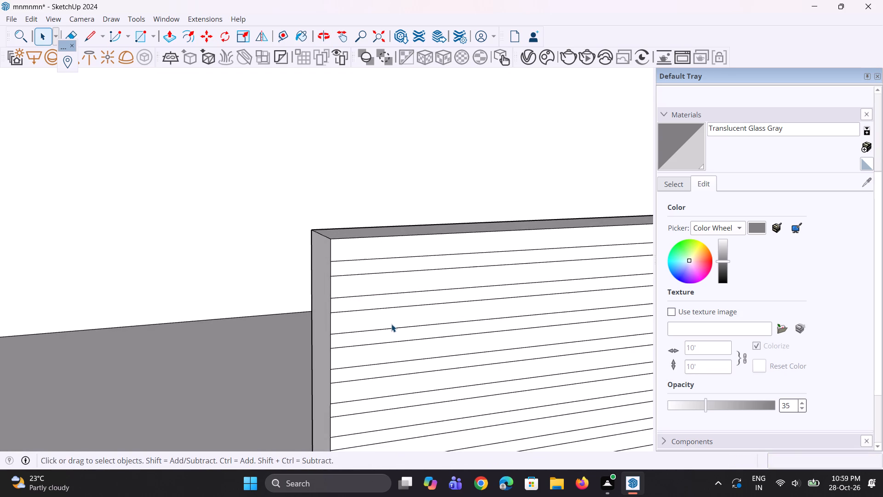
key(p)
scroll(380, 299, up, 2)
click(359, 264)
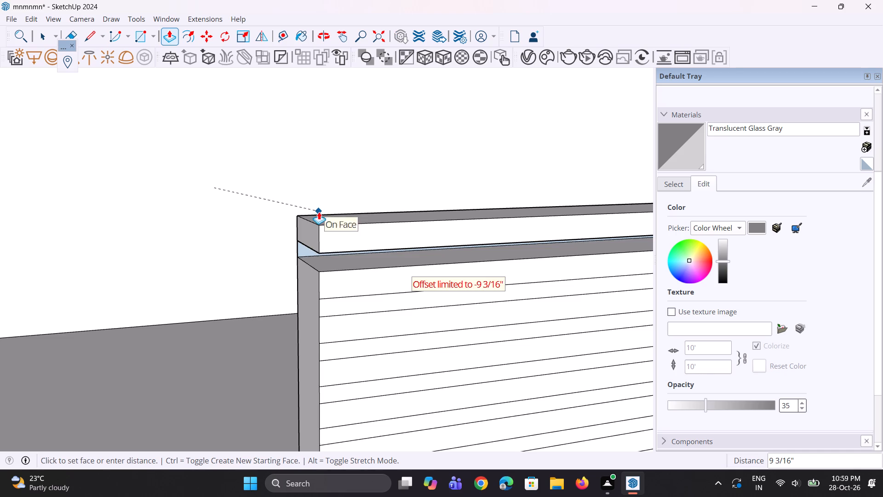
middle_drag(319, 212, 316, 235)
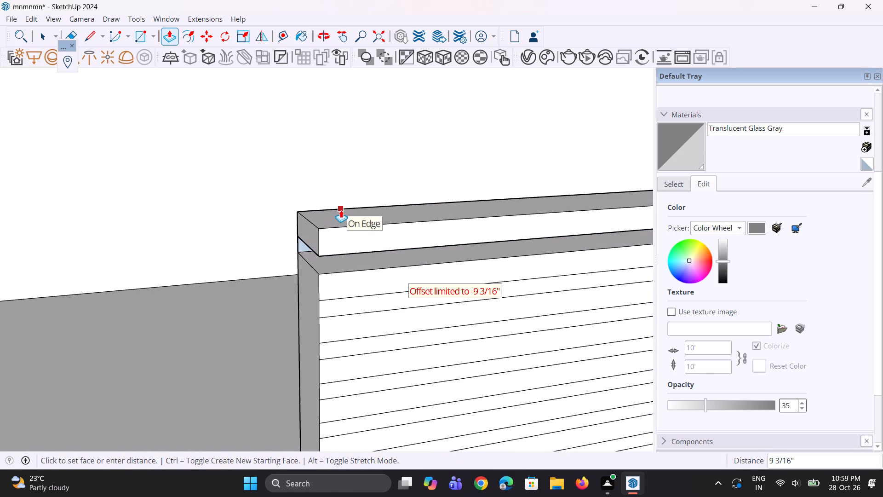
click(341, 210)
Push the five narrow gaps below the uppermost slot through the end wall's full thickness with the same 9 3/16" depth.
middle_drag(356, 295, 360, 253)
scroll(306, 343, down, 5)
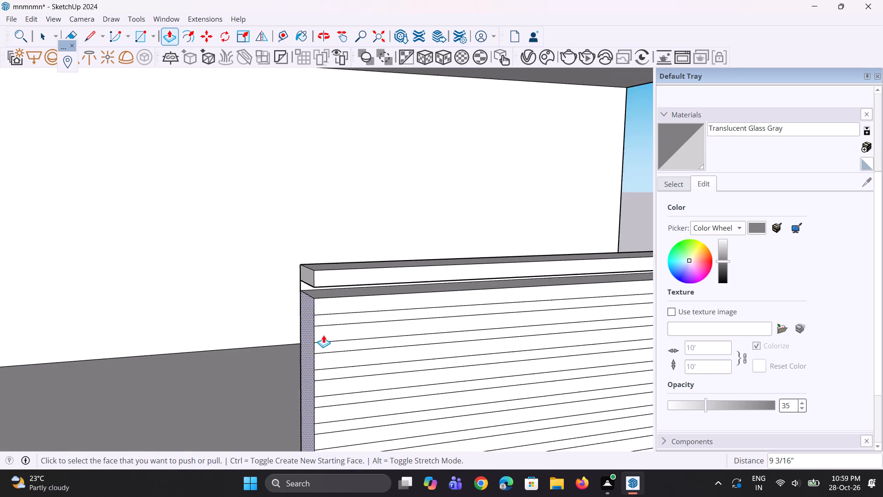
middle_drag(415, 300, 375, 358)
double_click(369, 317)
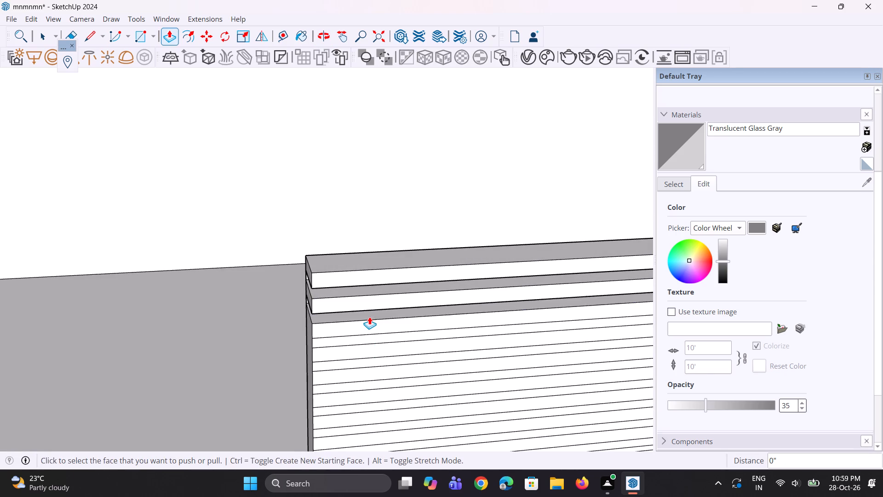
double_click(364, 340)
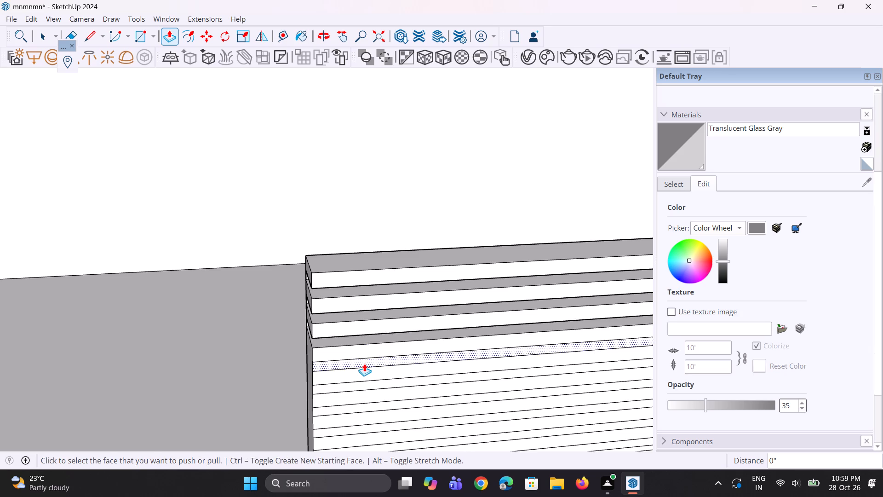
double_click(364, 364)
middle_drag(368, 361, 388, 274)
scroll(304, 296, down, 5)
scroll(338, 368, up, 2)
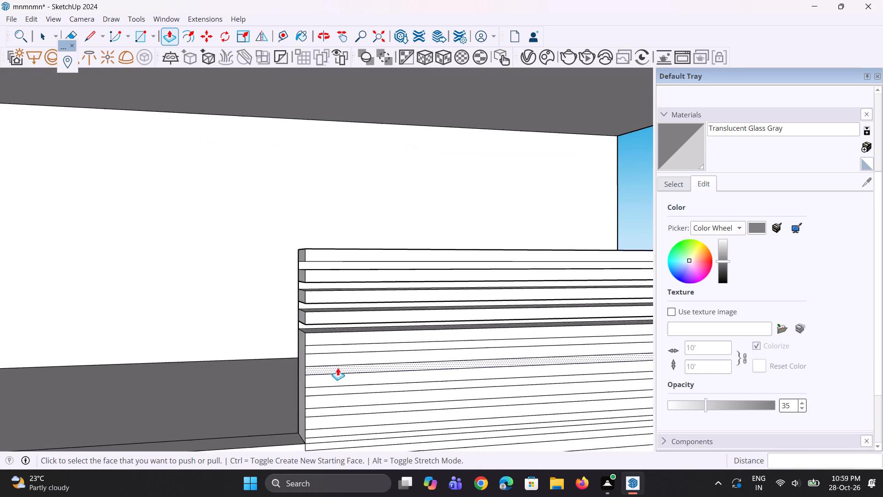
scroll(338, 368, up, 4)
double_click(346, 343)
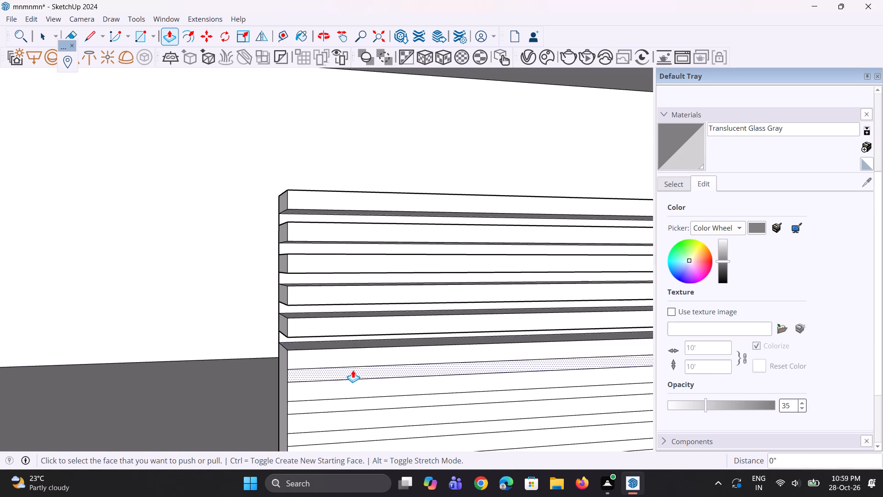
double_click(353, 370)
Push the three remaining narrow gaps above the wall's foot through its full thickness with the same 9 3/16" depth.
scroll(297, 298, down, 4)
scroll(306, 360, up, 4)
double_click(315, 373)
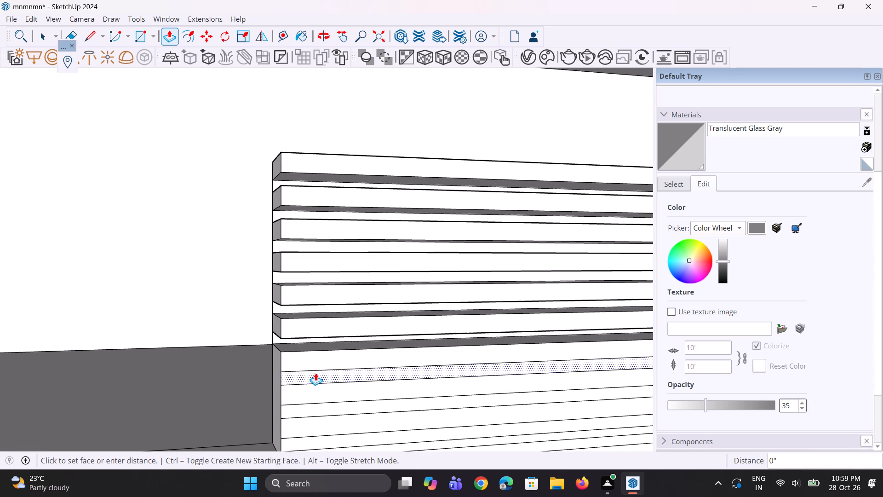
scroll(310, 355, down, 4)
scroll(314, 381, up, 3)
double_click(315, 396)
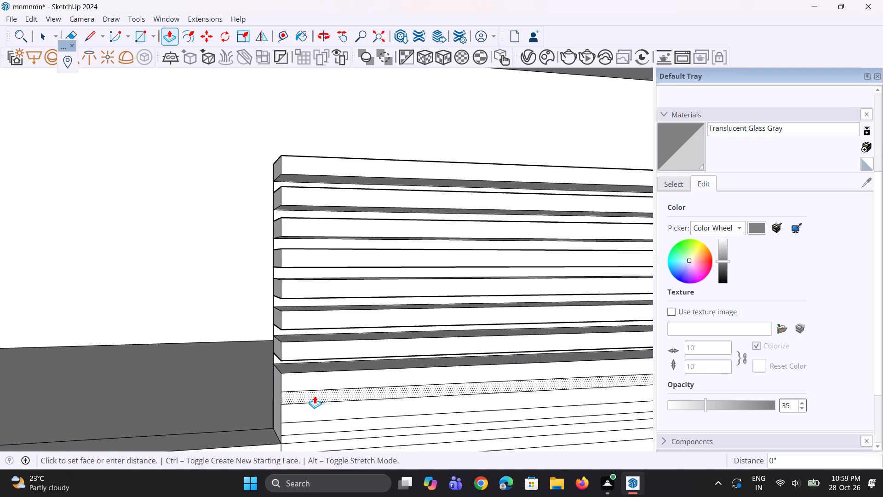
scroll(298, 341, down, 4)
scroll(312, 411, up, 3)
double_click(321, 401)
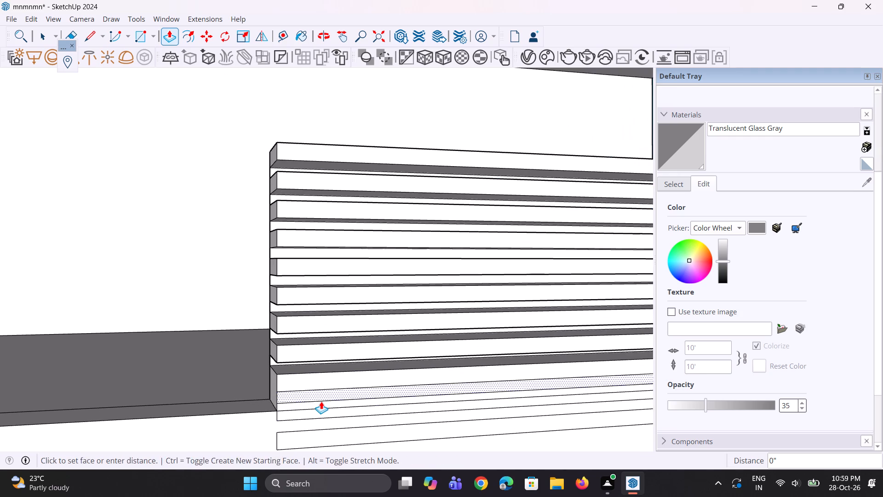
Erase the leftover gap outline edges that hang below the foot of the louvred wall.
scroll(314, 417, up, 1)
middle_click(314, 417)
scroll(314, 416, up, 3)
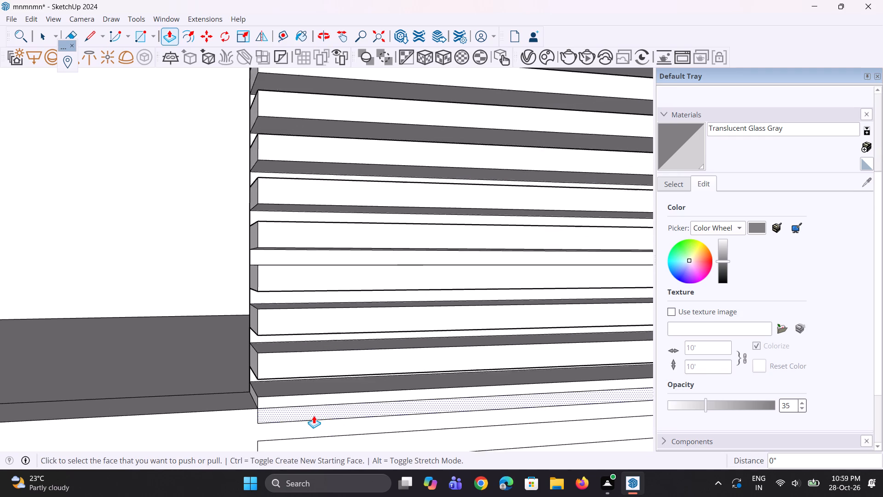
scroll(314, 416, up, 2)
key(e)
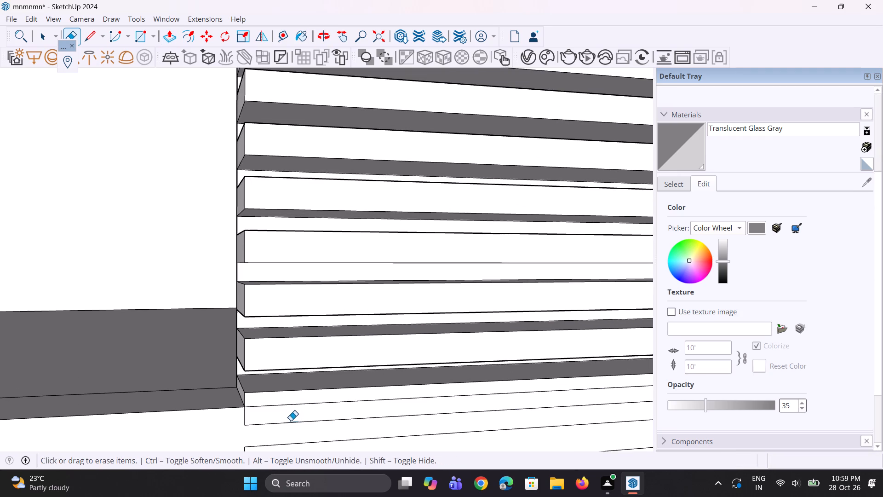
click(300, 422)
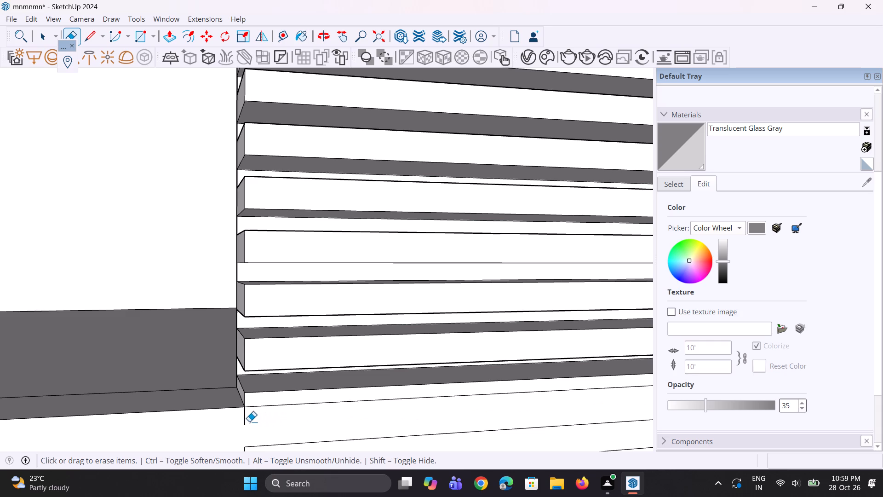
click(245, 419)
scroll(236, 411, down, 5)
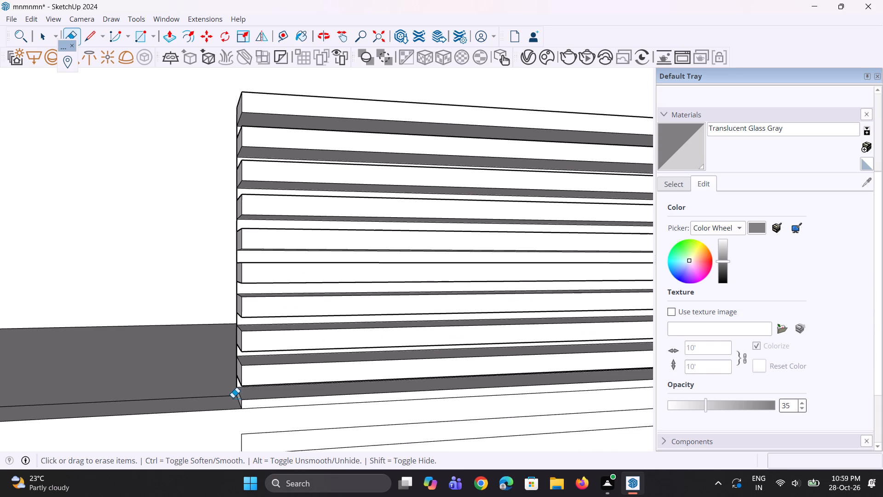
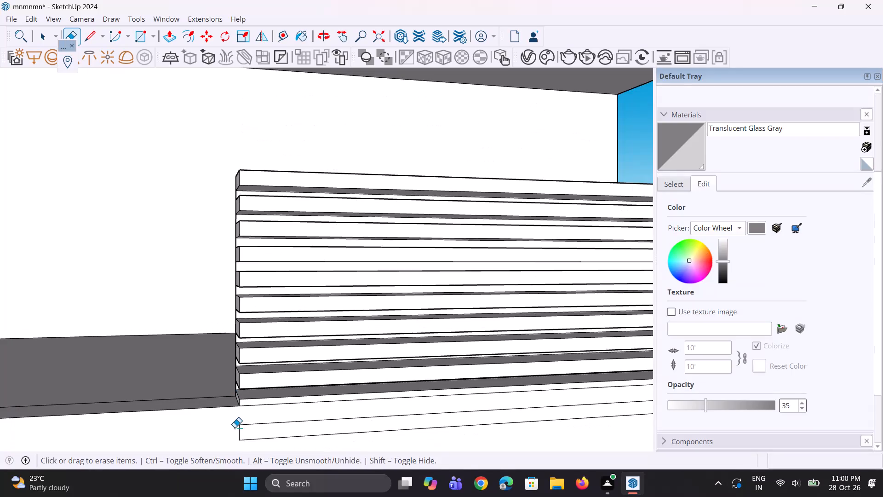
Delete the leftover back face closing the lowest slot of the louvred wall.
middle_drag(228, 429, 259, 401)
key(space)
key(space)
scroll(238, 403, up, 2)
click(234, 393)
scroll(233, 393, up, 4)
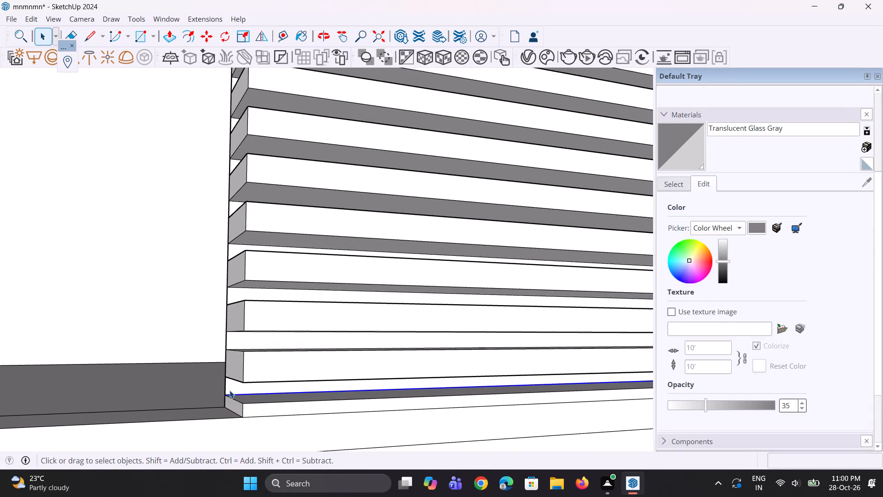
click(230, 387)
scroll(230, 387, up, 5)
key(Delete)
Delete the leftover back faces closing the two slots directly above the lowest one.
scroll(230, 387, up, 1)
middle_drag(235, 387, 252, 382)
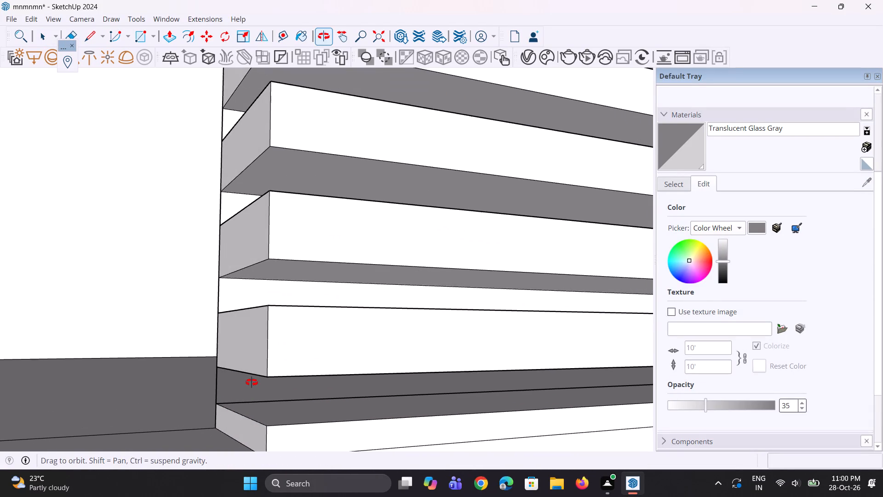
middle_drag(252, 382, 252, 381)
key(e)
scroll(224, 399, down, 3)
key(space)
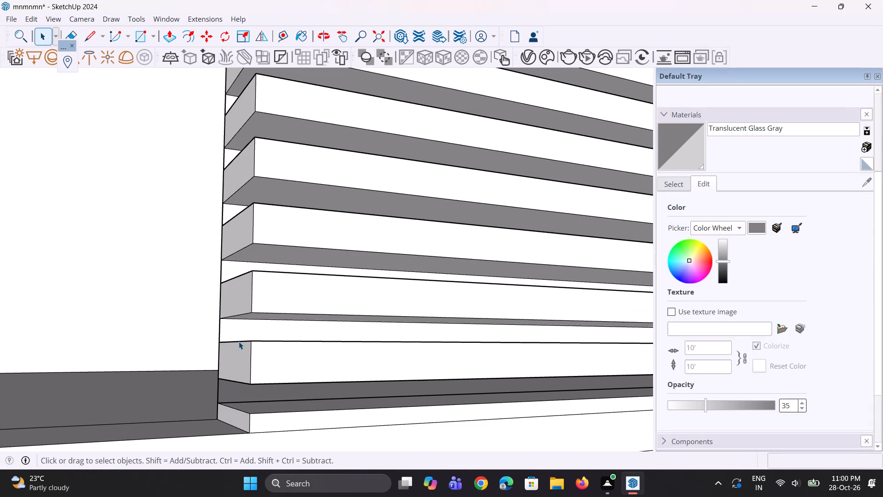
click(239, 338)
key(Delete)
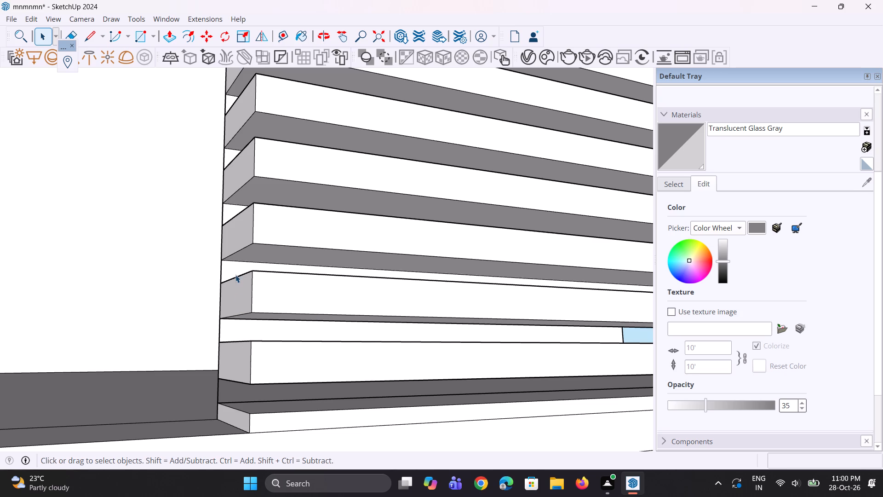
click(235, 274)
key(Delete)
Delete the leftover back faces closing the fourth and fifth slots from the louvred wall's foot.
scroll(265, 314, down, 4)
middle_drag(256, 306, 252, 328)
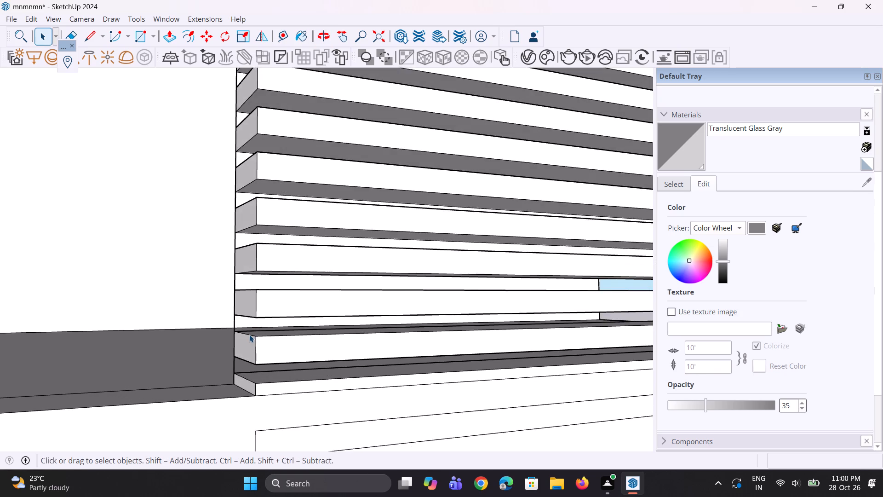
scroll(249, 335, up, 2)
scroll(225, 355, down, 4)
middle_drag(225, 316, 313, 310)
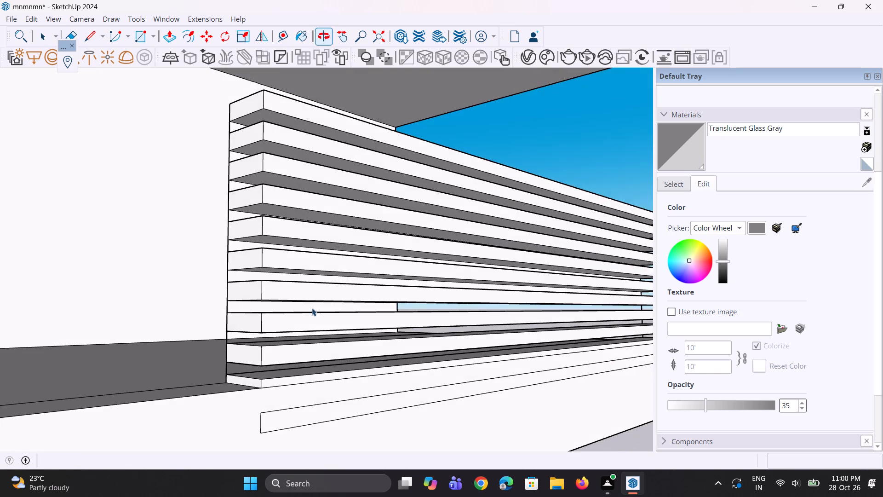
scroll(240, 285, up, 5)
click(239, 273)
key(Delete)
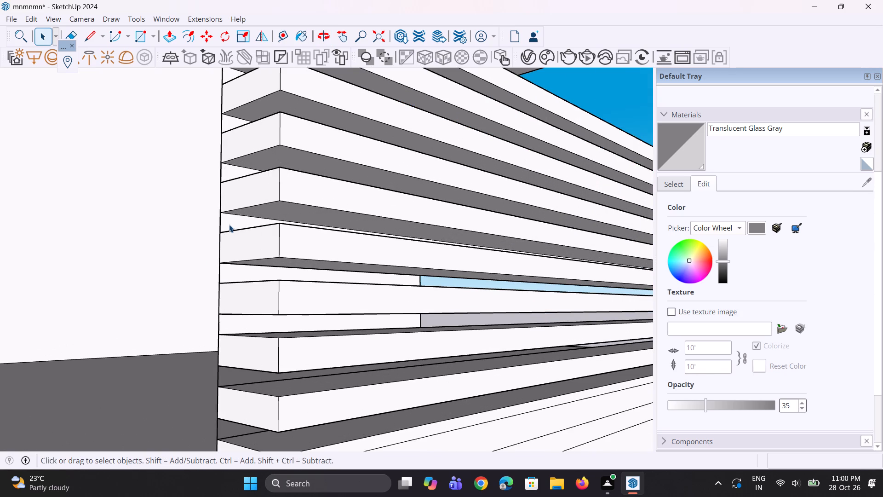
click(233, 222)
key(Delete)
Delete the leftover back faces closing the fourth and third slots from the top of the louvred wall.
scroll(239, 263, down, 4)
middle_drag(238, 263, 281, 302)
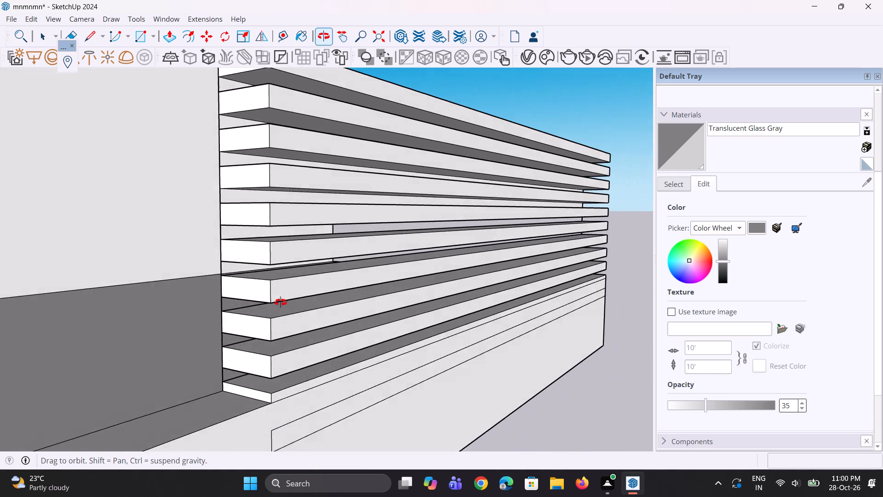
middle_drag(281, 302, 282, 302)
scroll(247, 190, up, 3)
click(229, 197)
middle_drag(223, 211, 440, 227)
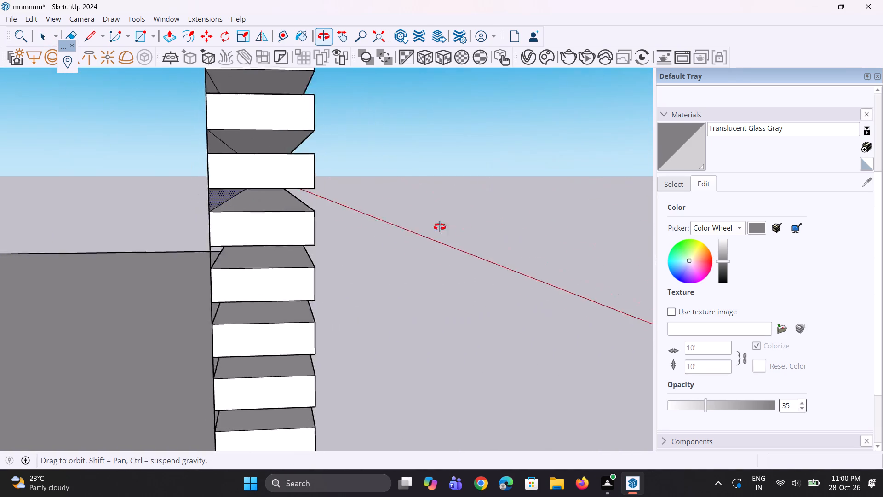
middle_drag(440, 227, 560, 246)
key(Delete)
click(253, 157)
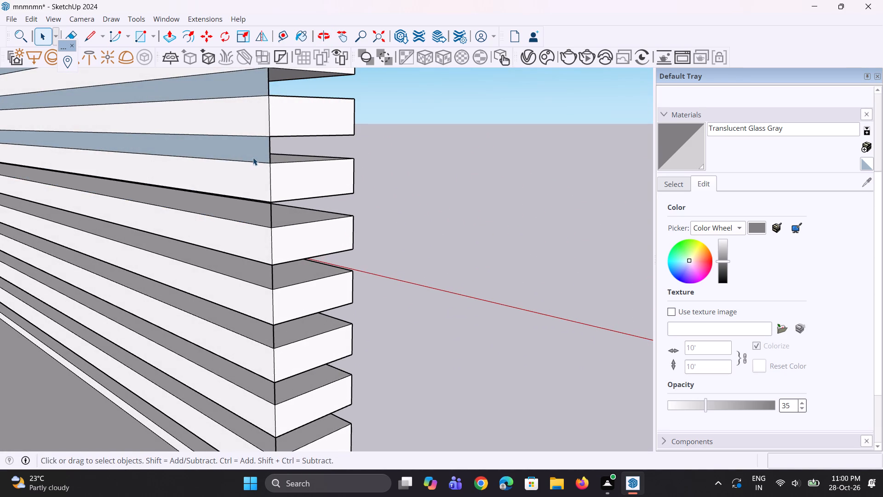
key(Delete)
Delete the leftover inner faces closing the two uppermost slots of the louvred wall.
scroll(262, 247, down, 3)
scroll(249, 130, up, 1)
click(247, 125)
key(Delete)
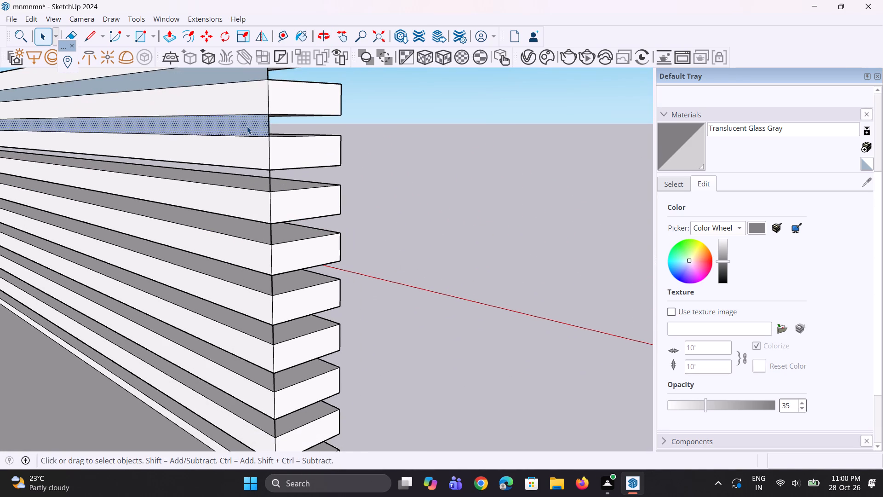
scroll(279, 206, down, 3)
scroll(248, 261, down, 6)
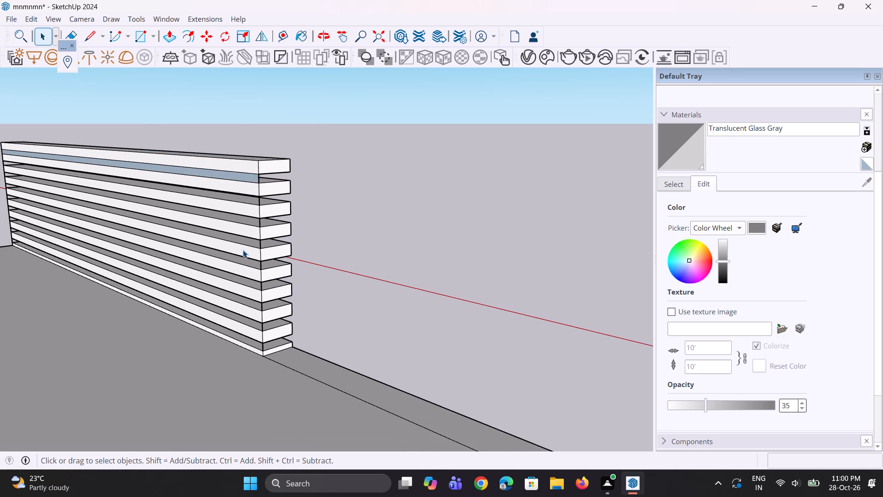
scroll(250, 162, up, 9)
click(252, 186)
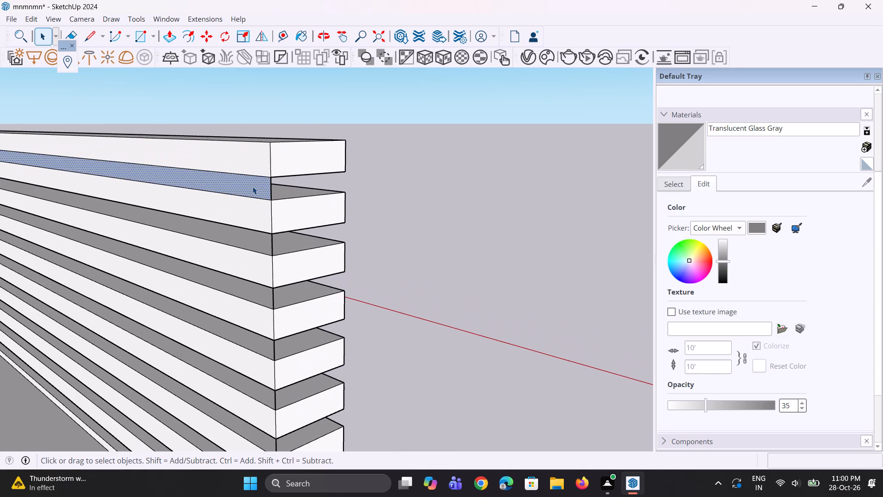
key(Delete)
Erase the leftover vertical edges bridging the five uppermost slots at the inner corner of the louvred wall's free end.
key(e)
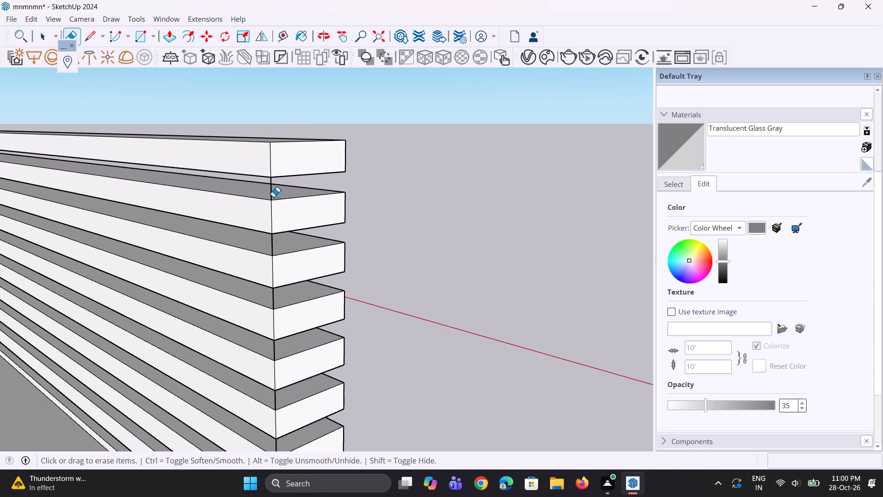
click(269, 195)
click(271, 195)
click(272, 244)
scroll(263, 237, down, 3)
middle_drag(253, 283, 269, 246)
click(273, 277)
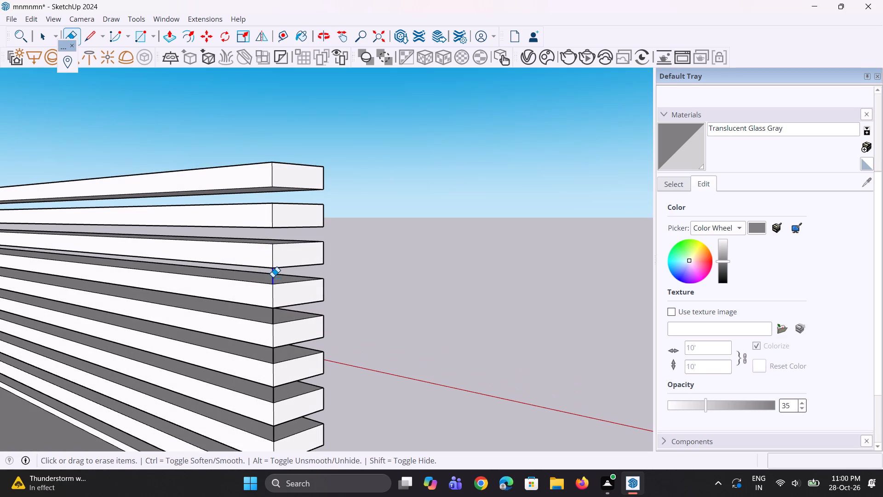
middle_drag(272, 272, 234, 266)
scroll(246, 332, up, 2)
click(275, 314)
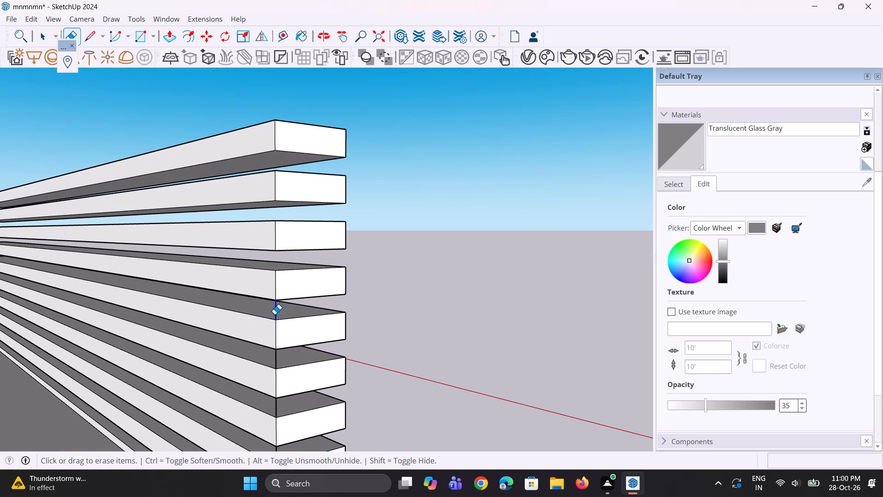
click(275, 360)
Erase the leftover vertical corner edges bridging the sixth, seventh and eighth slots from the top of the louvred wall.
scroll(238, 273, down, 2)
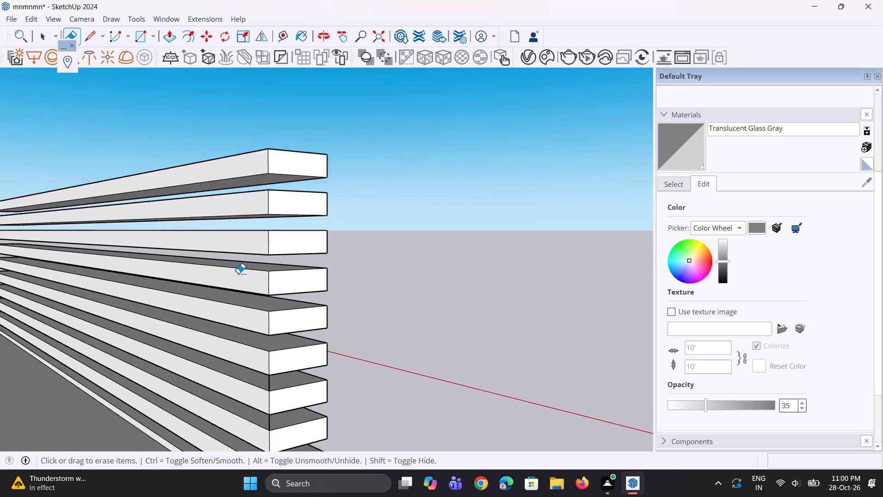
scroll(238, 273, down, 2)
scroll(248, 422, up, 9)
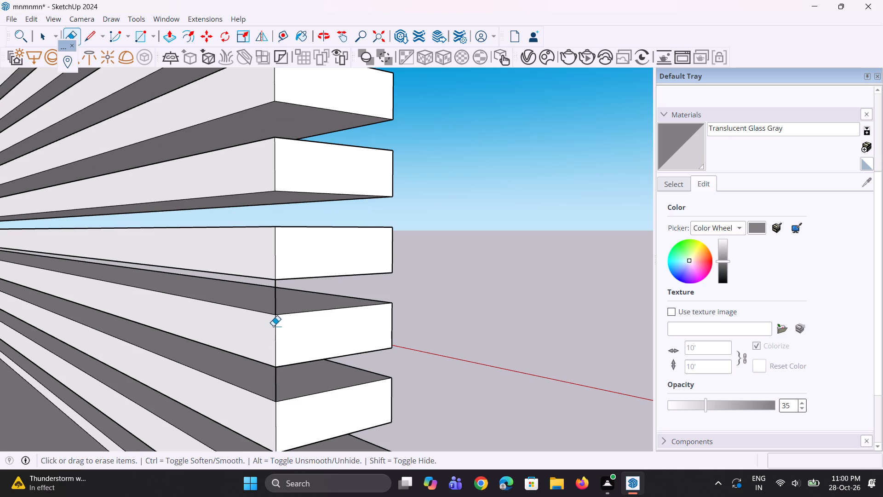
click(276, 301)
scroll(274, 299, down, 1)
scroll(277, 380, up, 1)
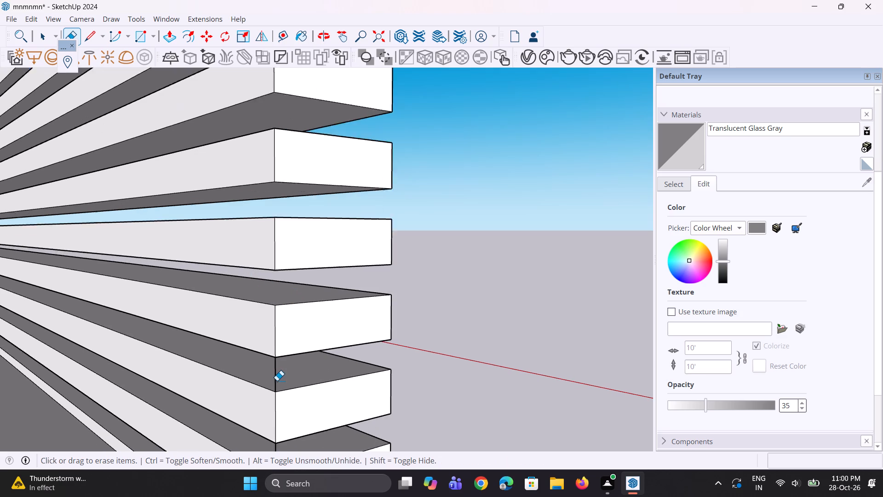
scroll(277, 381, up, 1)
click(277, 381)
click(272, 370)
click(274, 367)
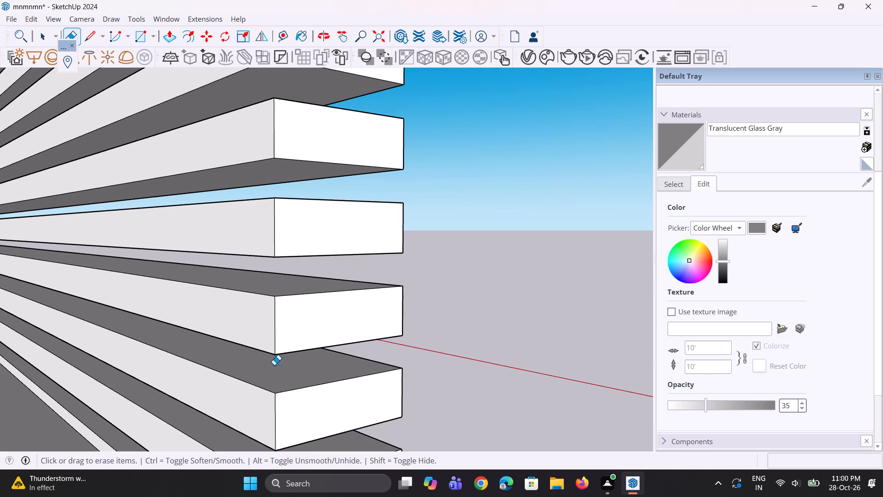
scroll(271, 347, down, 5)
scroll(259, 409, up, 3)
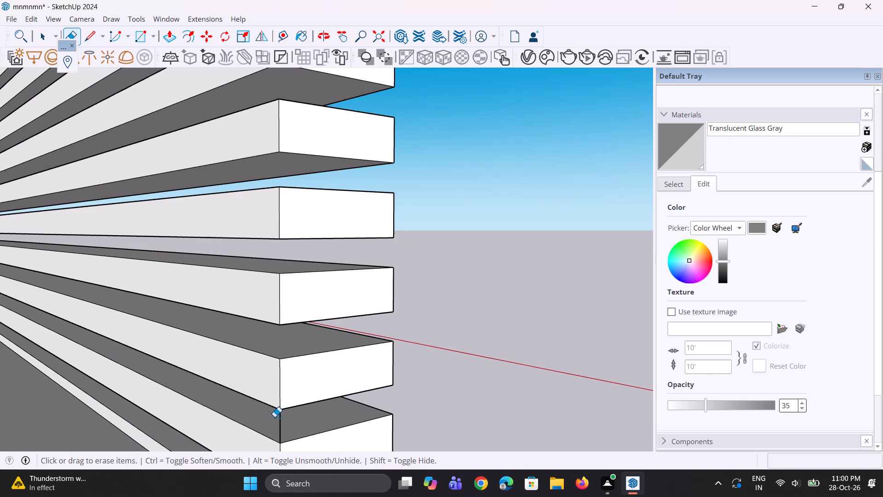
click(279, 418)
scroll(252, 285, down, 5)
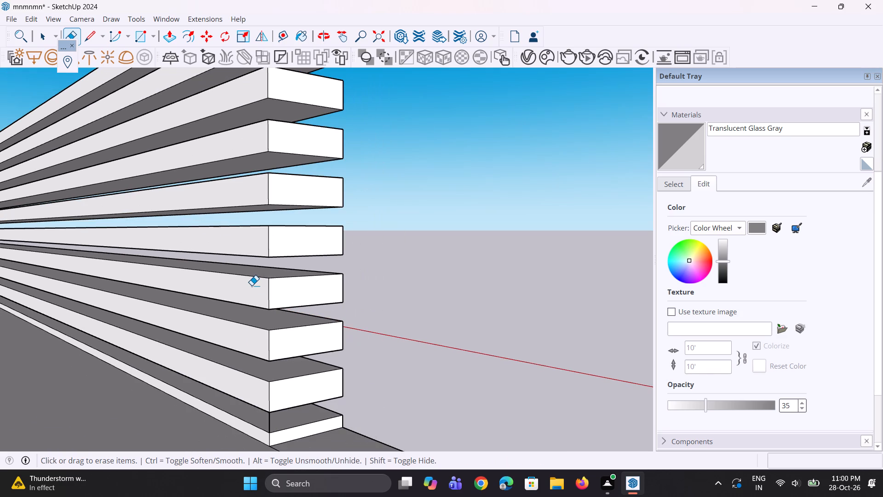
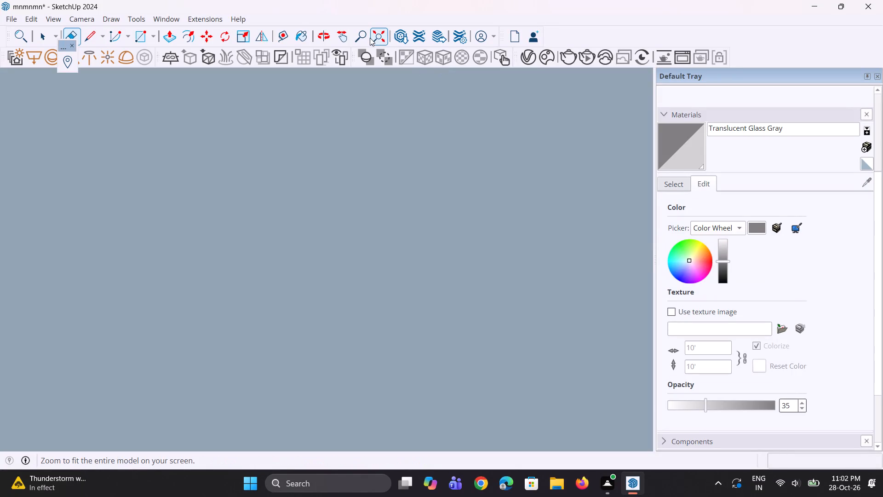
Examine the whole building's front façade and the louvred wall at the base from several angles.
click(370, 38)
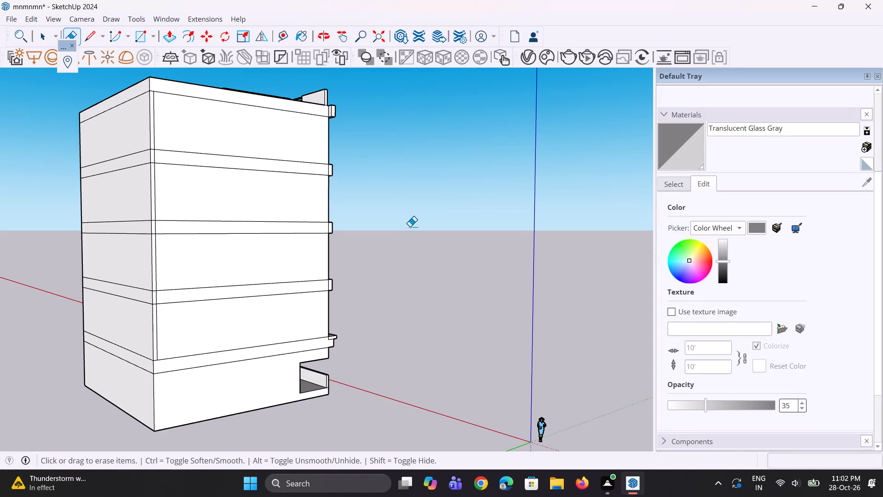
scroll(401, 231, down, 3)
middle_drag(405, 227, 30, 209)
scroll(492, 280, up, 3)
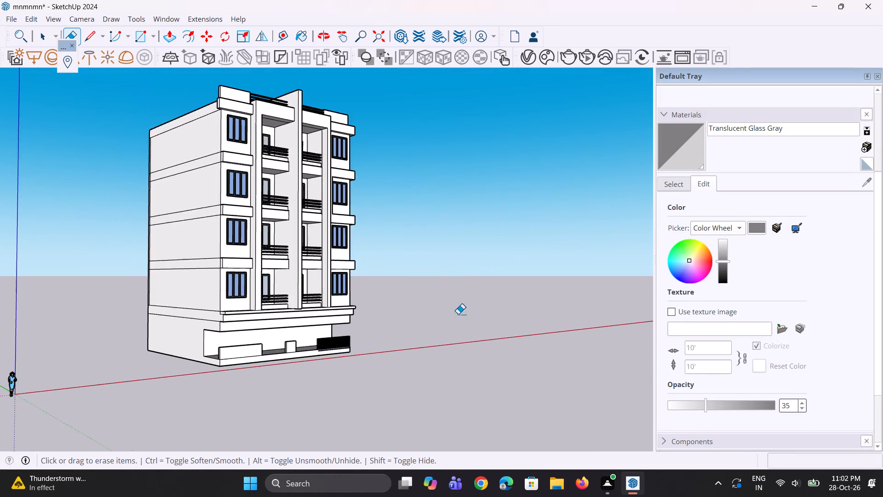
scroll(335, 339, up, 16)
middle_drag(308, 356, 288, 347)
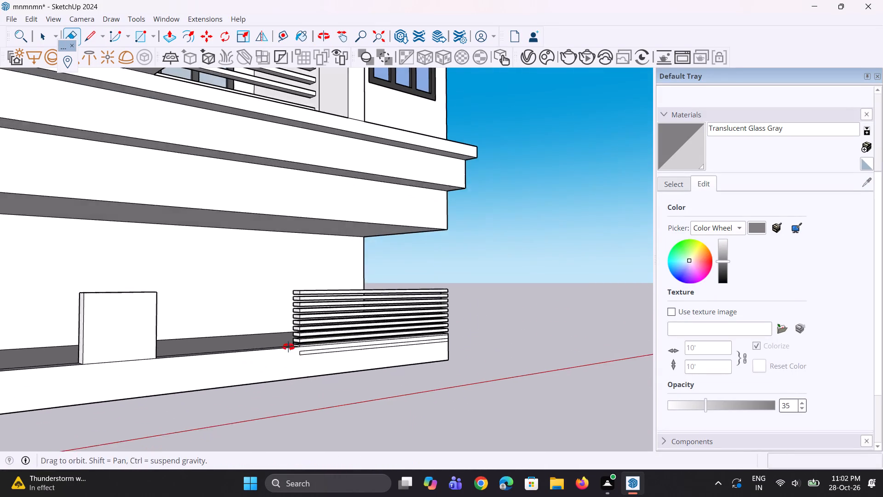
middle_drag(288, 347, 268, 340)
scroll(260, 362, down, 11)
middle_drag(306, 352, 277, 365)
scroll(277, 365, up, 1)
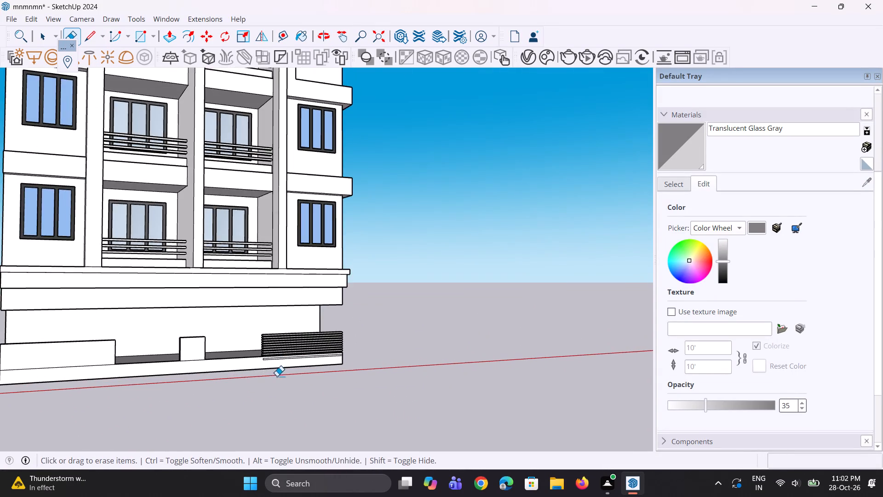
scroll(277, 376, down, 3)
scroll(320, 340, up, 1)
scroll(289, 398, down, 3)
middle_drag(328, 369, 294, 395)
scroll(294, 396, down, 4)
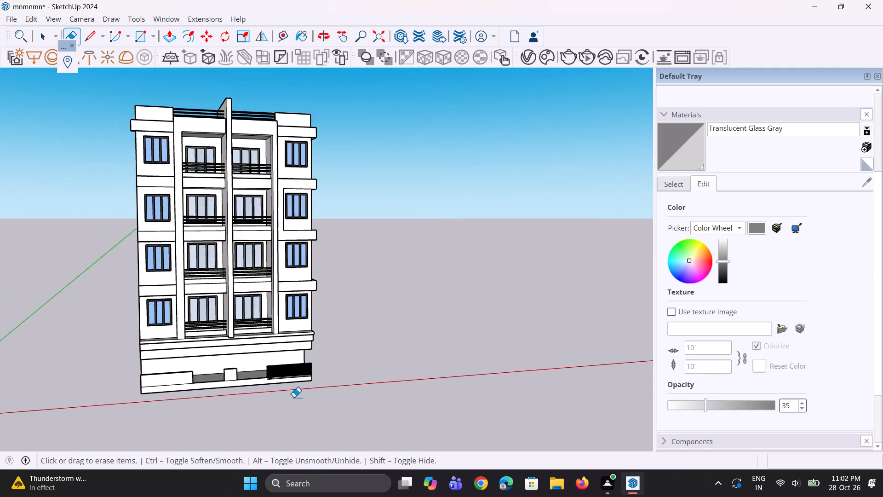
scroll(314, 365, up, 1)
middle_drag(314, 365, 268, 331)
scroll(267, 331, up, 5)
scroll(266, 337, down, 6)
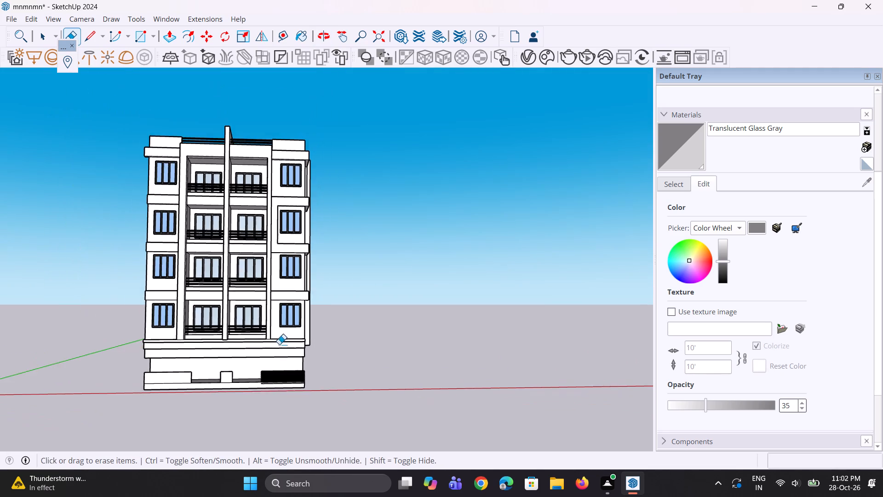
scroll(218, 186, up, 3)
scroll(208, 173, down, 1)
scroll(229, 373, up, 3)
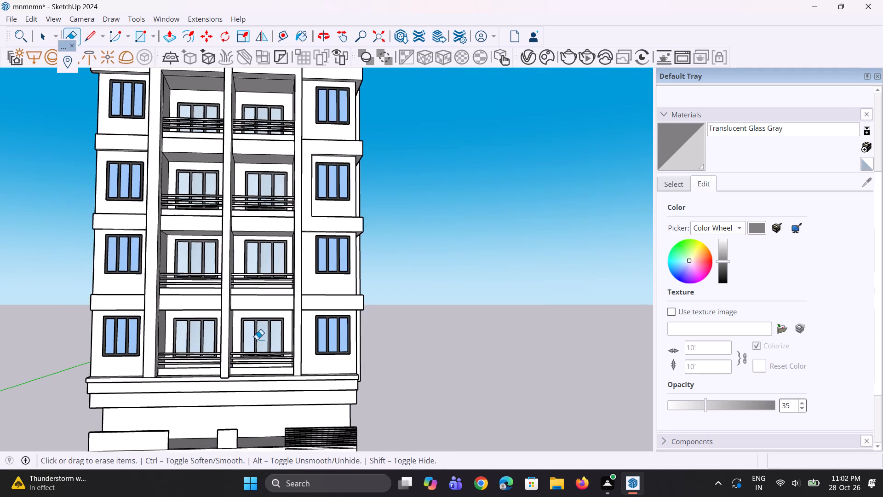
scroll(266, 306, down, 5)
scroll(312, 417, up, 1)
middle_drag(312, 417, 342, 415)
scroll(256, 382, up, 12)
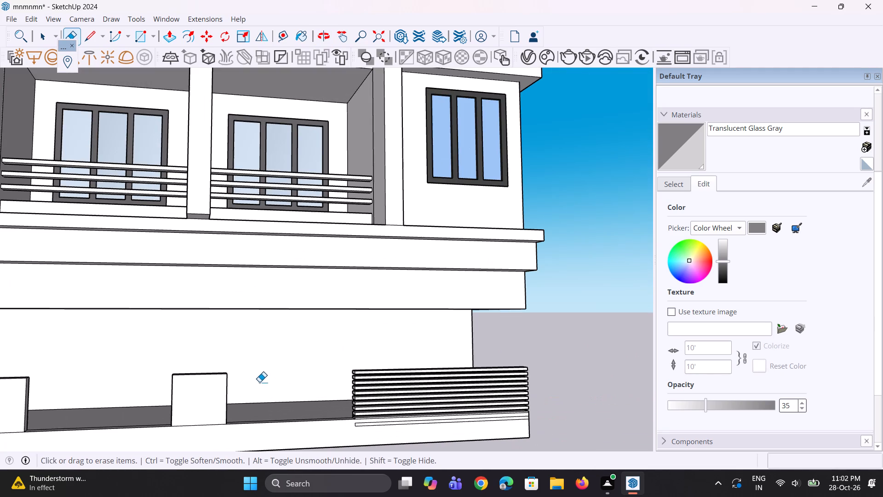
Erase the leftover strip outline on the plinth's front face beneath the louvred wall.
key(space)
scroll(367, 455, up, 10)
key(e)
scroll(366, 422, up, 3)
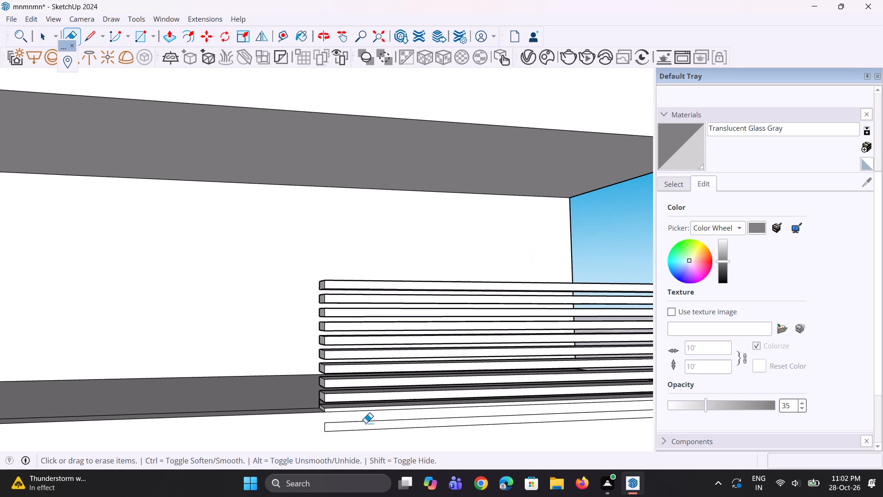
drag(366, 423, 367, 431)
click(331, 424)
click(327, 424)
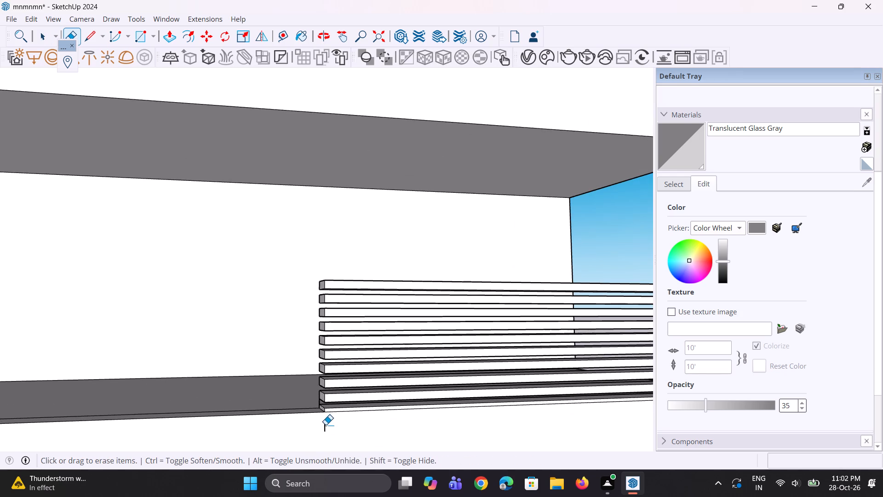
click(325, 426)
scroll(313, 411, down, 5)
scroll(481, 404, down, 4)
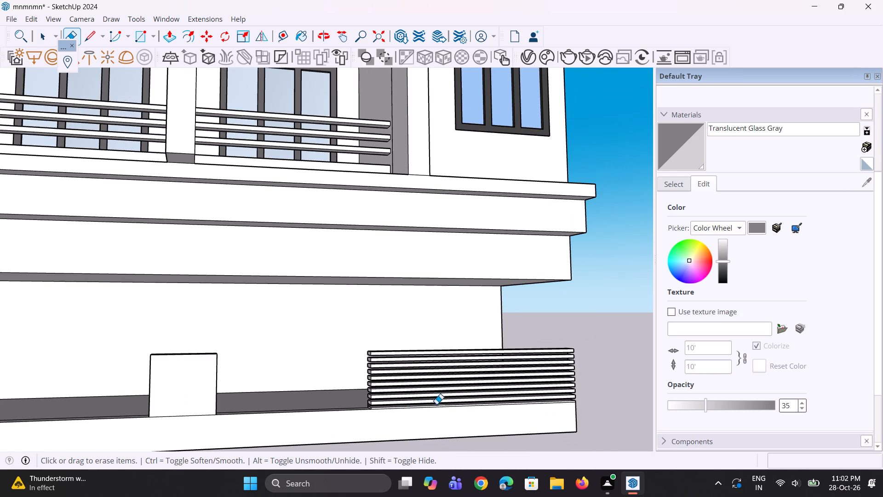
Copy the top front edge of the short middle front wall 3" down its face.
middle_drag(377, 408, 418, 424)
key(space)
key(space)
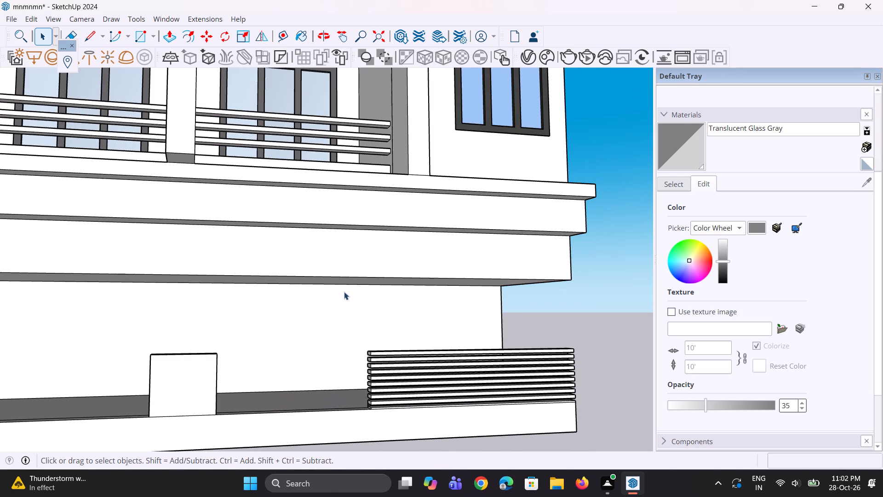
scroll(186, 316, up, 2)
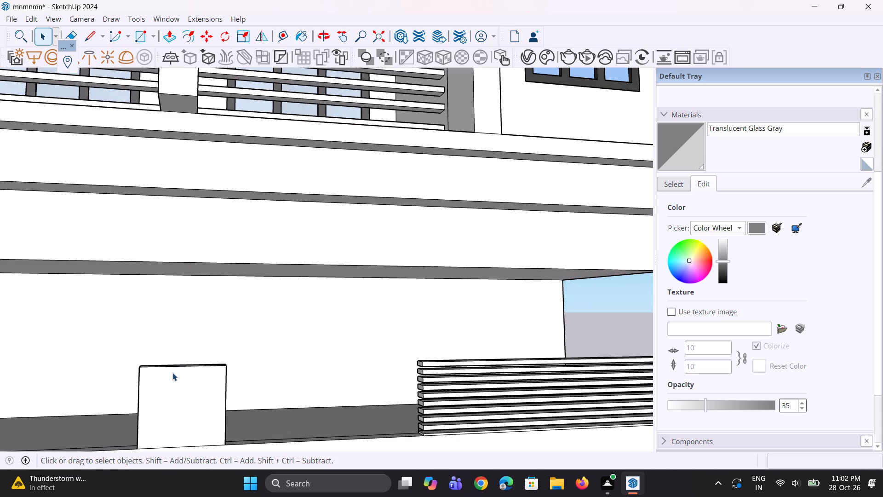
click(179, 368)
scroll(259, 333, down, 4)
middle_drag(160, 417, 210, 431)
scroll(243, 409, up, 3)
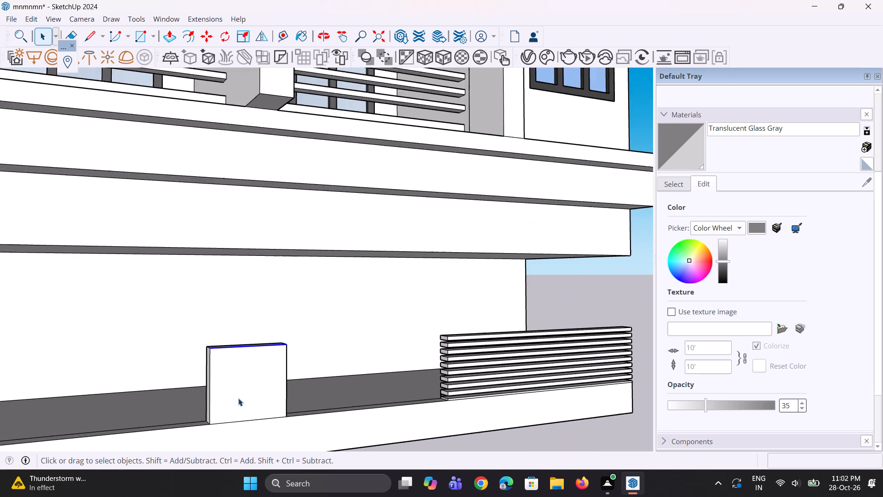
scroll(238, 398, up, 4)
key(m)
scroll(229, 359, up, 5)
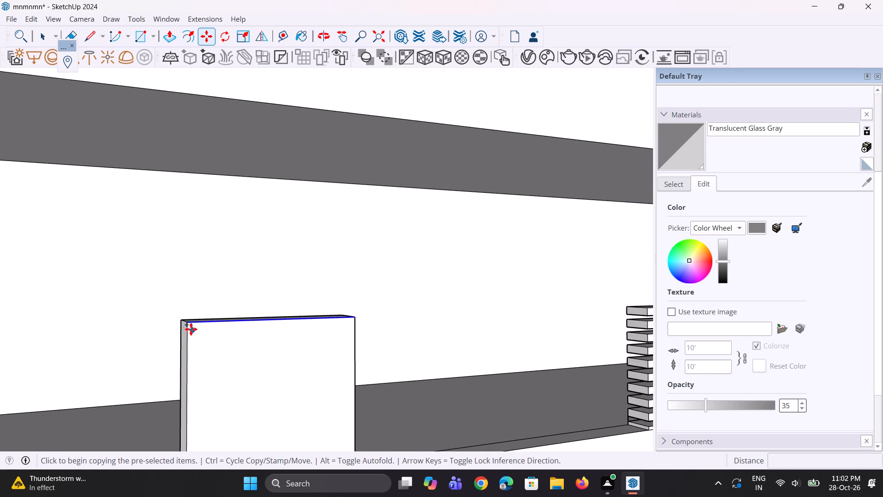
click(187, 325)
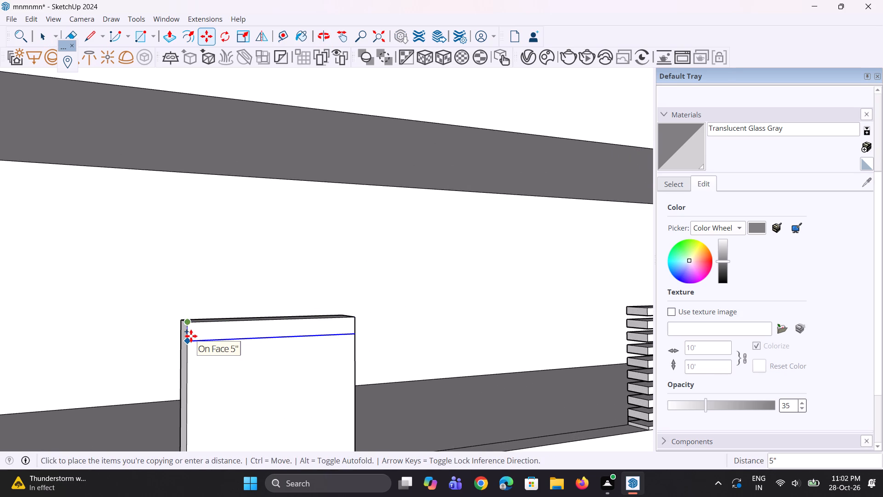
text(3")
key(Return)
scroll(191, 336, up, 3)
Copy the top strip of the short middle wall down its front face at 5" spacing, making 8 copies.
key(space)
key(space)
click(196, 328)
scroll(196, 328, up, 3)
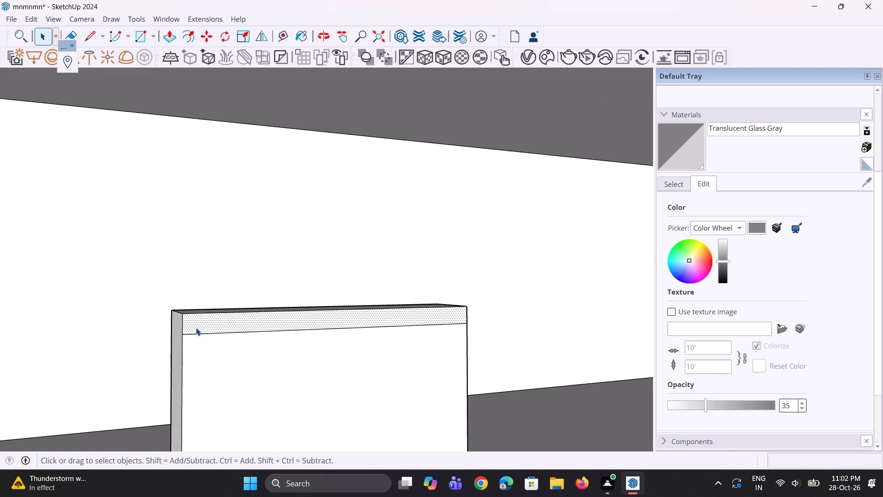
scroll(196, 328, up, 2)
key(m)
scroll(192, 316, up, 1)
click(180, 310)
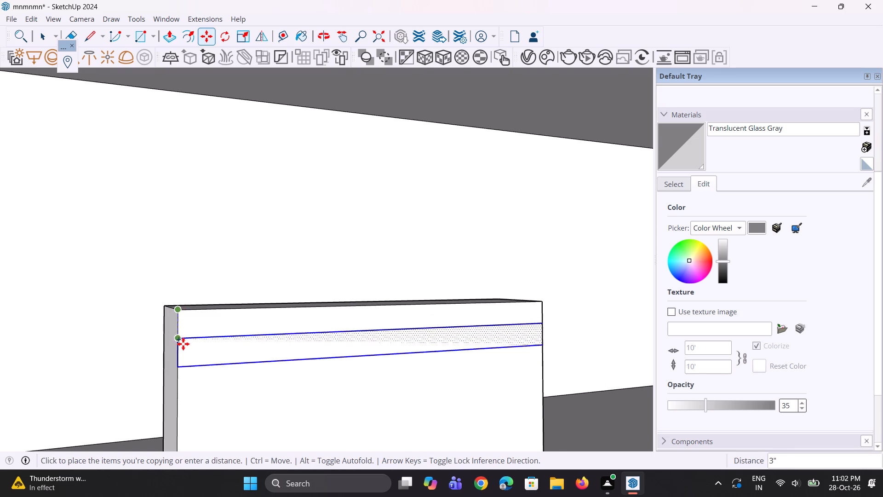
text(5")
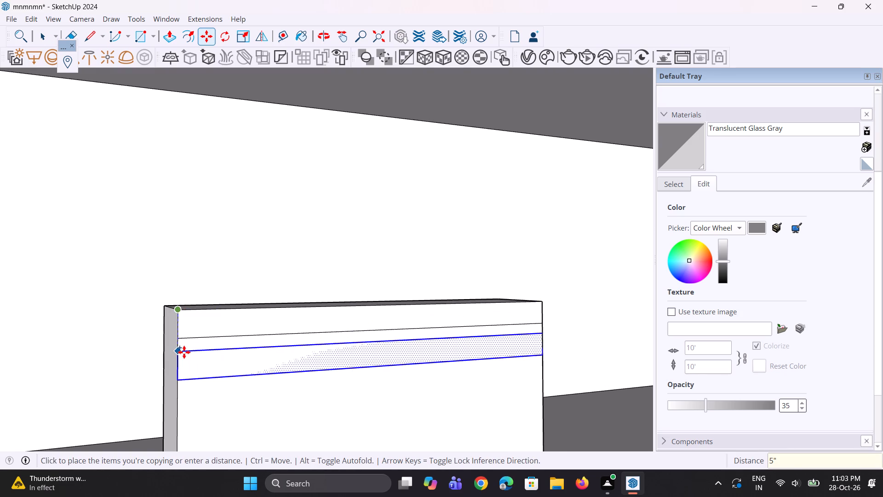
key(Return)
text(*8)
key(Return)
scroll(193, 334, down, 9)
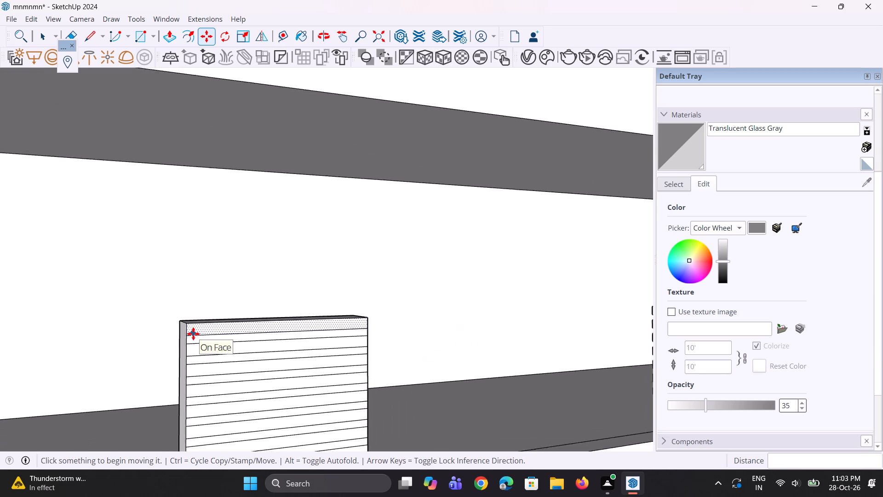
scroll(193, 334, down, 6)
Push the four uppermost slot strips of the short middle wall 9 3/16" back through its thickness.
key(space)
key(space)
scroll(212, 347, up, 7)
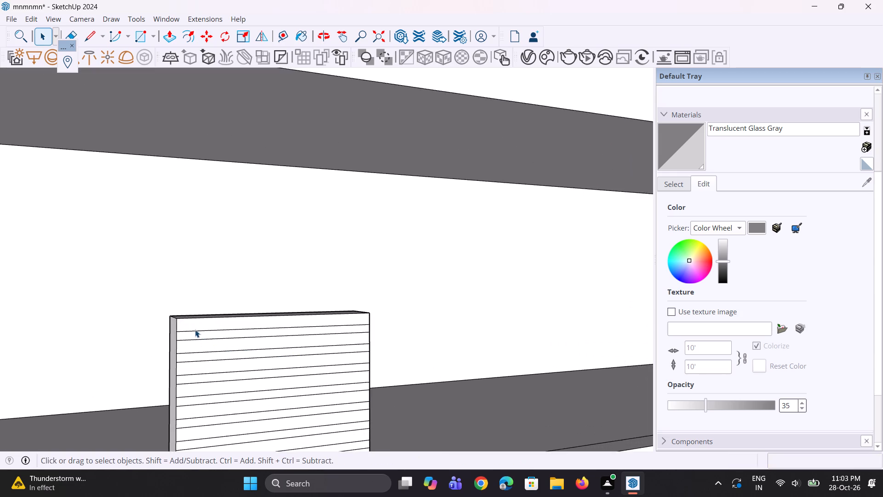
scroll(195, 329, up, 5)
key(p)
click(193, 344)
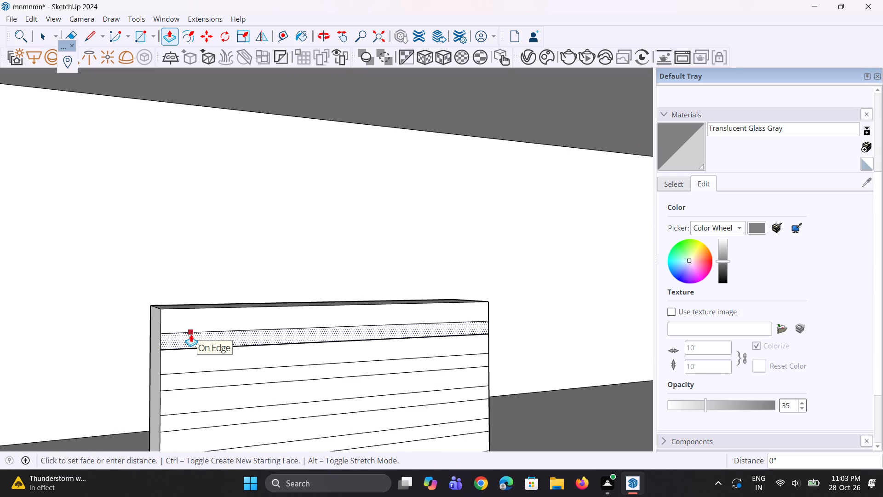
middle_drag(192, 333, 196, 393)
click(227, 299)
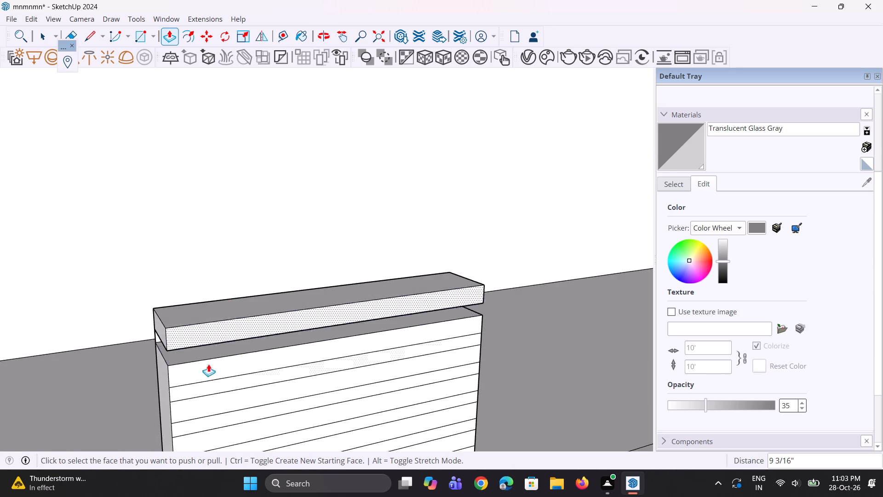
double_click(214, 389)
scroll(212, 365, down, 4)
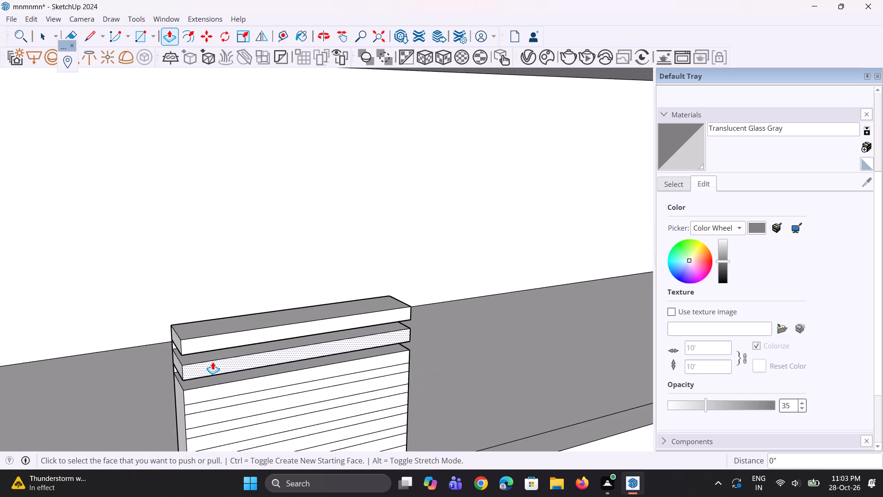
scroll(227, 413, up, 2)
double_click(224, 401)
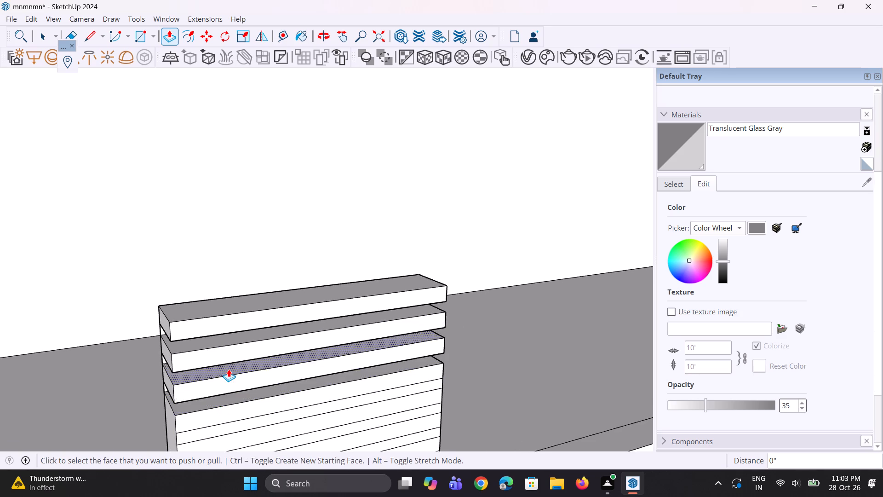
scroll(229, 369, down, 4)
middle_drag(238, 418, 246, 401)
scroll(238, 418, up, 1)
double_click(245, 405)
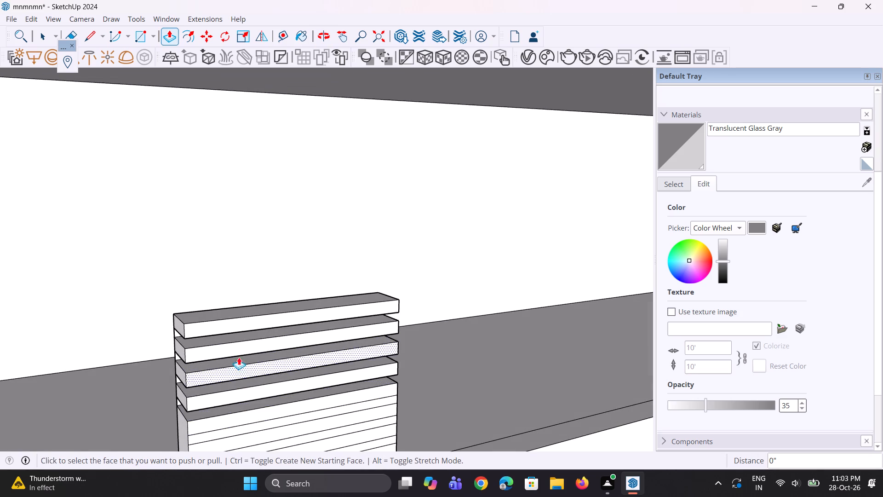
Push the fifth to eighth slot strips from the top of the short middle wall back by the same distance.
scroll(235, 320, down, 4)
scroll(224, 425, up, 7)
double_click(241, 374)
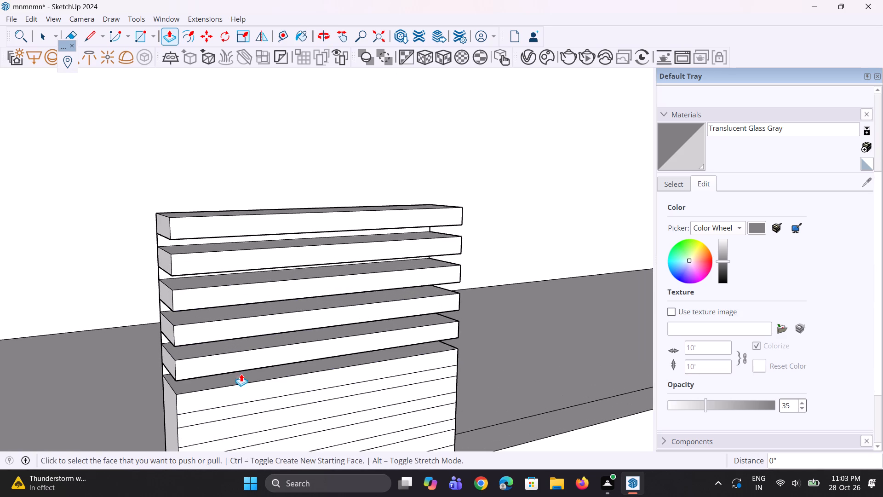
double_click(252, 407)
scroll(242, 351, down, 7)
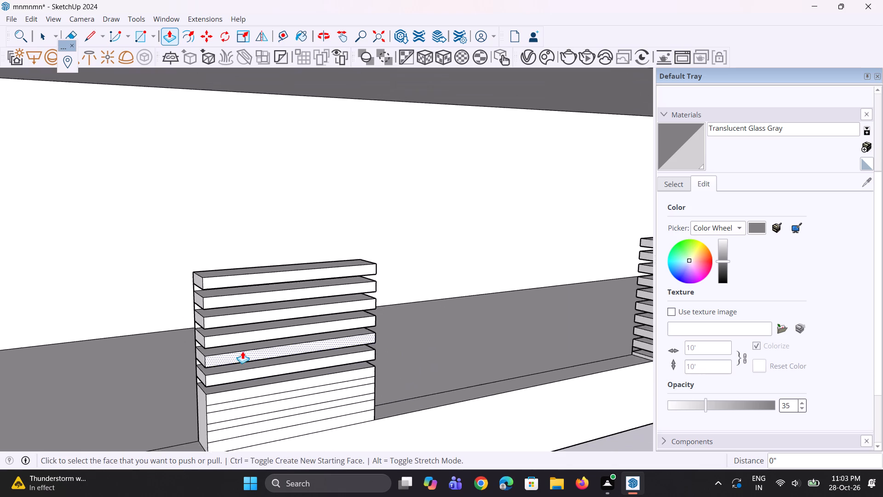
scroll(242, 351, down, 1)
scroll(233, 394, up, 6)
double_click(231, 398)
double_click(231, 428)
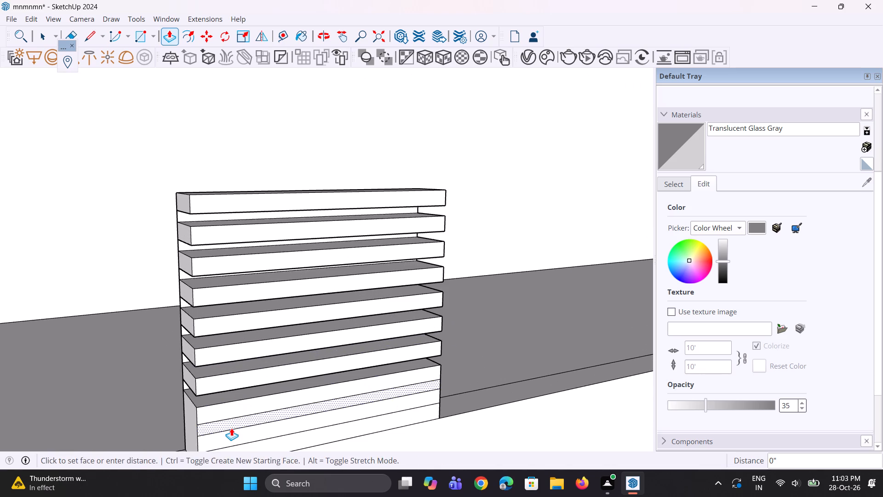
scroll(232, 373, down, 3)
scroll(257, 445, up, 3)
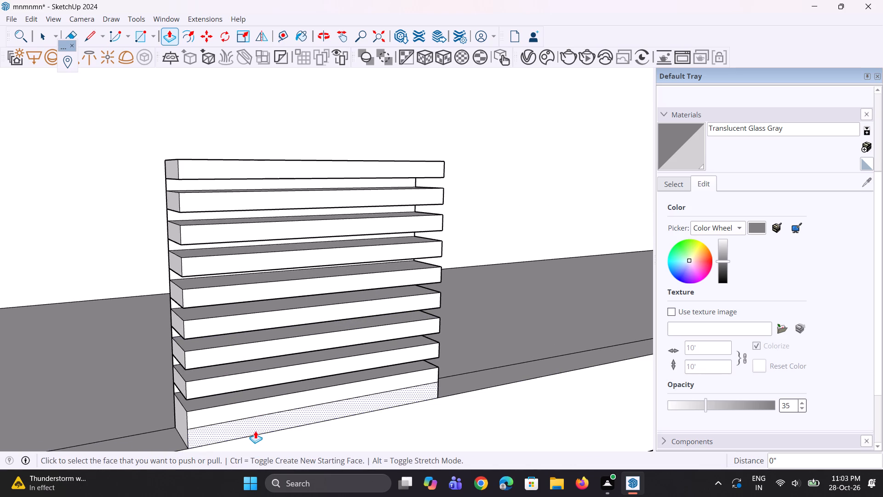
Copy the lowest slat's front strip on the short middle wall 5" downward.
scroll(189, 420, up, 6)
middle_drag(196, 430, 206, 409)
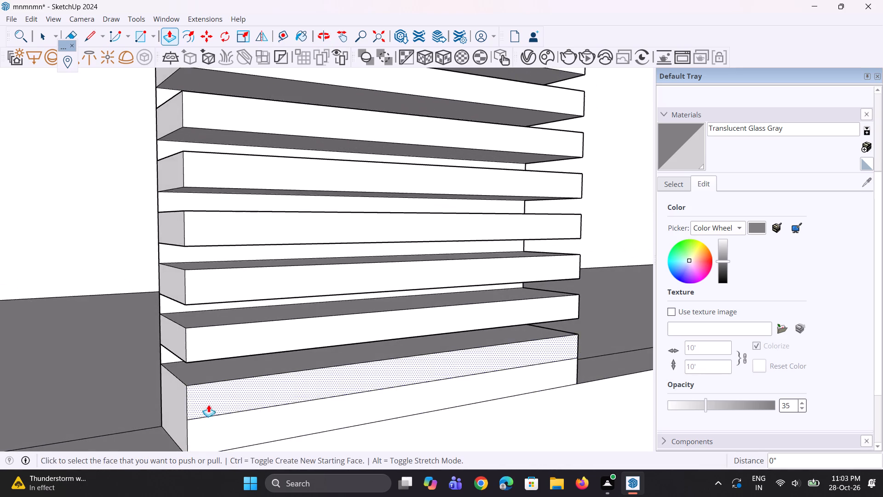
scroll(209, 403, down, 4)
key(space)
key(space)
click(220, 399)
scroll(220, 399, up, 1)
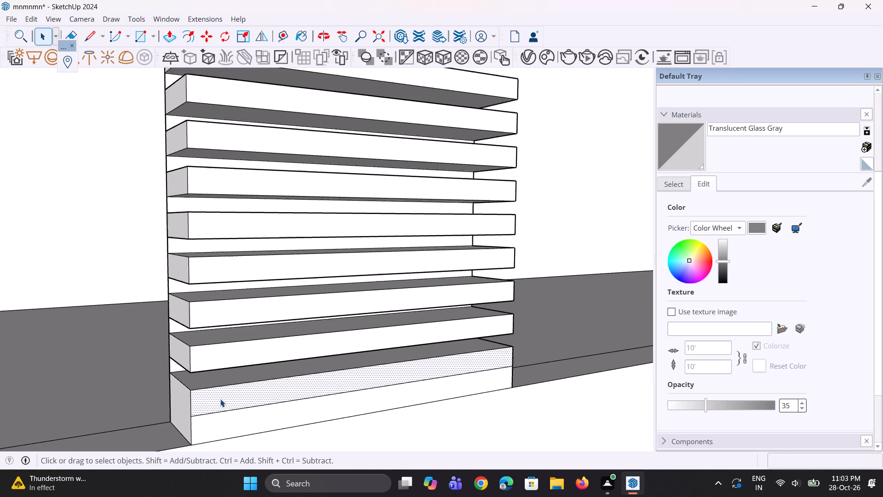
scroll(220, 399, up, 1)
key(m)
scroll(209, 401, up, 2)
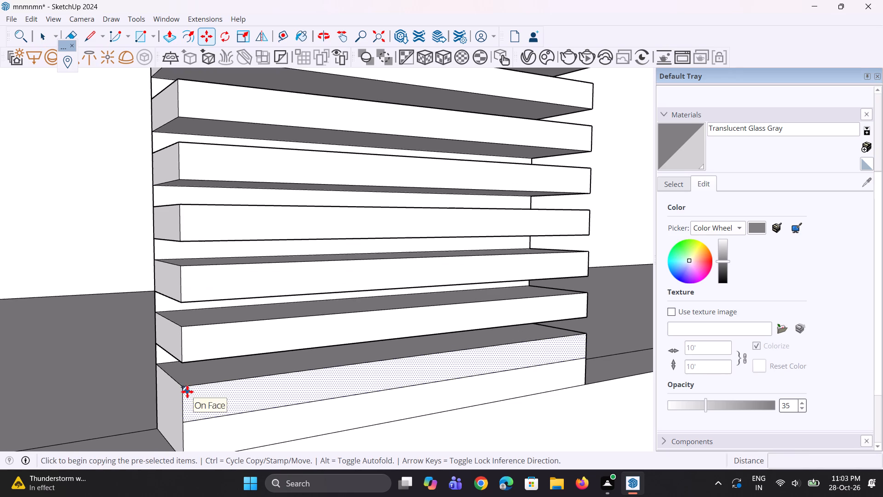
click(185, 392)
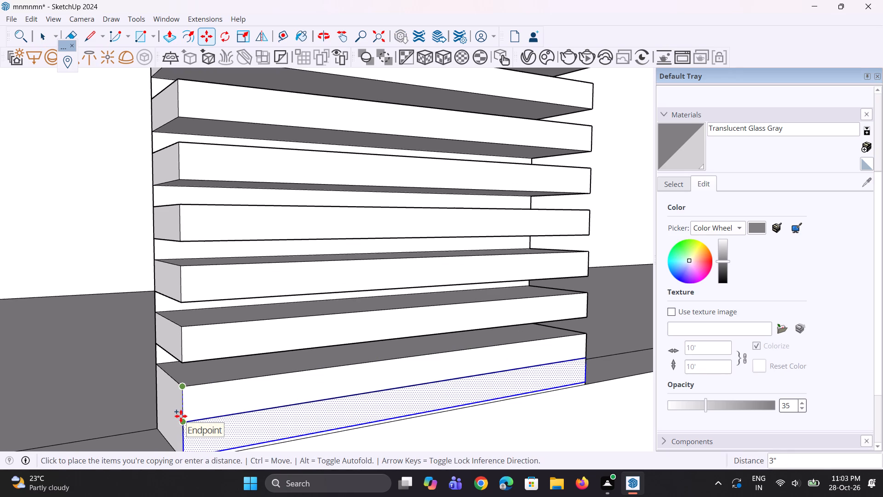
key(5)
key(shift+quotedbl)
key(Return)
scroll(196, 394, down, 5)
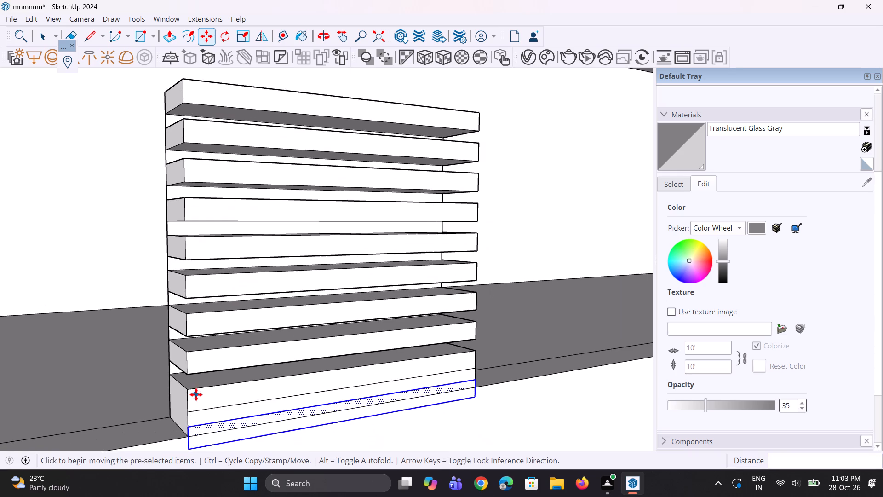
Push the ninth, lowest slot strip of the short middle wall back by the same distance as the other slots.
key(space)
key(space)
scroll(201, 411, down, 3)
scroll(330, 370, down, 5)
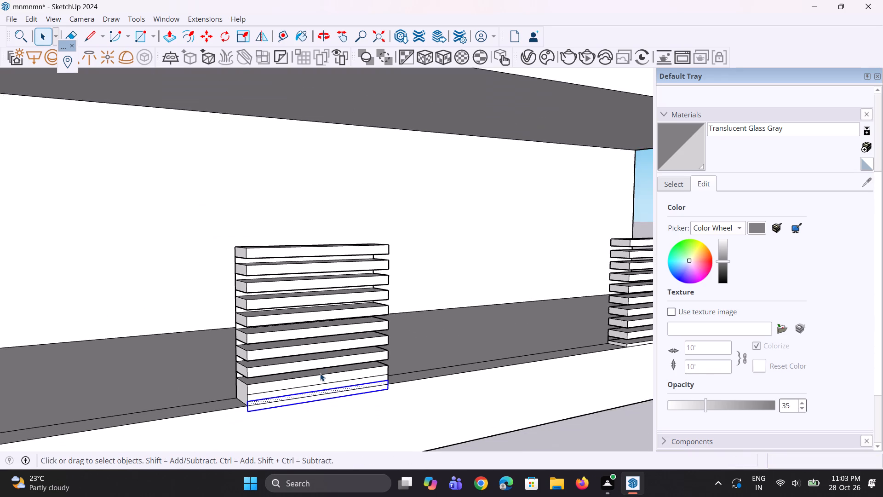
scroll(320, 373, down, 5)
click(425, 449)
click(425, 438)
scroll(344, 398, up, 5)
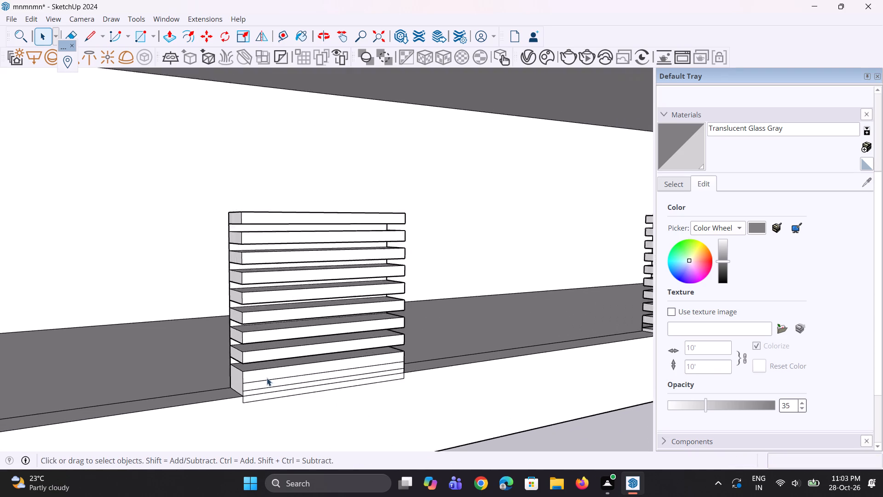
scroll(267, 378, up, 12)
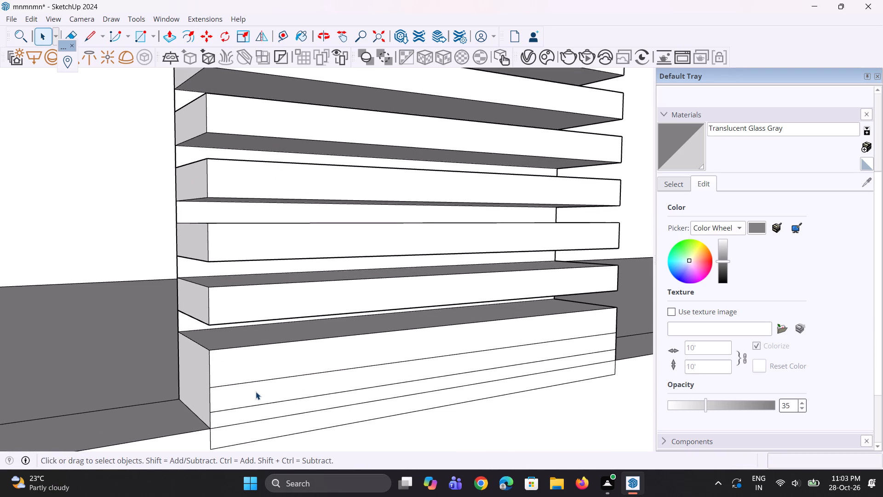
key(p)
double_click(258, 396)
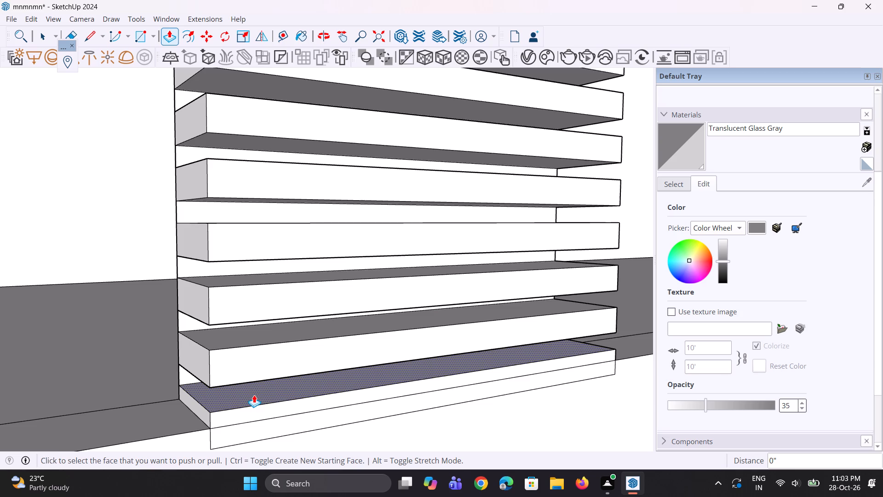
scroll(254, 395, down, 5)
scroll(254, 395, up, 1)
middle_drag(254, 395, 253, 382)
key(space)
scroll(252, 413, down, 2)
key(space)
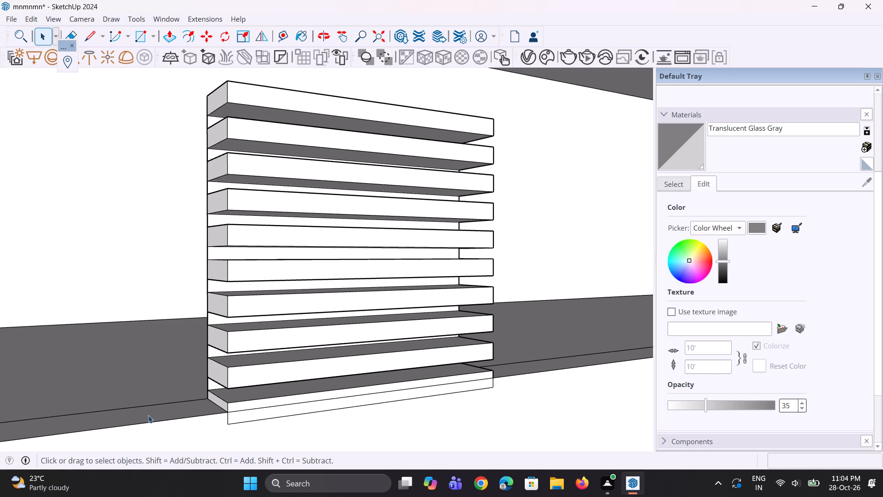
Delete the leftover back faces closing the four lowest slots of the short middle wall.
scroll(148, 416, down, 5)
middle_drag(171, 392, 223, 385)
scroll(217, 395, up, 11)
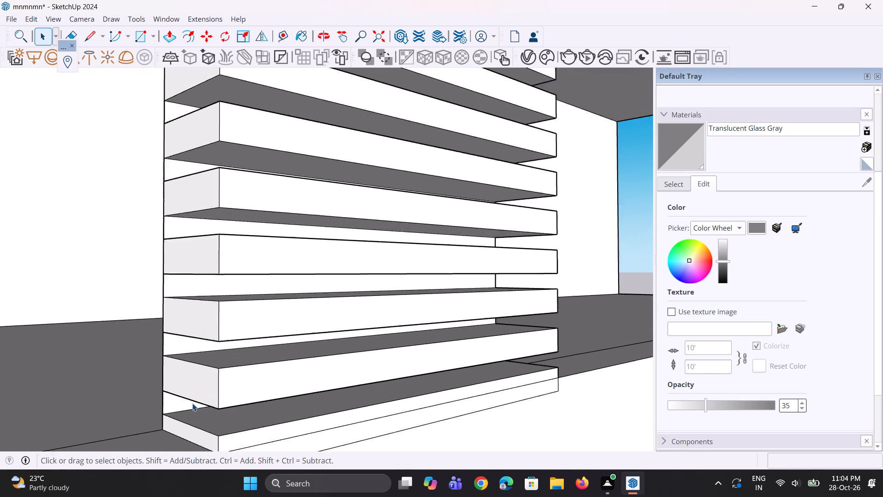
scroll(192, 403, up, 2)
click(177, 403)
key(Delete)
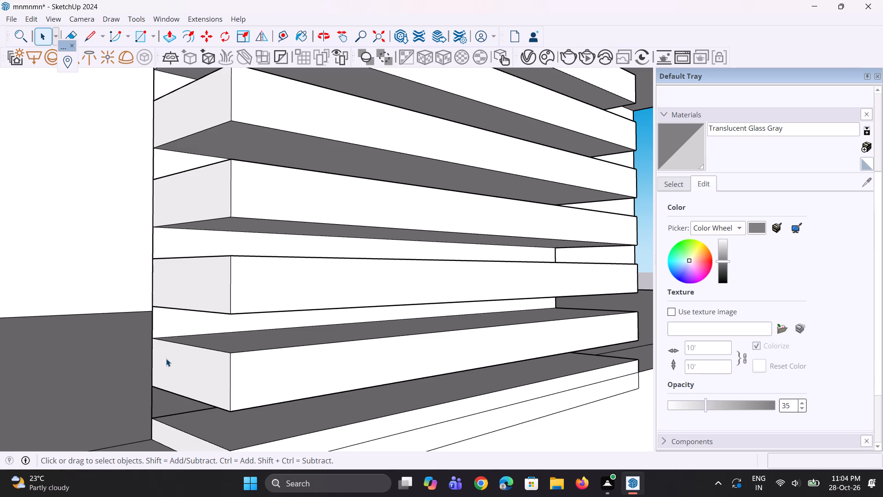
click(173, 329)
key(Delete)
scroll(201, 409, down, 8)
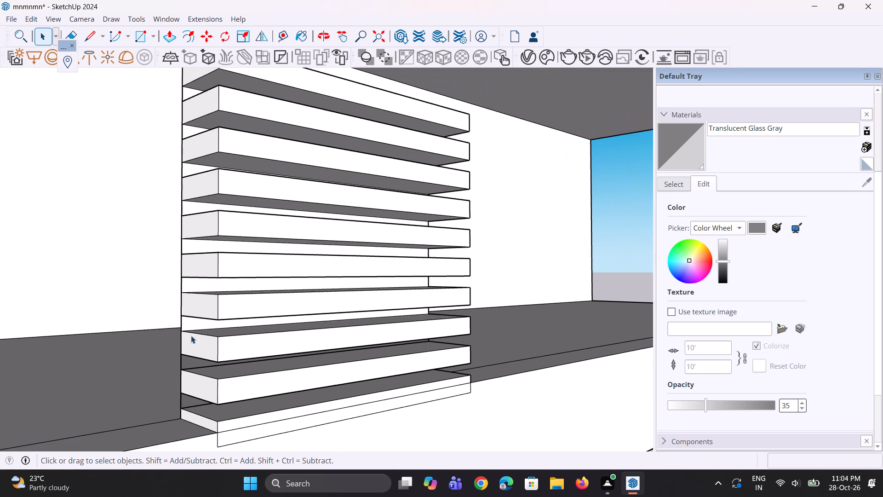
scroll(190, 333, up, 4)
click(190, 320)
key(Delete)
click(196, 262)
key(Delete)
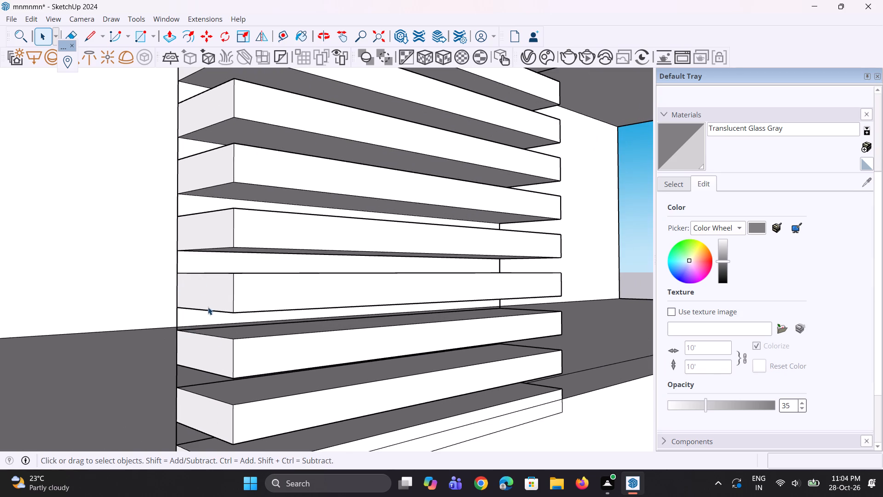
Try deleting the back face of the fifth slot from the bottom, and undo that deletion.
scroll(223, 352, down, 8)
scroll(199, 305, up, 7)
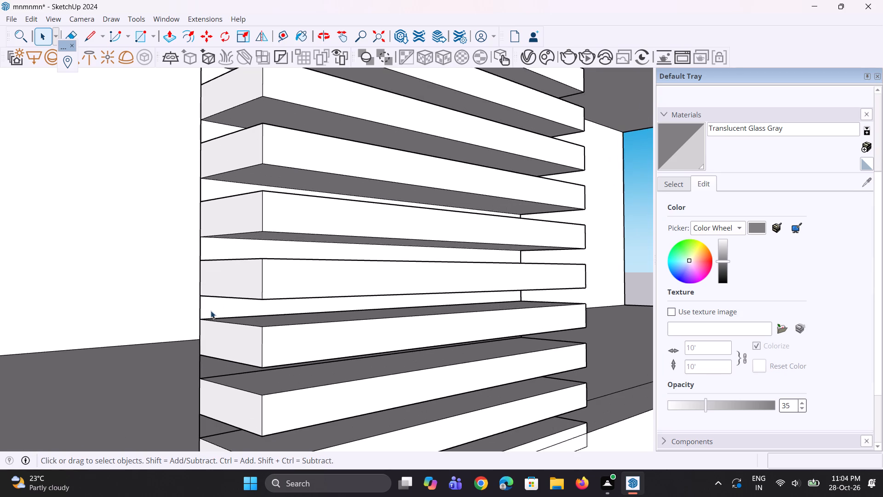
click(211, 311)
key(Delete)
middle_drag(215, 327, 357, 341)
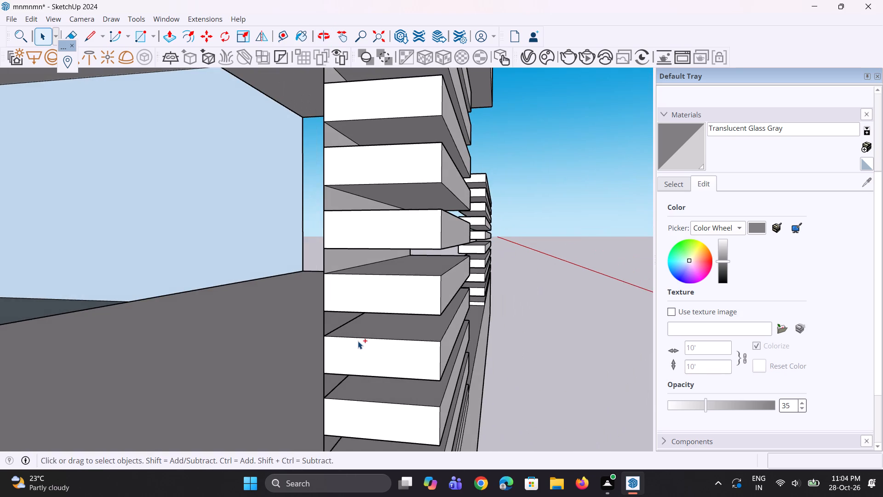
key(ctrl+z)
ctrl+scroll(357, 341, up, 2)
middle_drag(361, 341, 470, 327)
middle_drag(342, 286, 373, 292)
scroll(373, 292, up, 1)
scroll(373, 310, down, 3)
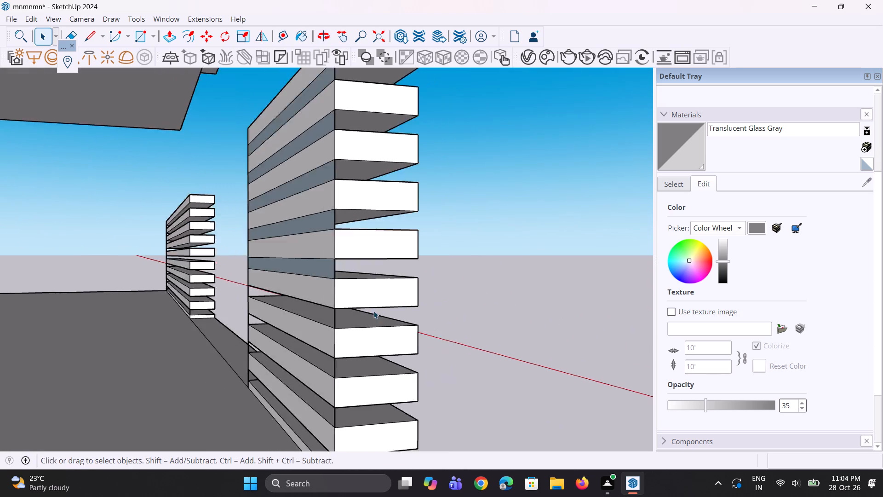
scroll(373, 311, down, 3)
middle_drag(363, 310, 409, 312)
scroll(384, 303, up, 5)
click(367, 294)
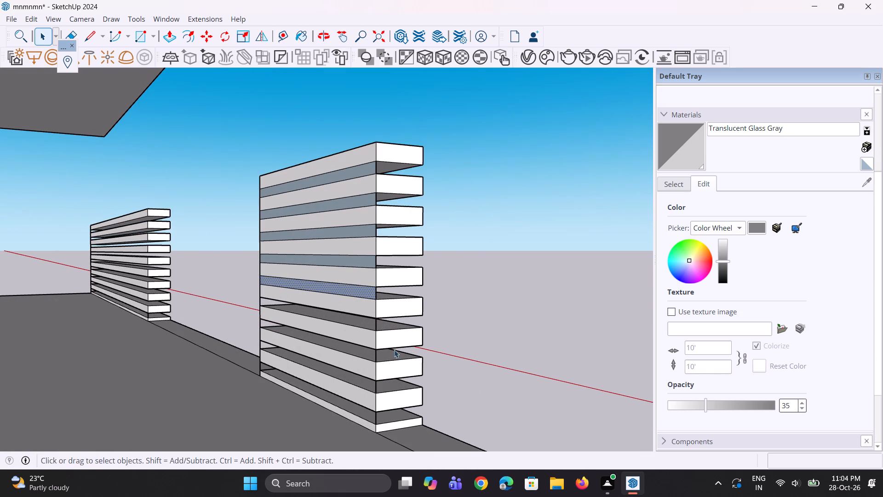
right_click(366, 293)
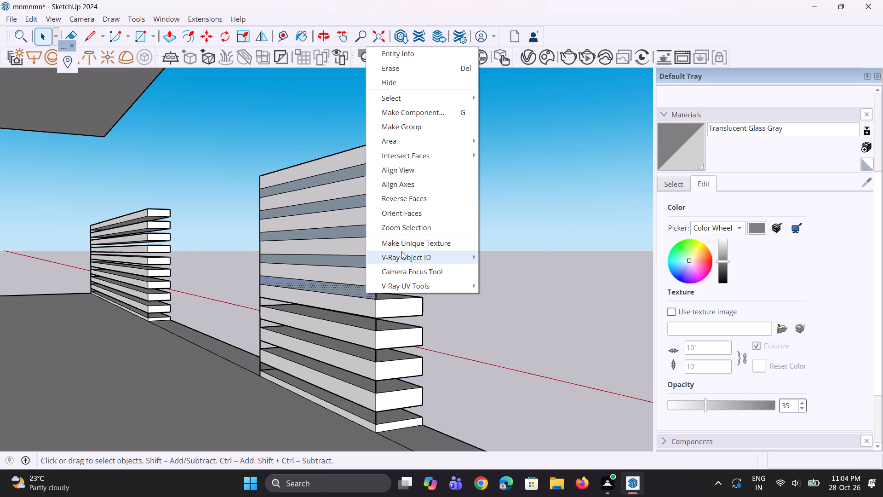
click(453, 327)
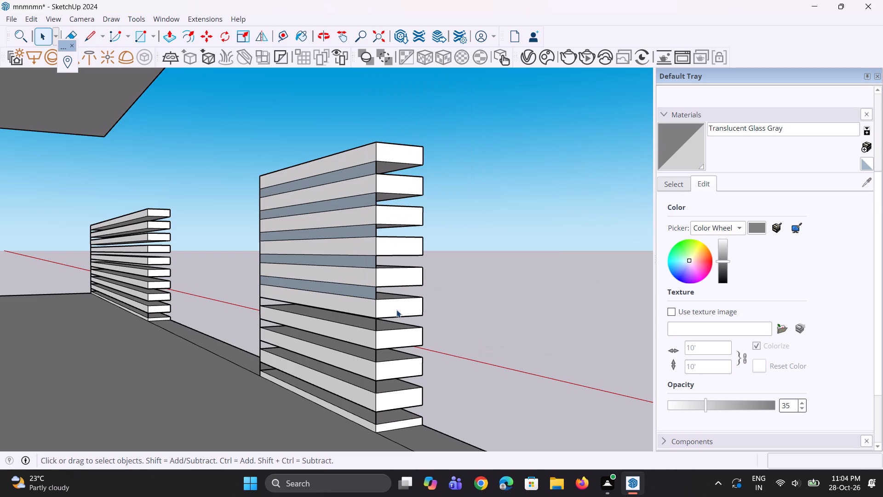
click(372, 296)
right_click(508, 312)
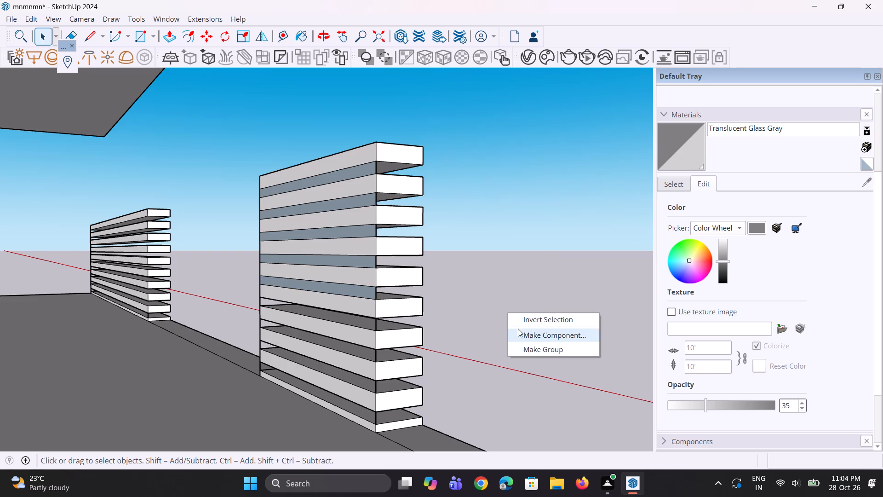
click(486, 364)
From behind the short middle wall, delete the faces closing the five uppermost slots.
scroll(346, 304, up, 3)
scroll(312, 191, up, 3)
scroll(381, 288, up, 1)
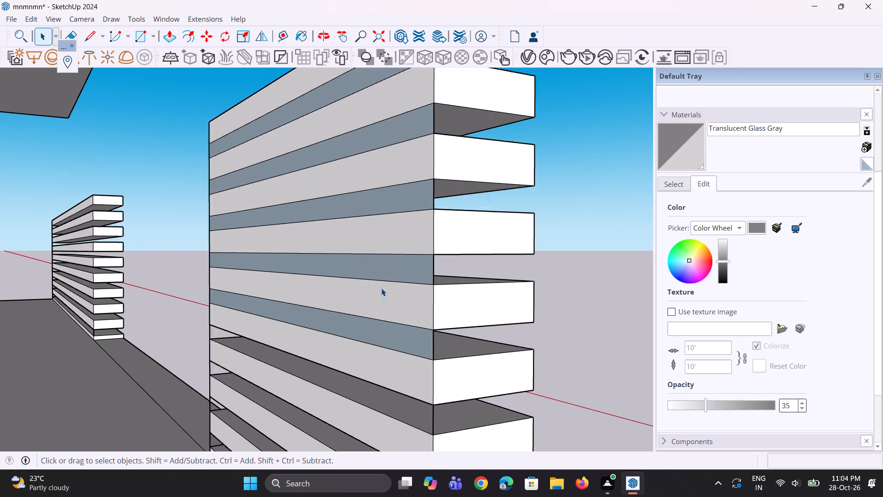
scroll(381, 288, up, 1)
click(415, 347)
key(Delete)
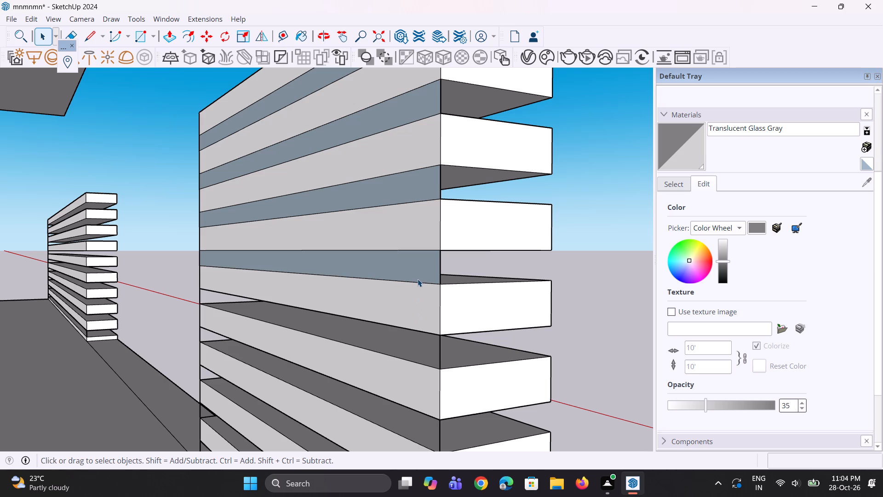
click(418, 279)
key(Delete)
click(416, 192)
key(Delete)
scroll(388, 292, down, 2)
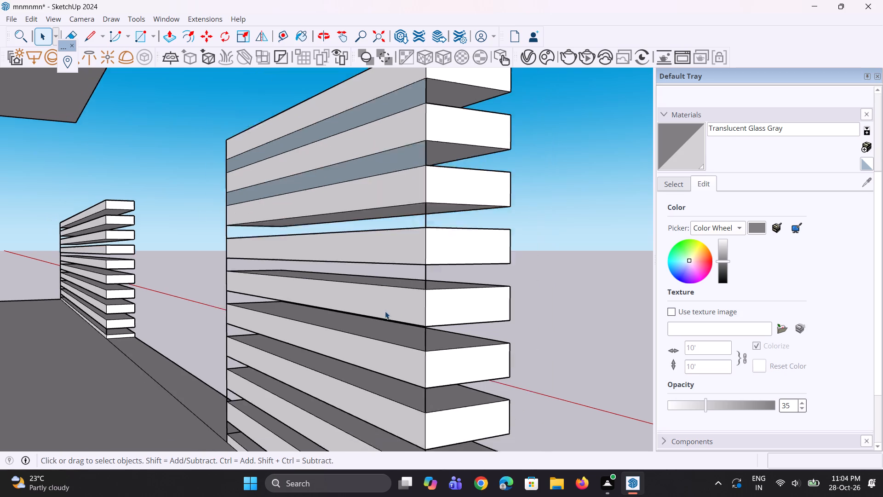
scroll(385, 311, down, 6)
scroll(394, 200, up, 10)
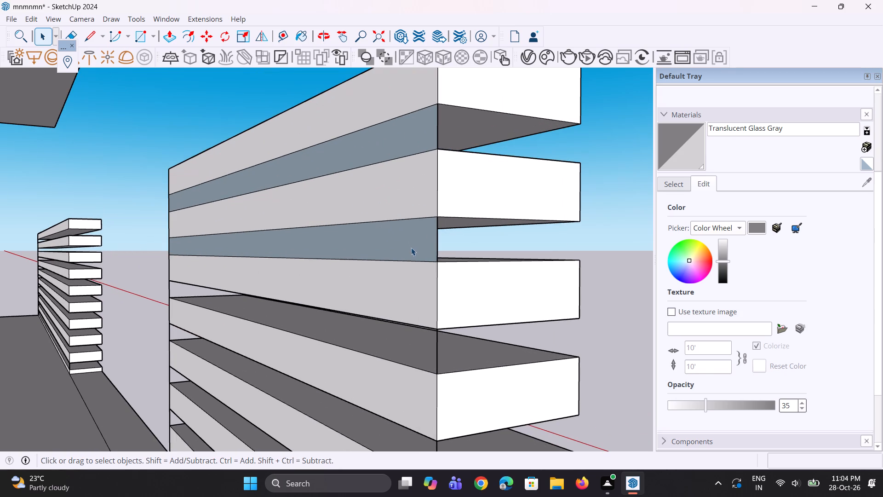
click(412, 248)
key(Delete)
click(408, 140)
key(Delete)
Erase the leftover vertical edges at both rear corners of the second slot and the far rear corner of the top slot.
middle_drag(459, 245, 413, 258)
key(e)
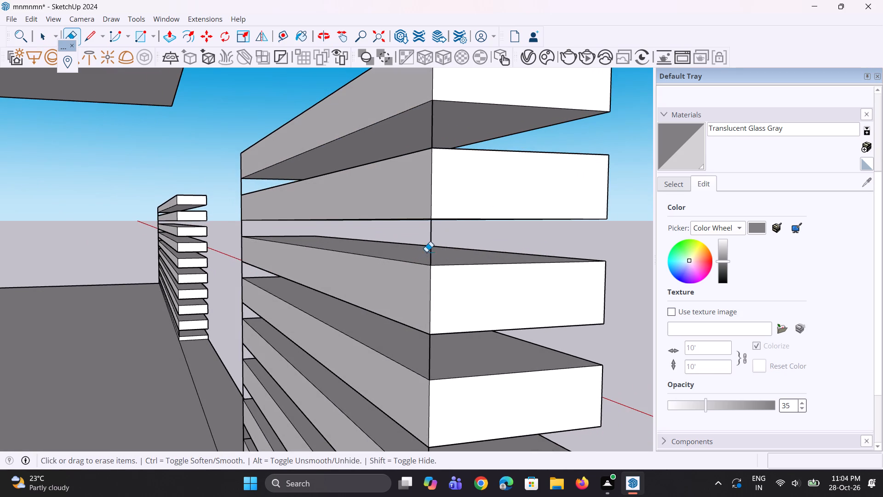
click(432, 250)
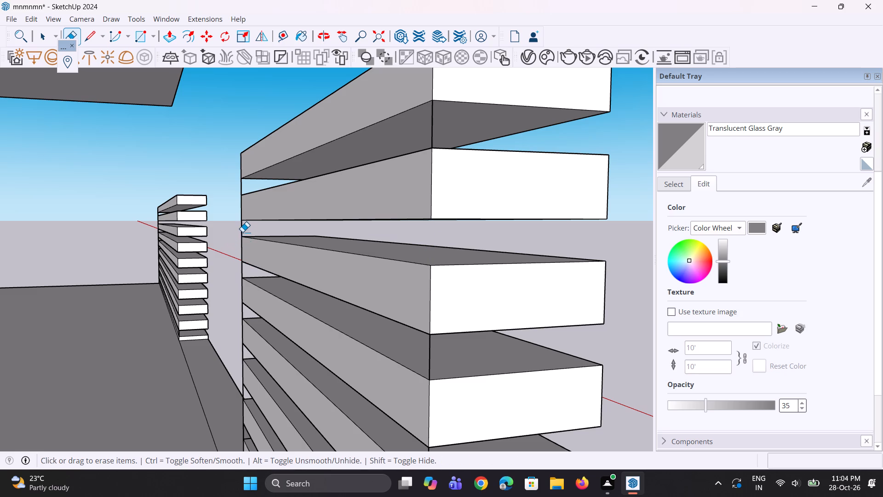
click(242, 232)
click(242, 187)
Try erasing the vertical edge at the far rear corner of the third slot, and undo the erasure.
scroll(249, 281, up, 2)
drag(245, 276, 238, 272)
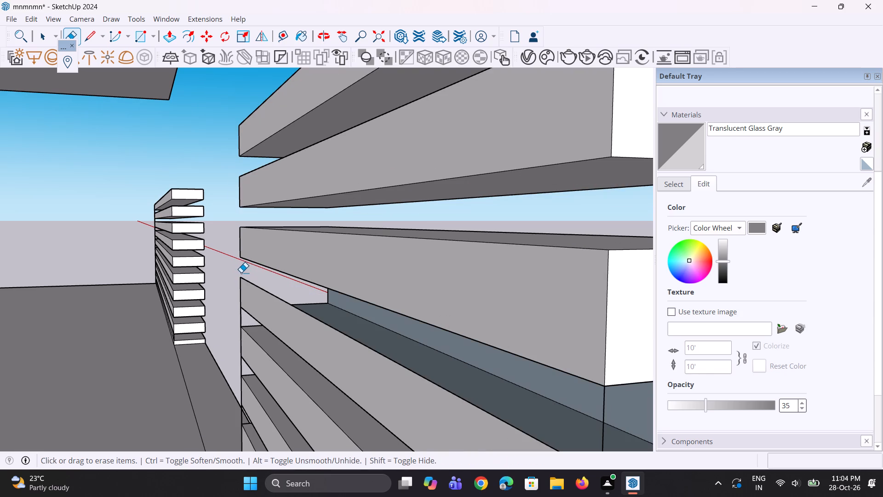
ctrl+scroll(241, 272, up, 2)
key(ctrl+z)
Erase the vertical edges crossing the third to sixth slots from the top at the middle wall's far rear corner.
scroll(247, 273, down, 9)
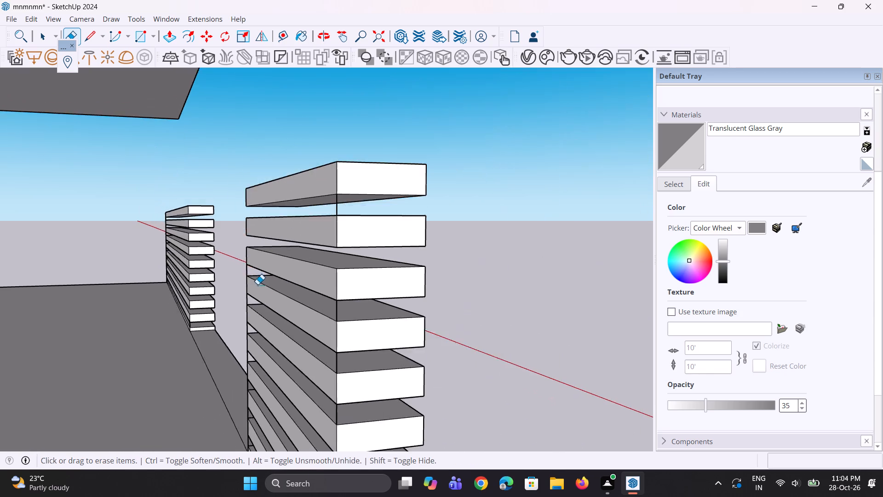
middle_drag(264, 285, 382, 288)
scroll(258, 286, up, 2)
scroll(184, 267, up, 4)
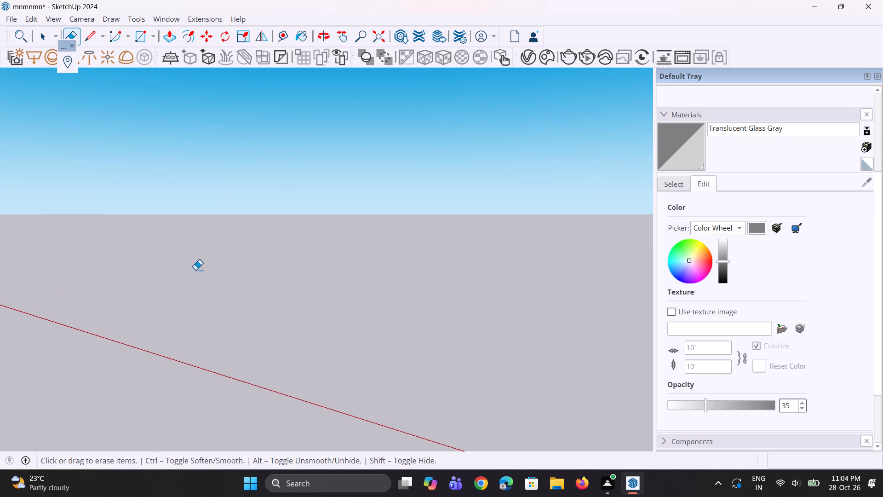
scroll(195, 270, down, 4)
scroll(187, 289, up, 6)
drag(175, 262, 165, 258)
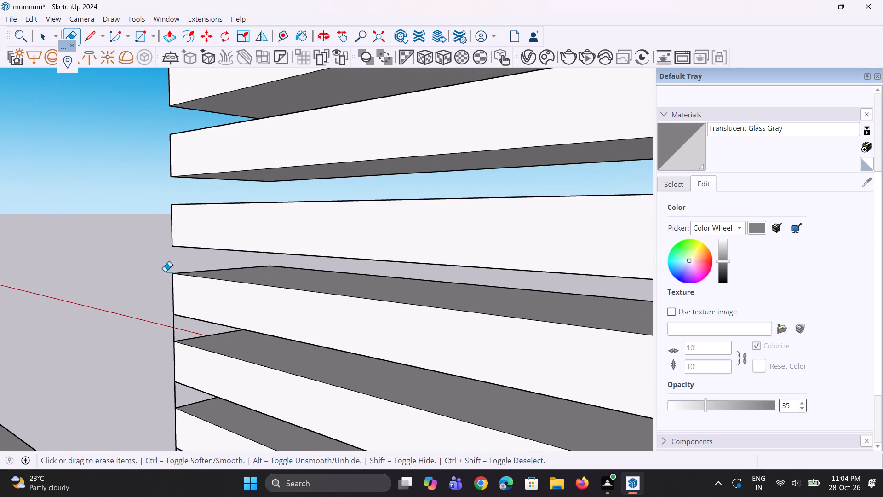
drag(180, 324, 171, 325)
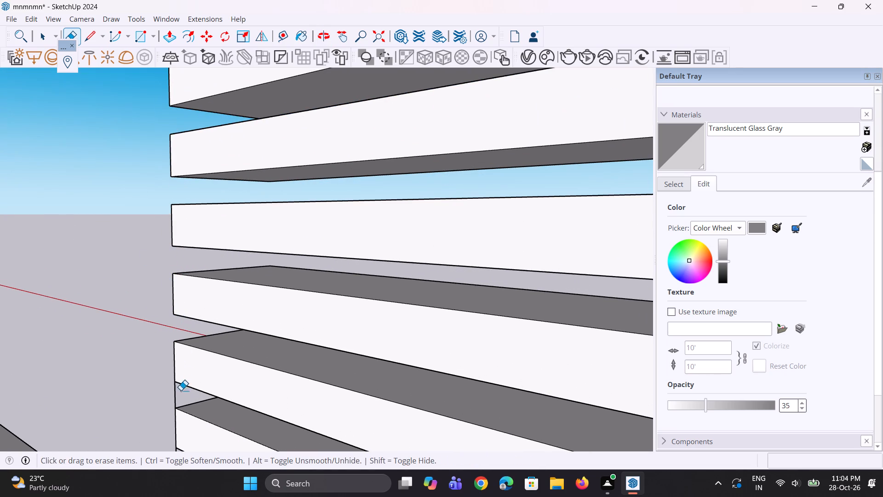
drag(180, 391, 172, 392)
scroll(206, 335, down, 5)
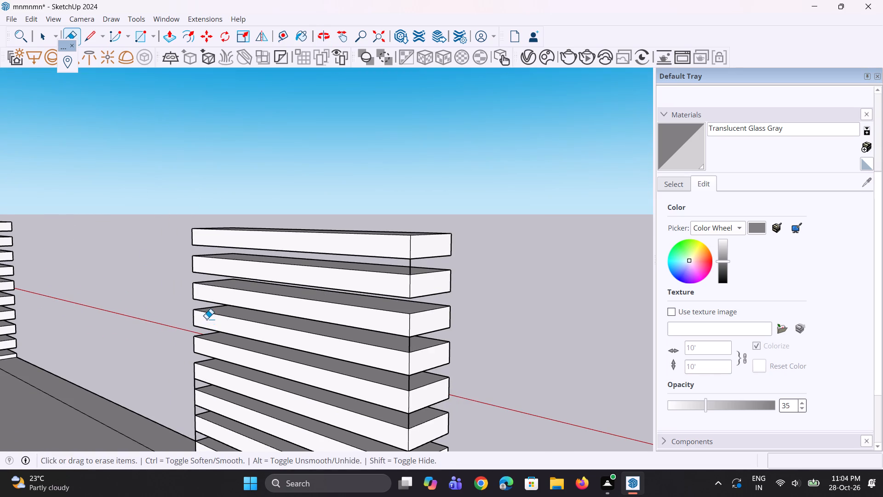
scroll(206, 317, down, 2)
scroll(317, 296, up, 2)
scroll(194, 378, up, 1)
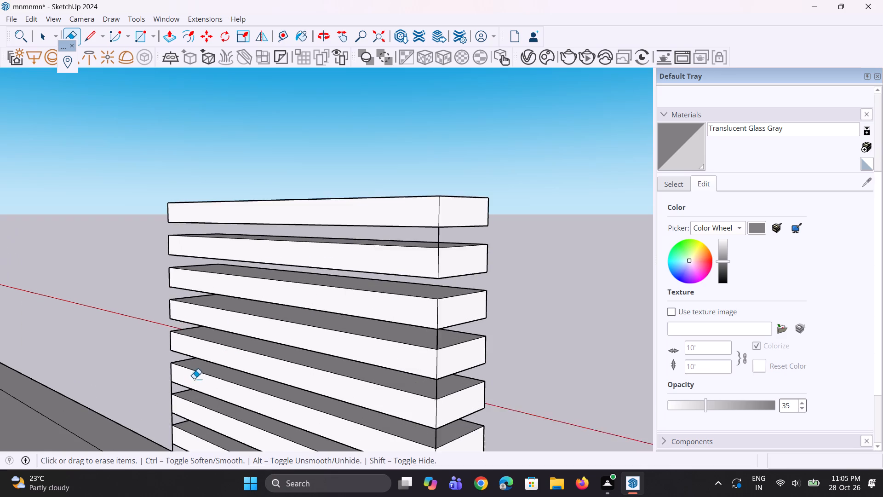
scroll(194, 379, up, 5)
drag(171, 390, 161, 388)
Erase the vertical edges crossing the seventh and eighth slots from the top at the same far rear corner.
scroll(205, 322, down, 4)
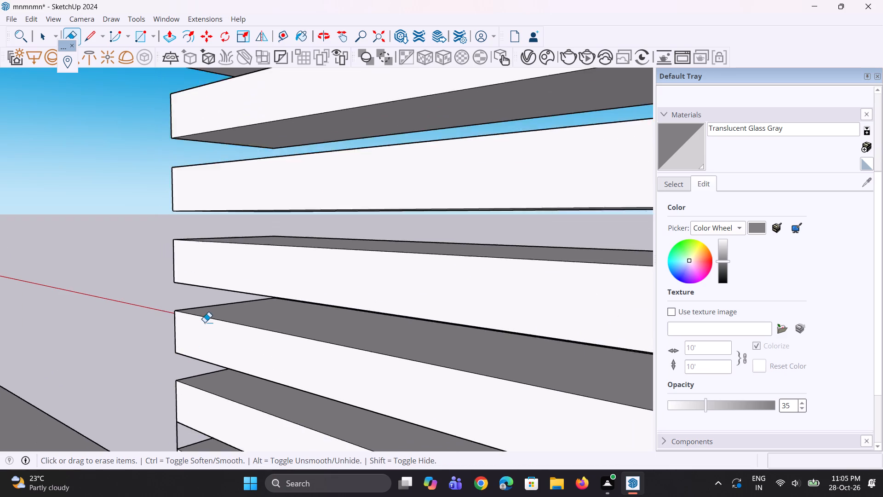
scroll(205, 322, down, 5)
scroll(199, 401, up, 5)
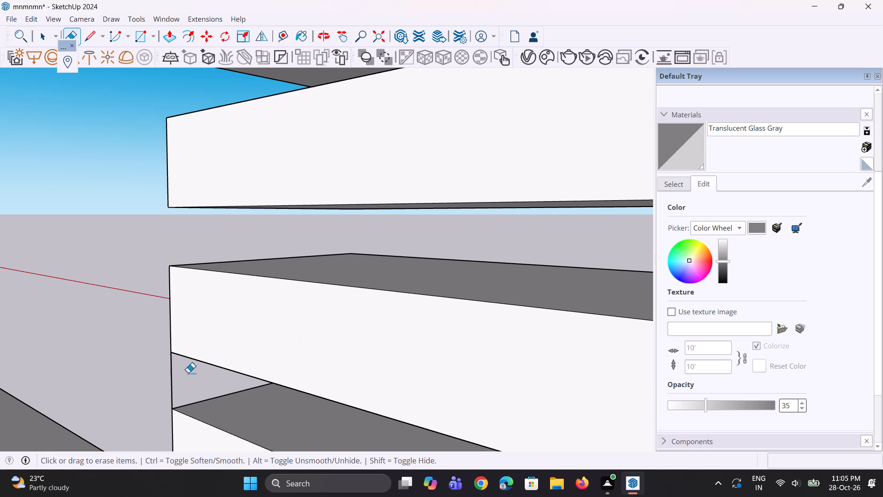
click(172, 378)
scroll(206, 312, down, 7)
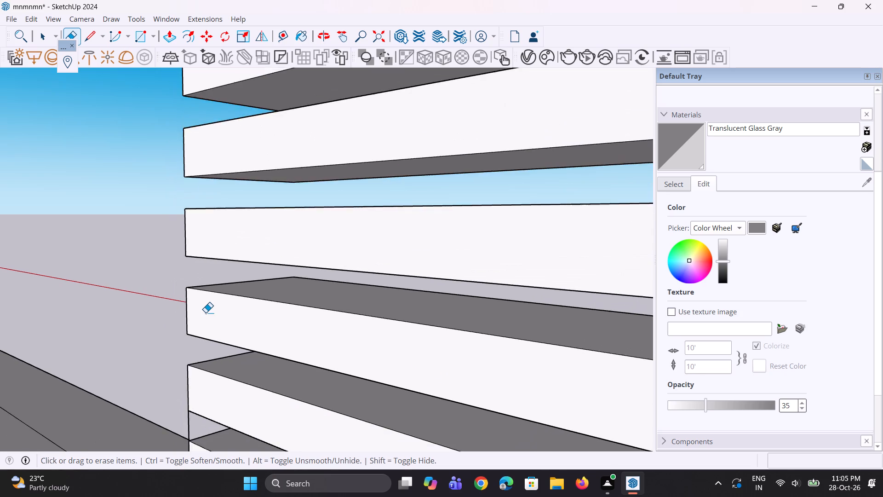
scroll(206, 305, down, 4)
scroll(185, 376, up, 3)
drag(221, 412, 222, 412)
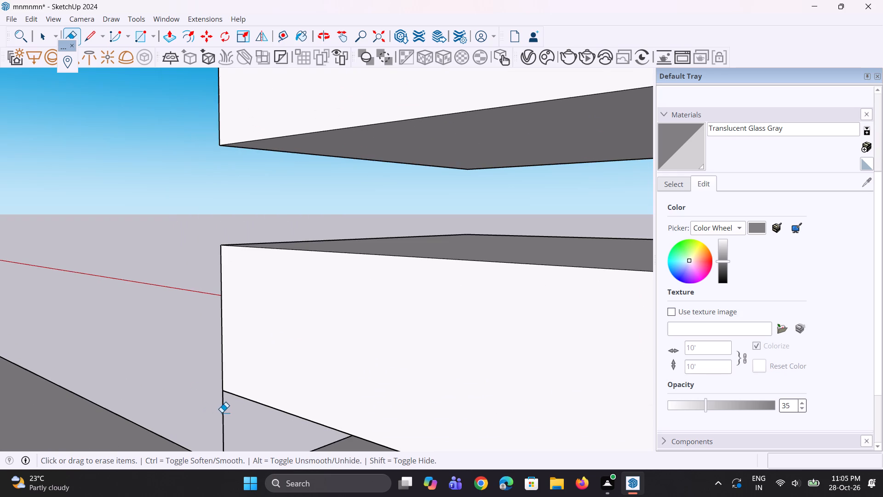
drag(222, 412, 225, 412)
scroll(220, 281, down, 14)
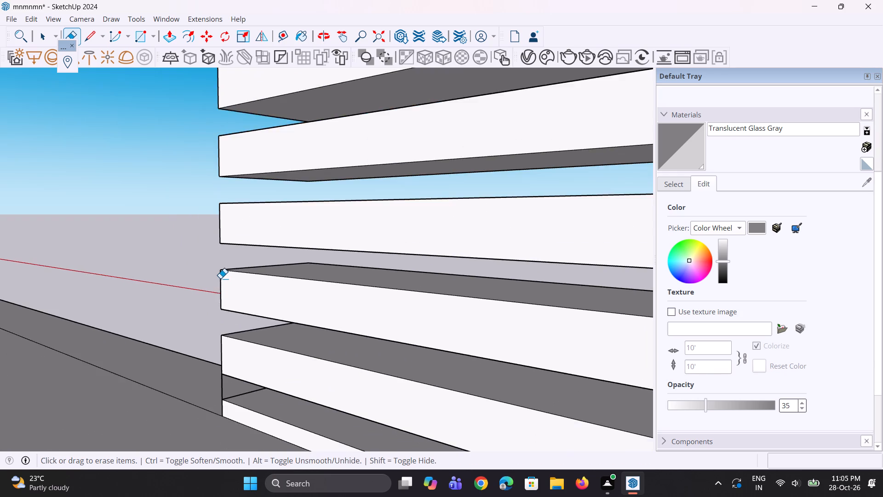
Erase the vertical edge crossing the lowest slot at the middle louvre wall's far rear corner.
scroll(220, 278, down, 5)
scroll(218, 350, up, 4)
click(223, 349)
Erase the vertical edge crossing the top slot at the middle wall's other rear corner, nearer the solid low wall.
scroll(184, 329, down, 2)
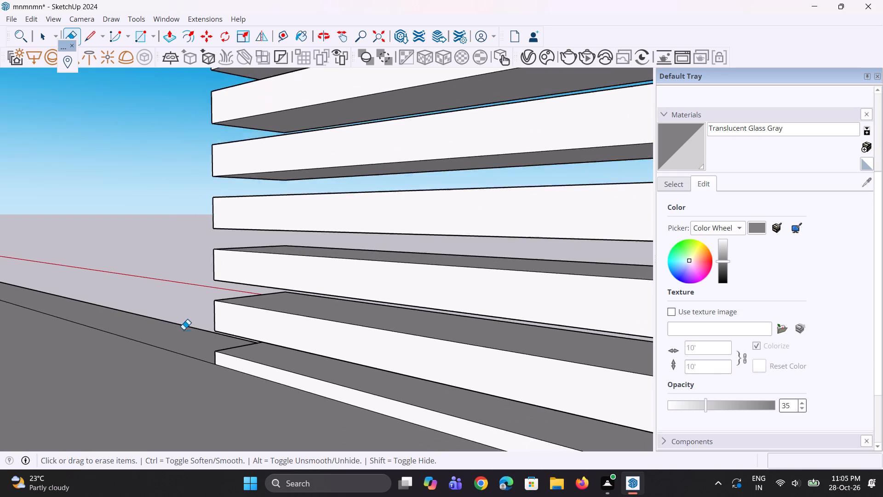
scroll(183, 329, down, 9)
middle_drag(270, 349, 406, 342)
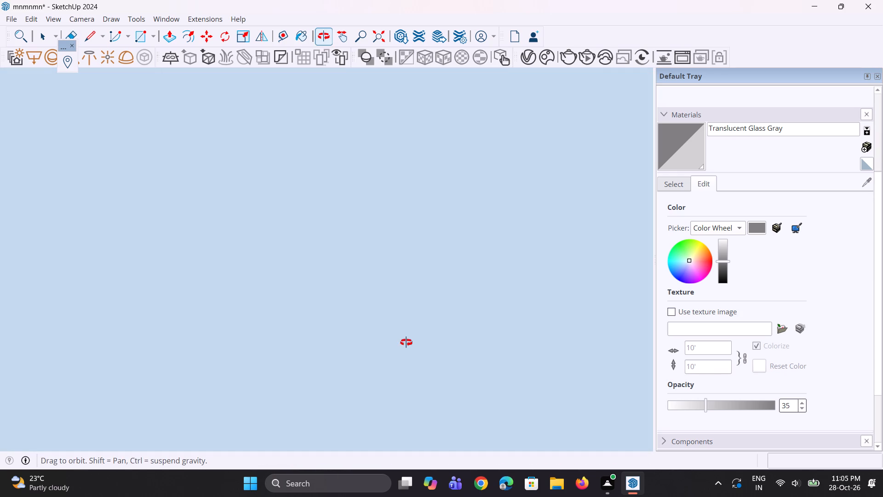
middle_drag(406, 342, 281, 353)
scroll(280, 353, up, 1)
scroll(342, 142, up, 5)
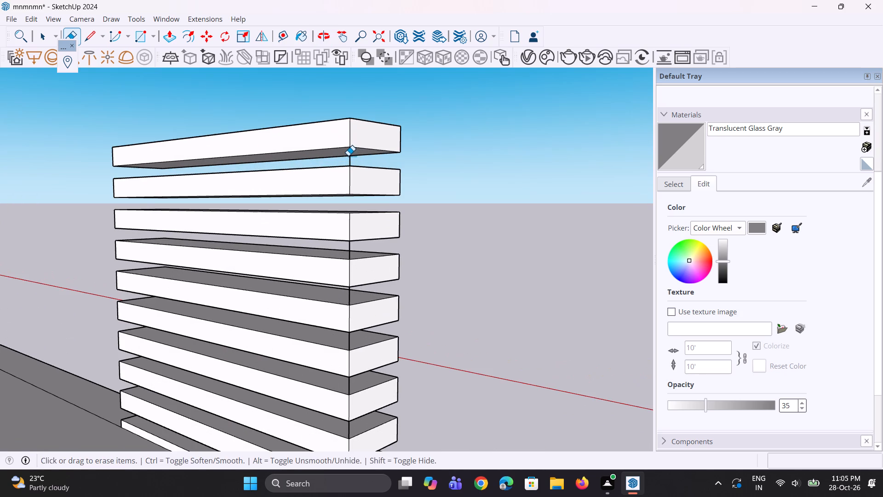
click(348, 156)
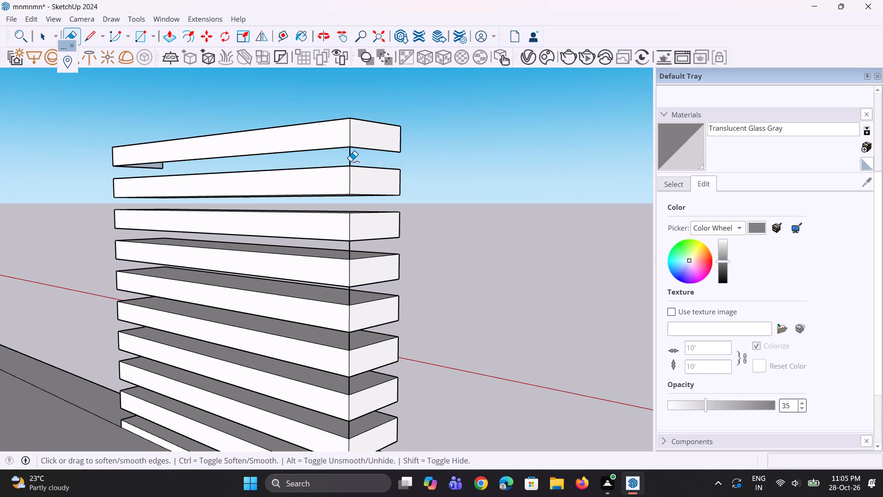
ctrl+scroll(350, 161, up, 2)
key(ctrl+z)
click(350, 161)
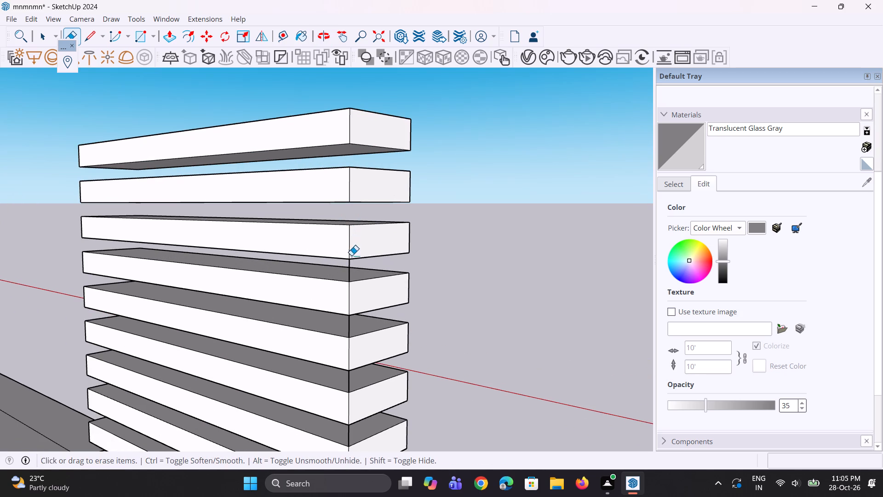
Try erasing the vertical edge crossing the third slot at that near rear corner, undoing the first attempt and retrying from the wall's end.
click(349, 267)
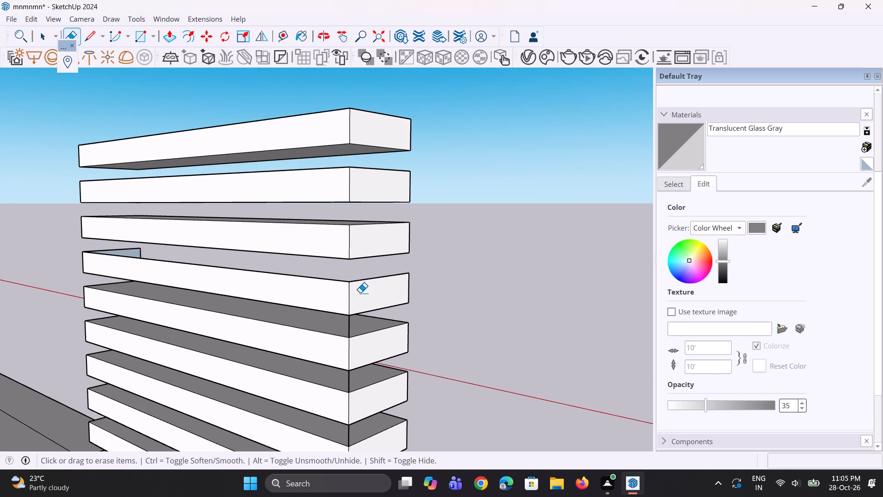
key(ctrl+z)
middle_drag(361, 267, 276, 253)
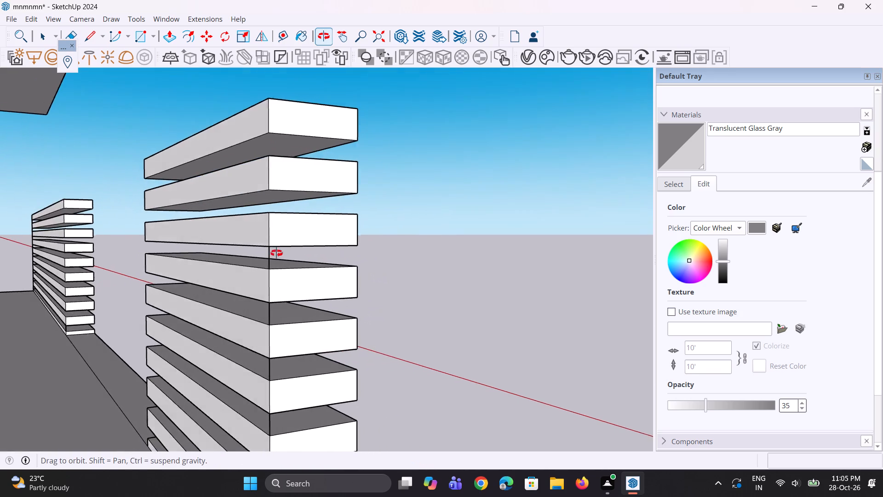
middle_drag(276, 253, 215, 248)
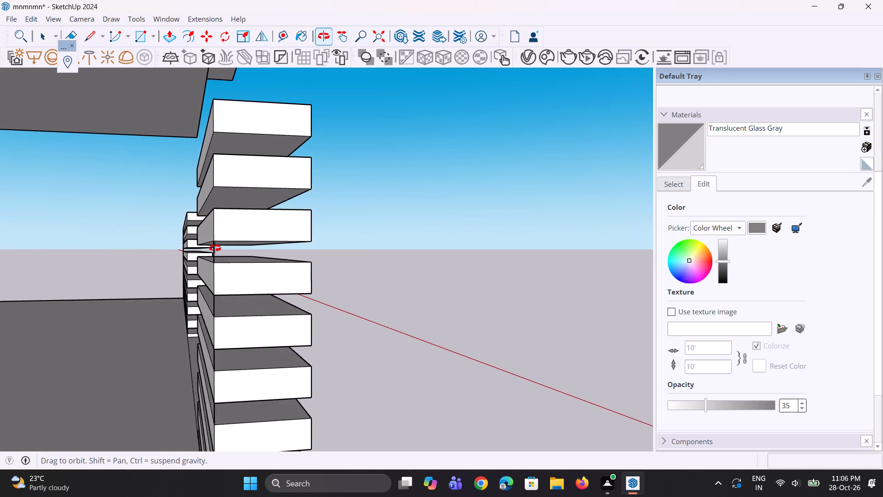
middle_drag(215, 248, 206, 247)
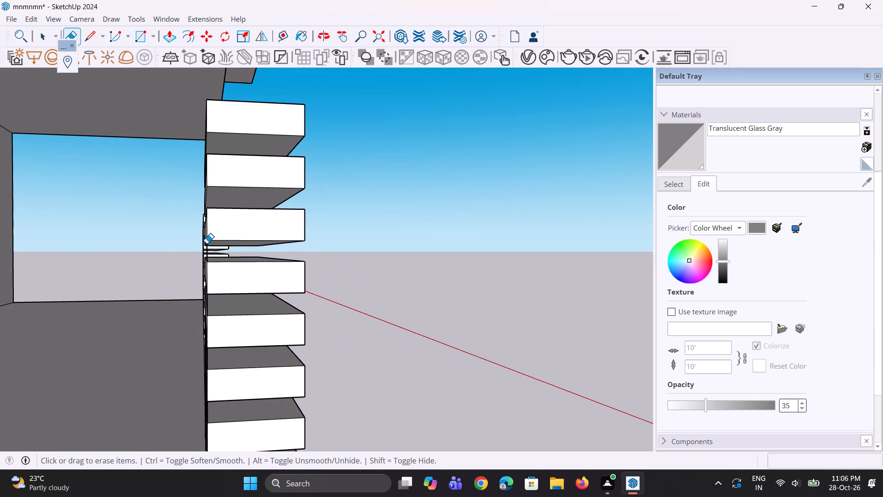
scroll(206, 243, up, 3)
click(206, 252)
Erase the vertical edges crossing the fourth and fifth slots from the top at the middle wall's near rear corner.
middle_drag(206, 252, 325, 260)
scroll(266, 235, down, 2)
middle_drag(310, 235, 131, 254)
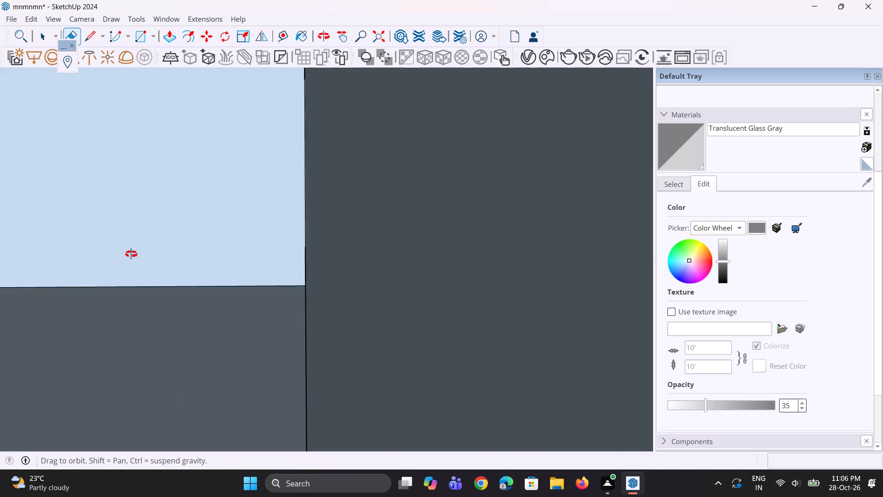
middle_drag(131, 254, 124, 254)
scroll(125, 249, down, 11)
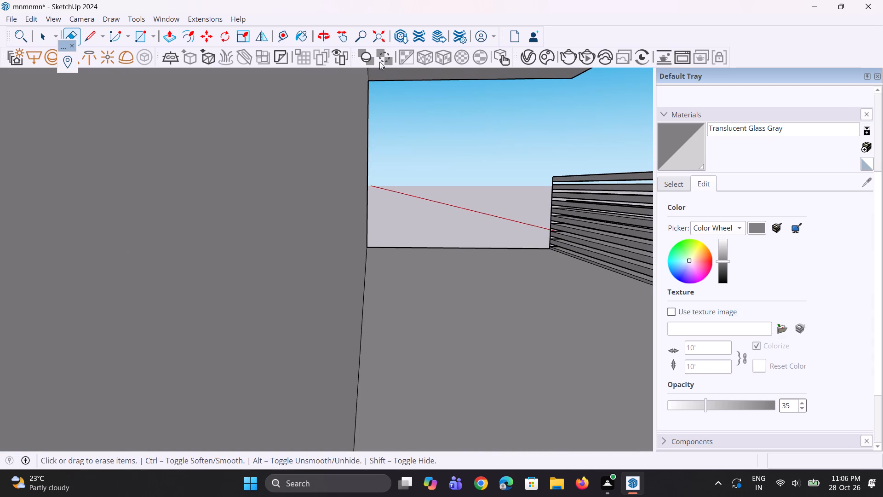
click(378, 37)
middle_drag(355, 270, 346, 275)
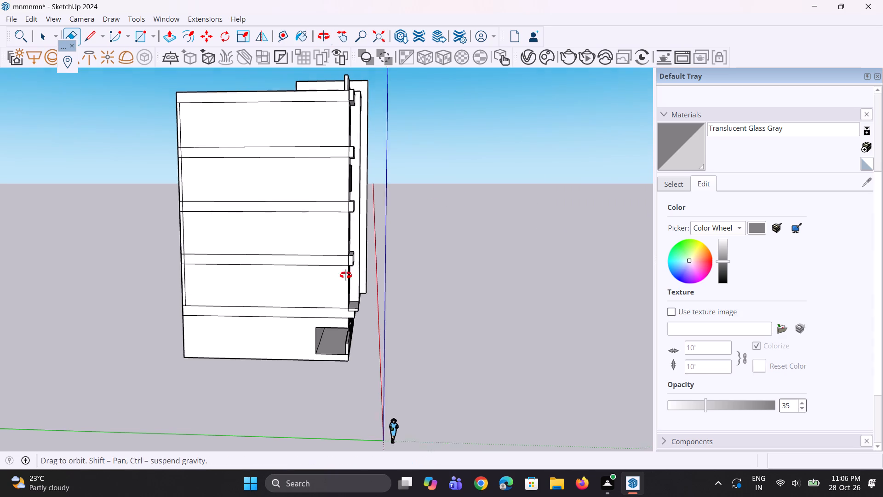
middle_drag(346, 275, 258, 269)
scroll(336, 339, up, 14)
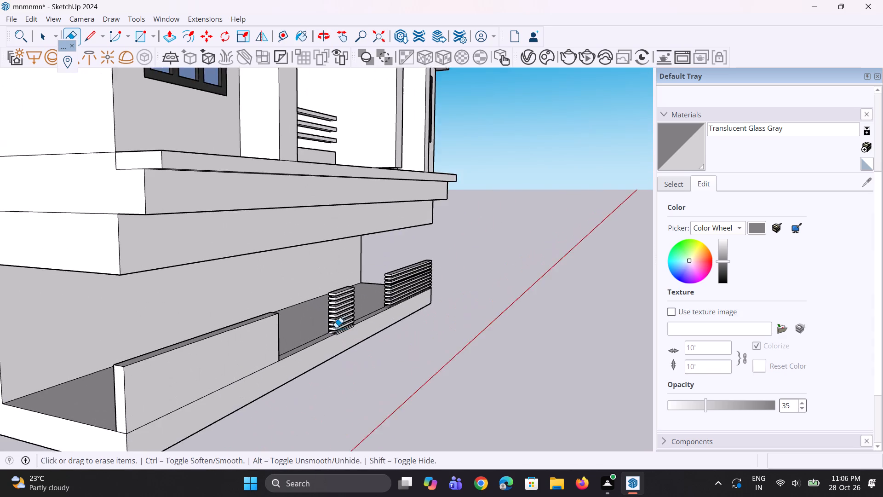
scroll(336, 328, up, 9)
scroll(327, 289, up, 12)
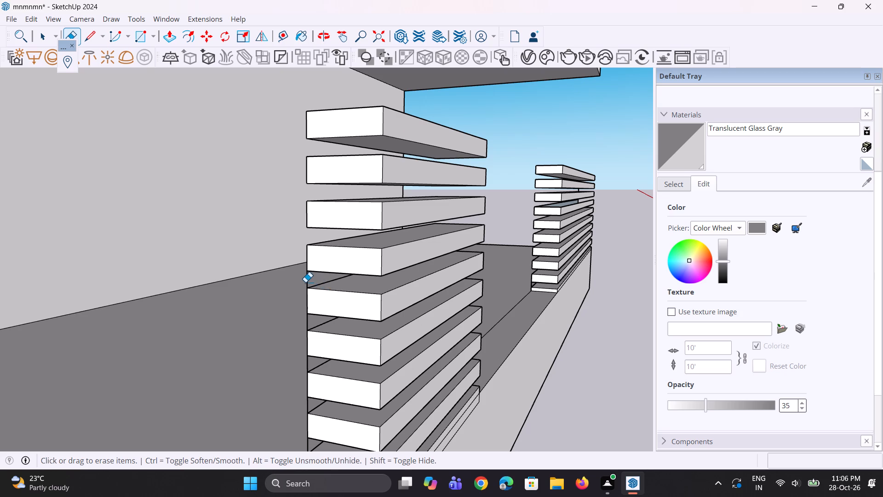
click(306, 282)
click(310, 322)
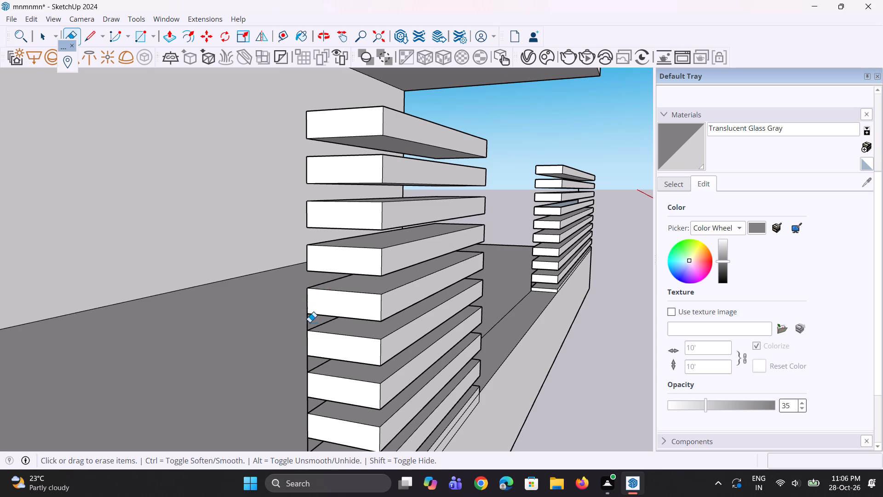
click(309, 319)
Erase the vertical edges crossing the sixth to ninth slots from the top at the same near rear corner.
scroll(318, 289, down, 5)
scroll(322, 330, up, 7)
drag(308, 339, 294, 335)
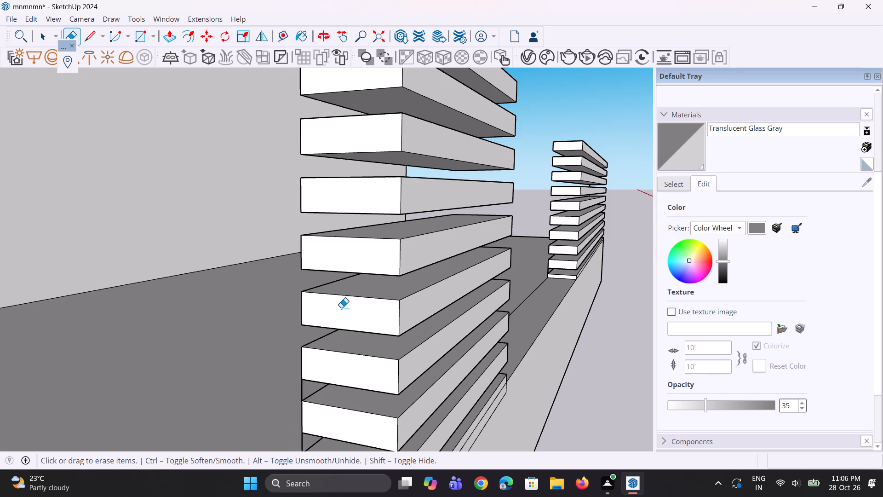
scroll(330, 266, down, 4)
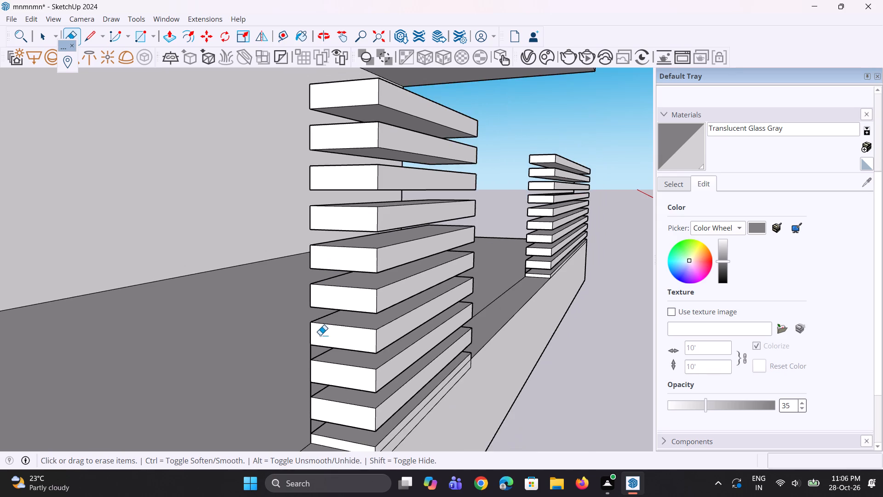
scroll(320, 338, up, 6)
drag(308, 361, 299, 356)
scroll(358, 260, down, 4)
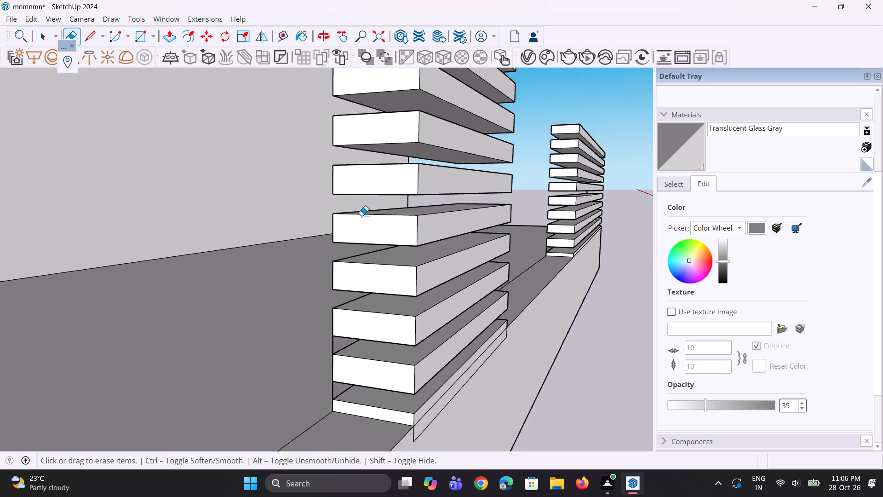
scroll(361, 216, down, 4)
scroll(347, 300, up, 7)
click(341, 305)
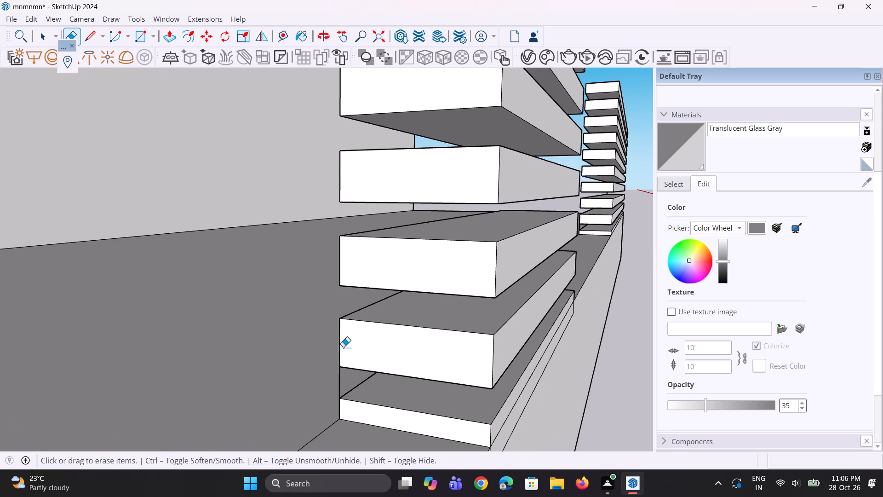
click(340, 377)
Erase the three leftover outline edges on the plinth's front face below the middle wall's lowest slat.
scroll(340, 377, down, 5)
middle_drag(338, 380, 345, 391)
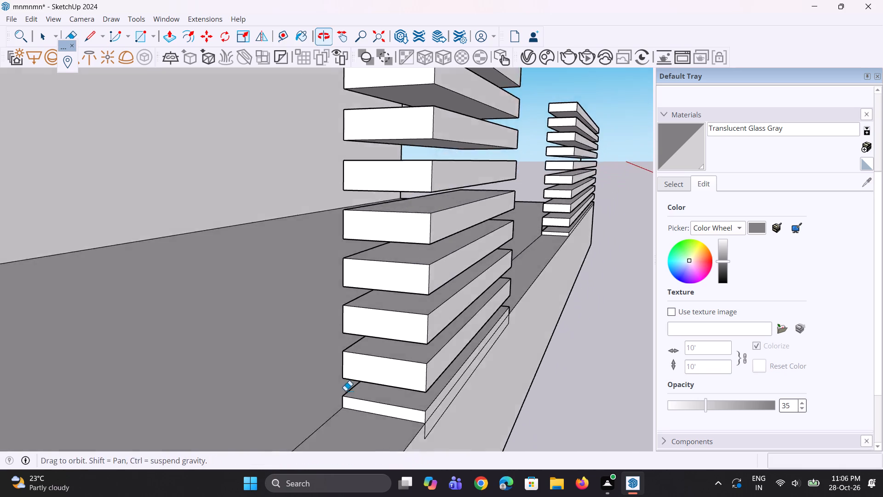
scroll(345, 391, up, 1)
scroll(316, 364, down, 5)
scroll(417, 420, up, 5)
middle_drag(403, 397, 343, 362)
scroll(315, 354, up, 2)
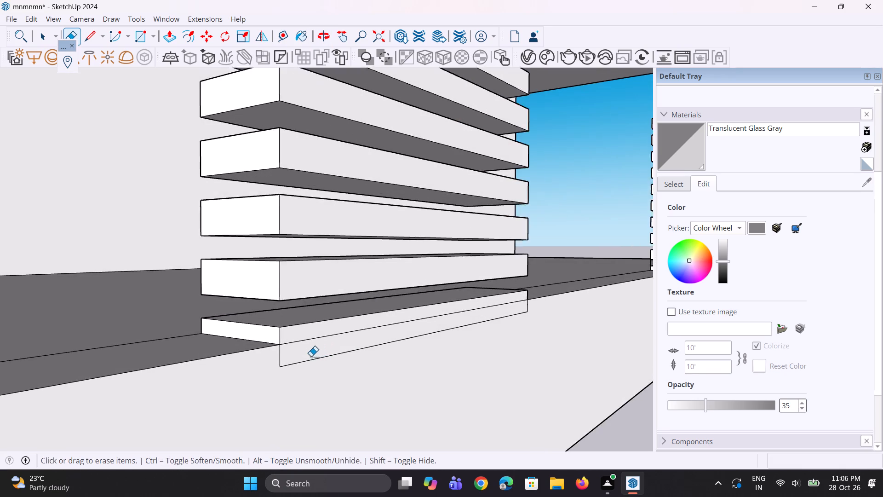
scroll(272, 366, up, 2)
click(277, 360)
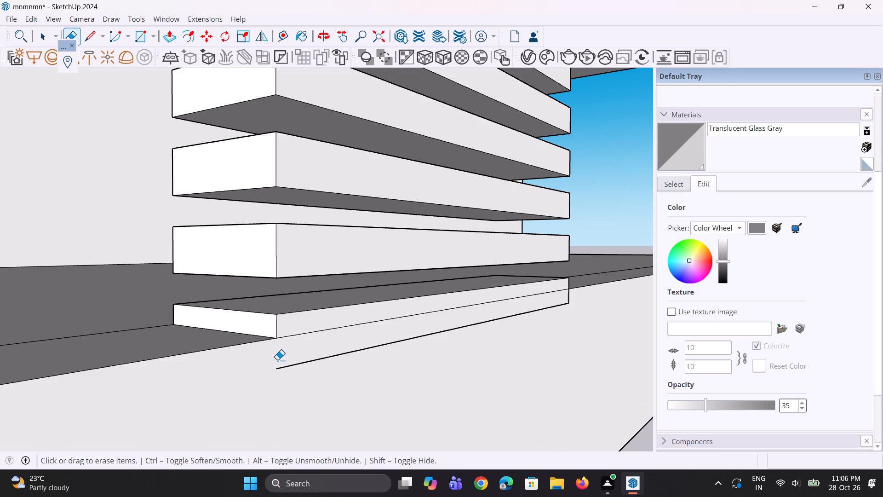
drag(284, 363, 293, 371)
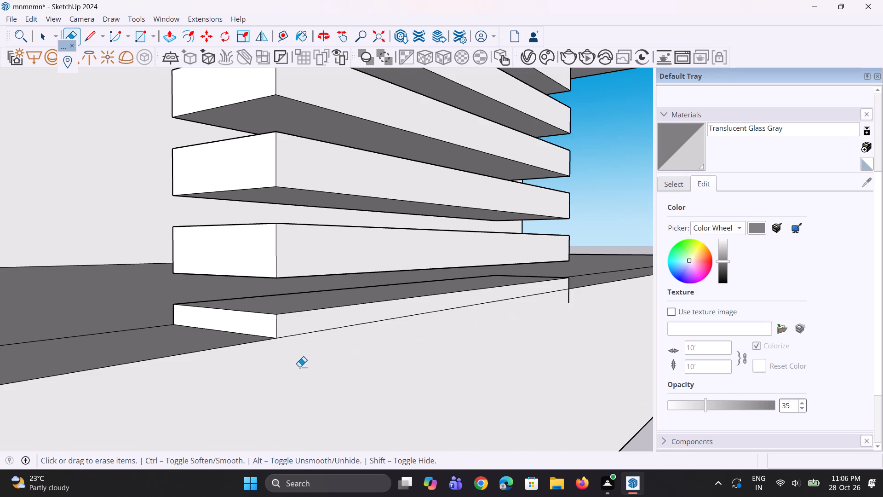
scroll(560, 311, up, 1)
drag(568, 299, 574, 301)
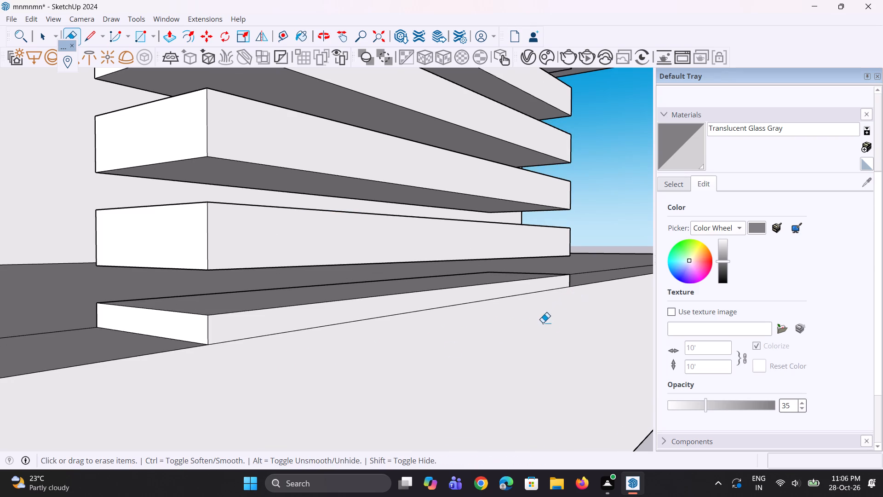
Examine the slots of the end louvre wall from the building's far end for damaged or stray faces.
scroll(543, 323, down, 5)
scroll(463, 324, down, 17)
scroll(443, 335, down, 6)
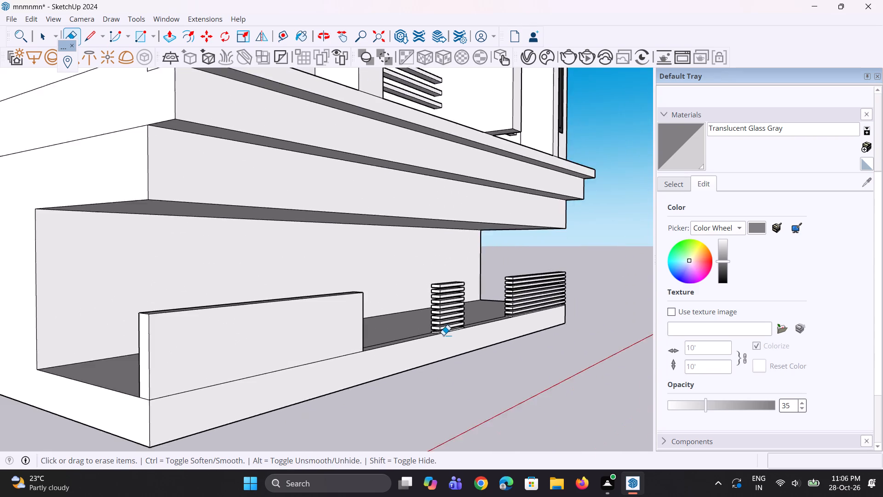
scroll(443, 335, up, 1)
middle_drag(443, 335, 354, 321)
scroll(327, 314, down, 5)
scroll(526, 286, up, 1)
middle_drag(524, 285, 47, 256)
scroll(182, 306, up, 20)
scroll(182, 306, up, 2)
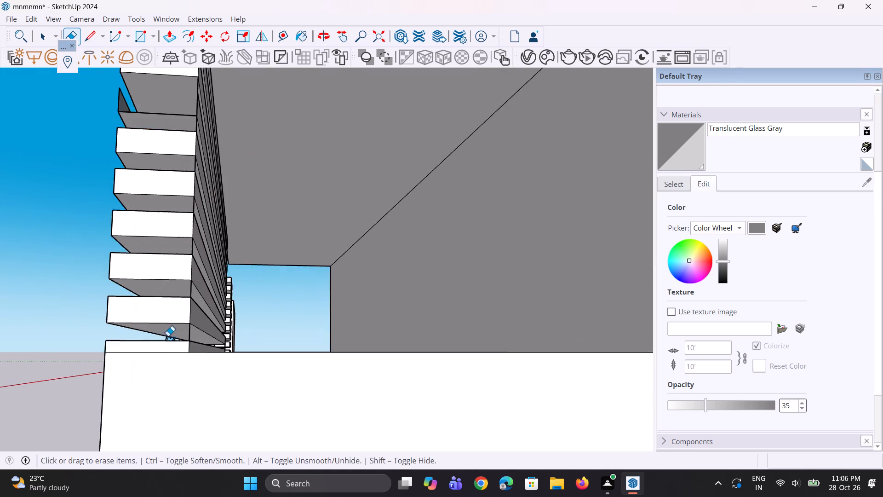
middle_drag(184, 347, 276, 359)
scroll(278, 362, down, 4)
scroll(235, 205, up, 1)
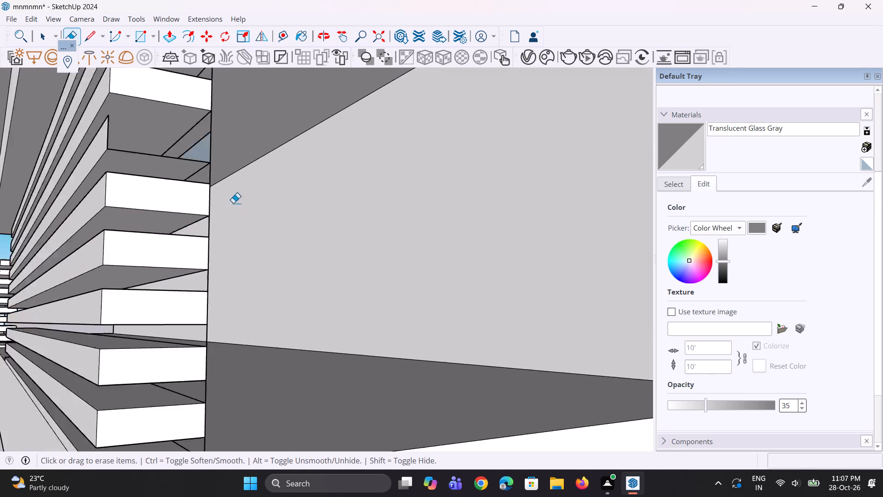
scroll(233, 203, up, 1)
scroll(227, 278, down, 5)
scroll(229, 241, up, 4)
scroll(206, 254, down, 3)
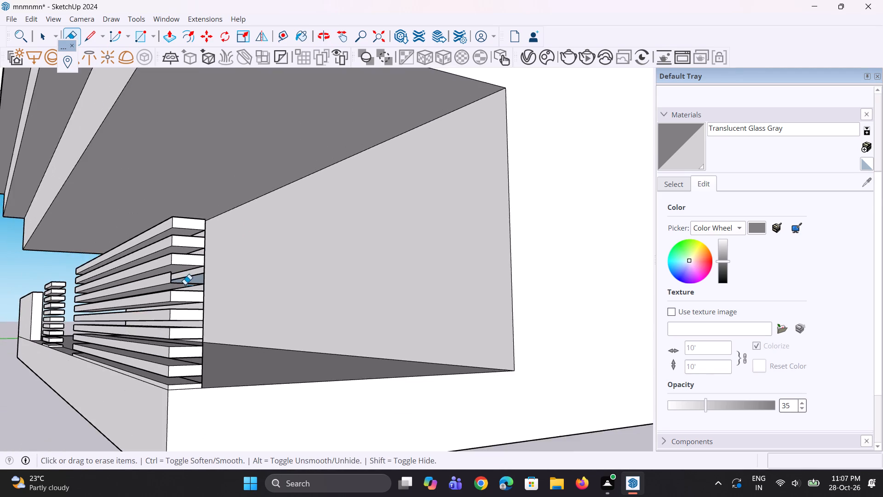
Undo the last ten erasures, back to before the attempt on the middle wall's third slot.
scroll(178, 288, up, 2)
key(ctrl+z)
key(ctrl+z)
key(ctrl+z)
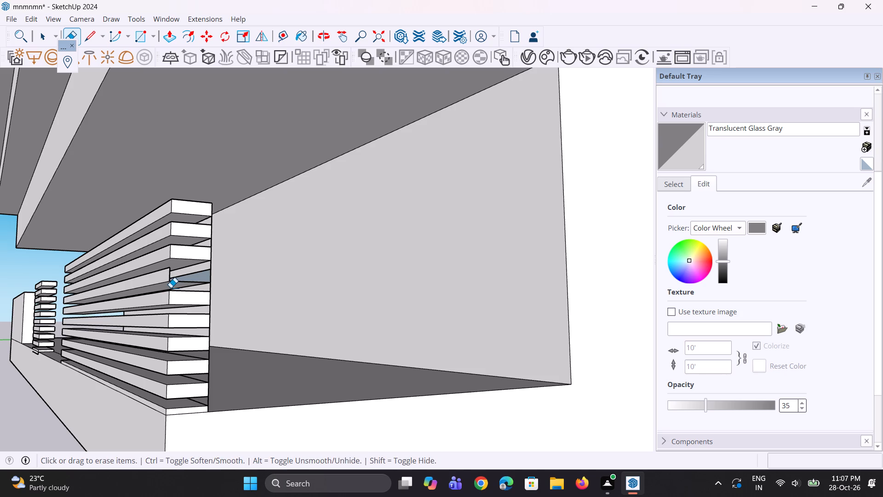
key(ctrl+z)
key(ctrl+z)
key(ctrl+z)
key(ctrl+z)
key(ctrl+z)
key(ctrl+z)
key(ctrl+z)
Erase the vertical edges crossing the top four slots at the louvre wall's near rear corner.
scroll(206, 252, up, 7)
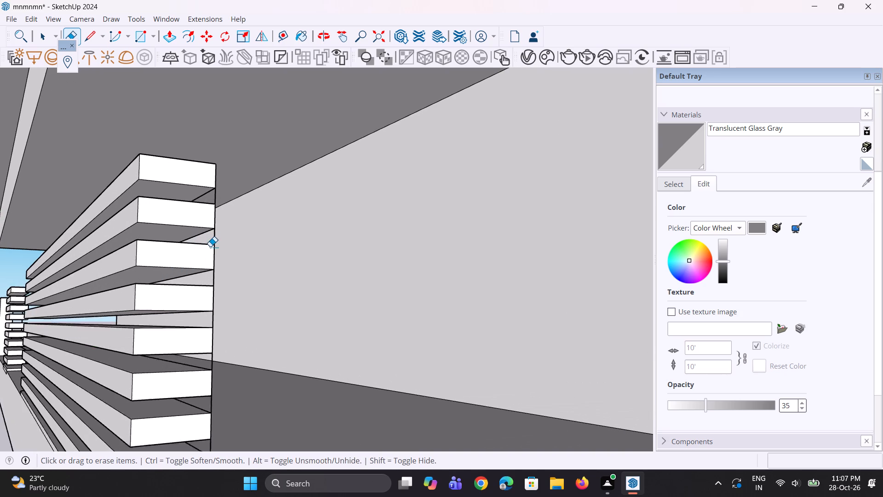
click(215, 237)
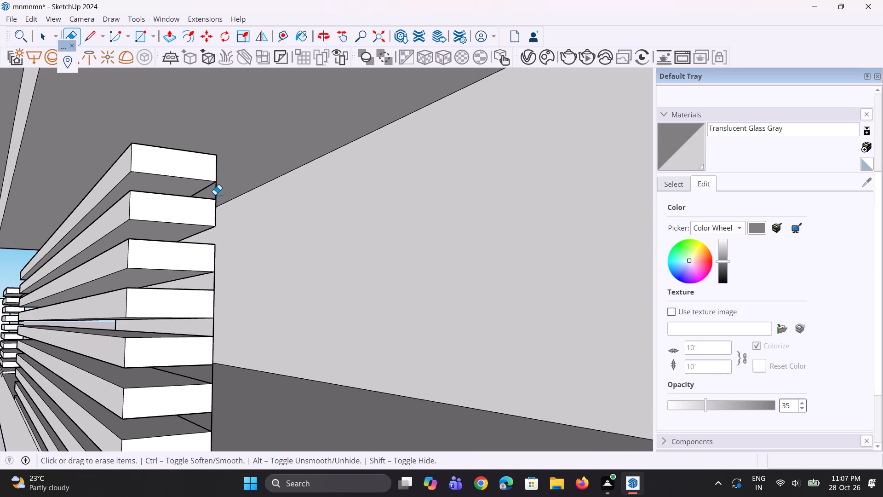
click(215, 194)
scroll(209, 283, up, 1)
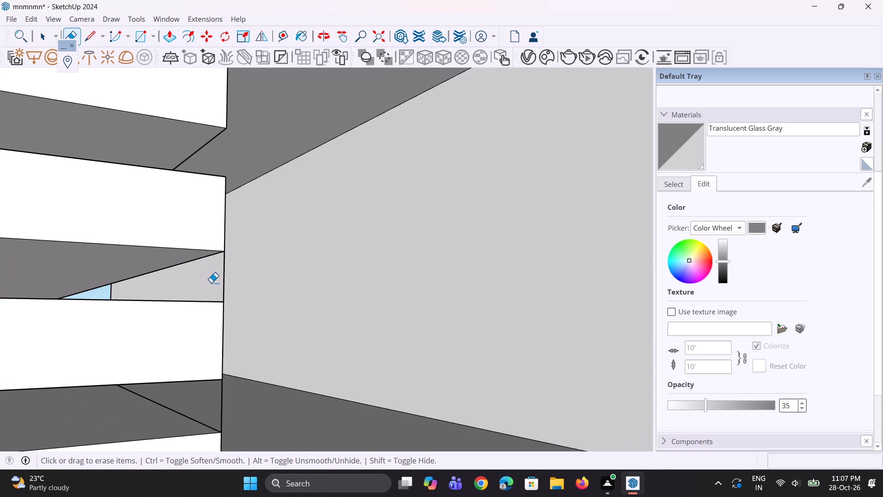
click(224, 286)
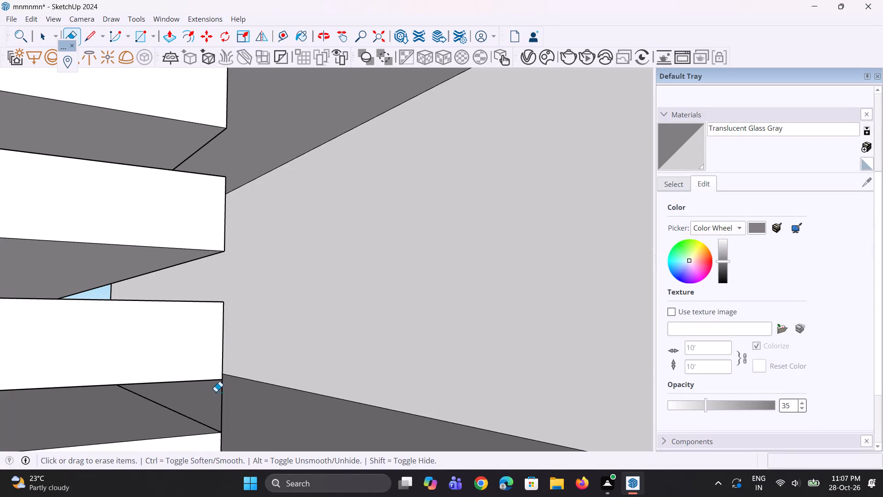
click(220, 397)
click(224, 393)
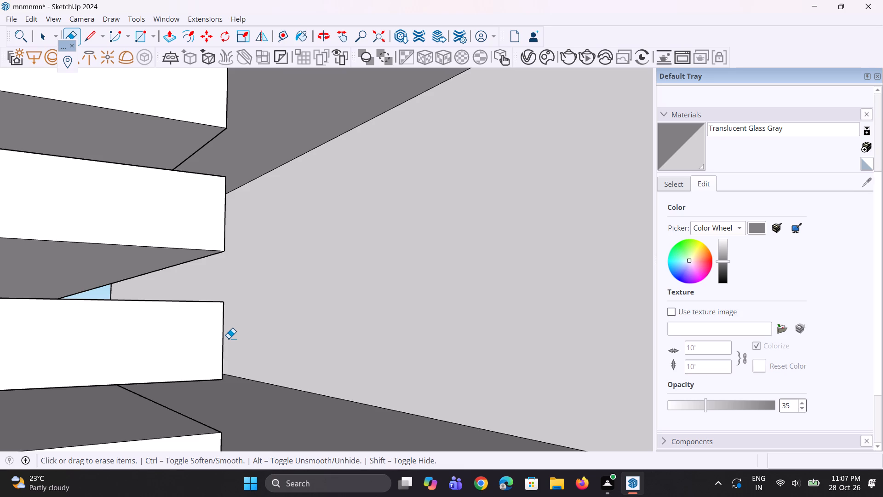
Erase the vertical edge crossing the next uncleared slot down at the same near rear corner.
scroll(274, 259, down, 5)
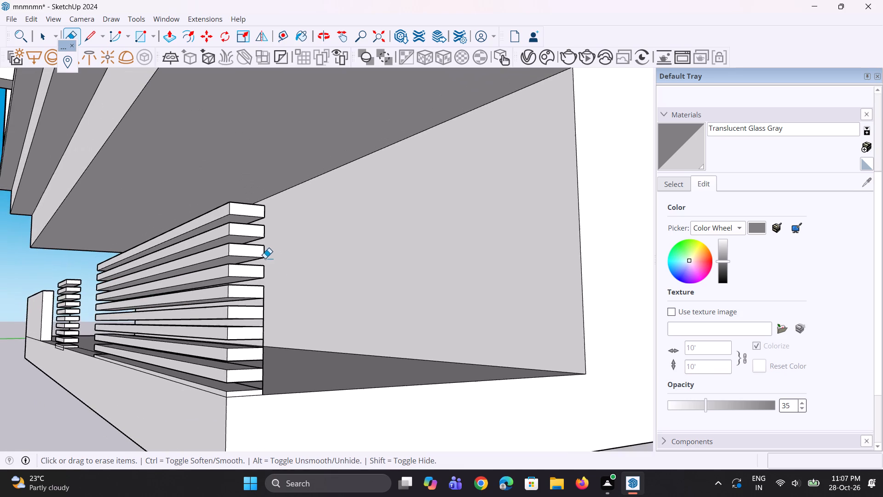
scroll(266, 333, up, 4)
scroll(280, 253, down, 2)
scroll(273, 245, up, 2)
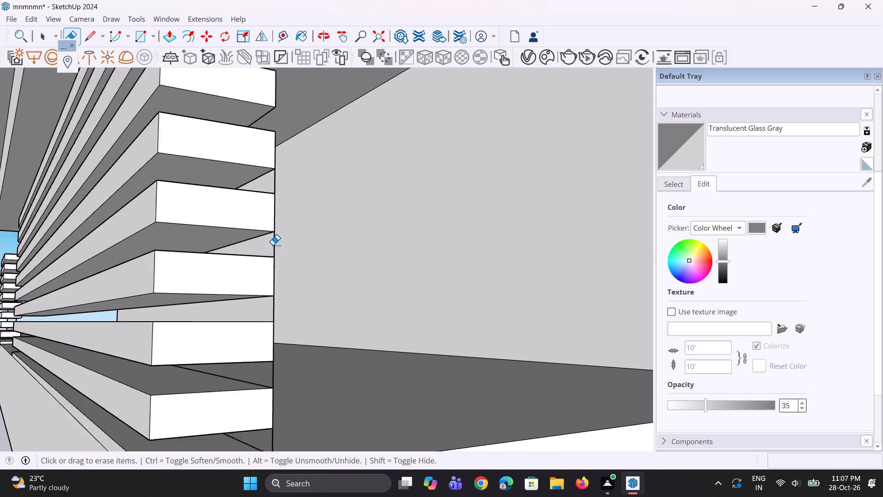
scroll(273, 245, up, 4)
scroll(273, 245, down, 3)
scroll(270, 195, down, 1)
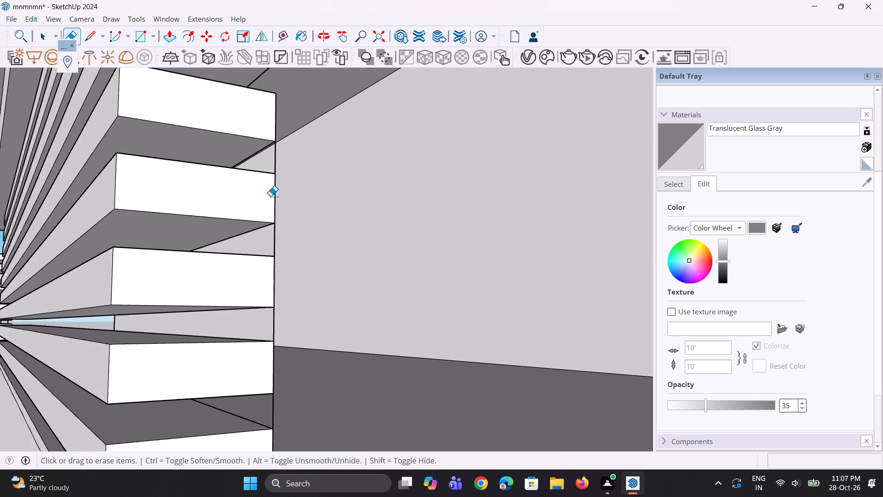
scroll(270, 196, down, 1)
scroll(278, 170, up, 1)
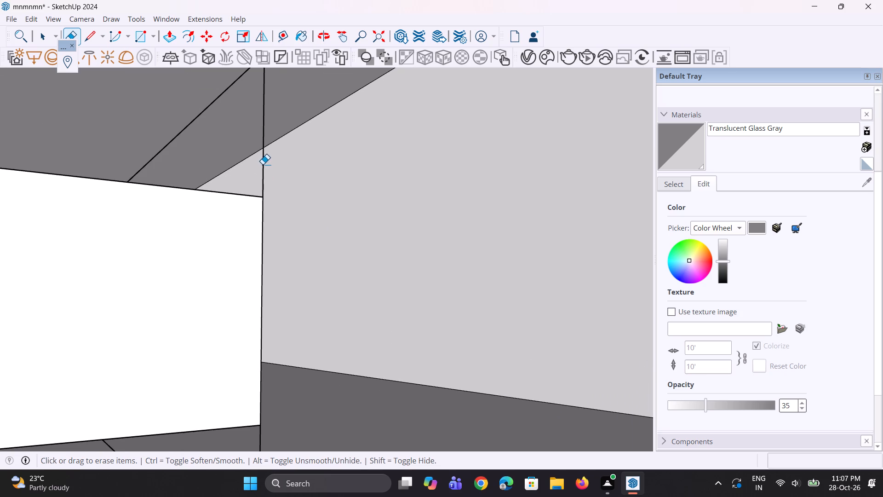
click(266, 165)
click(264, 165)
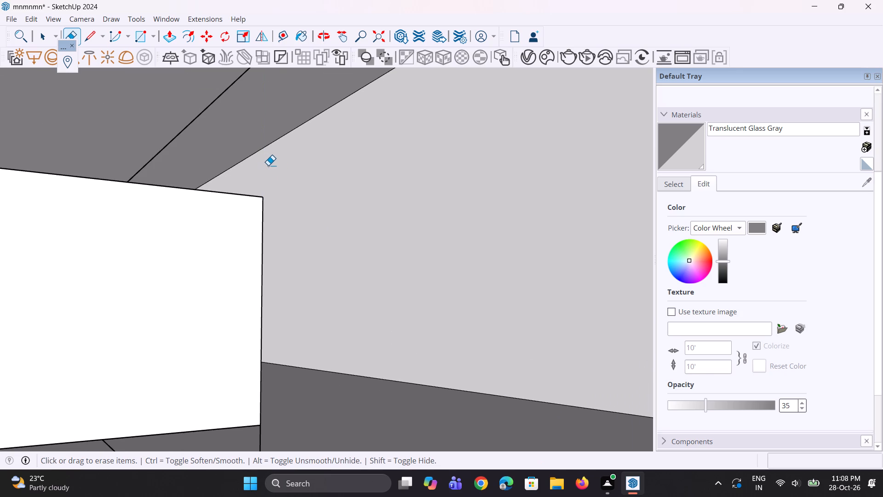
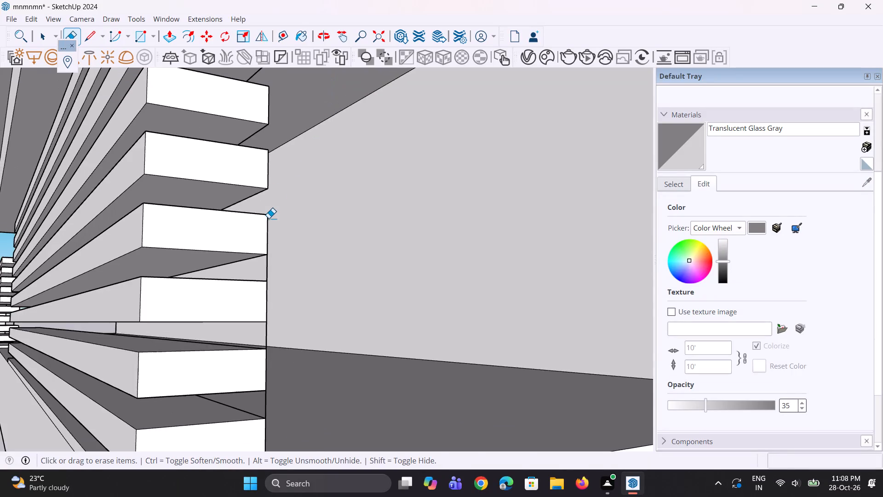
Erase the vertical edges crossing the four remaining lower slots at the end louvre wall's near rear corner.
scroll(269, 218, down, 2)
scroll(266, 258, up, 2)
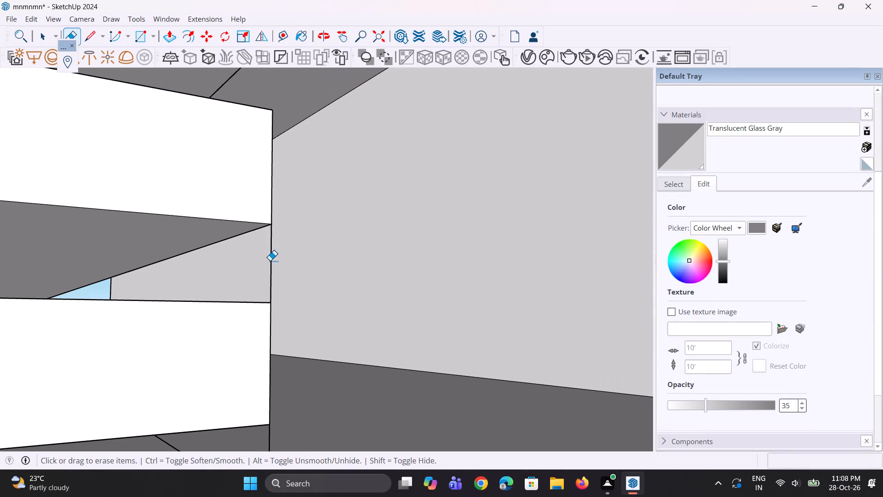
click(271, 260)
scroll(273, 253, down, 5)
scroll(271, 275, up, 4)
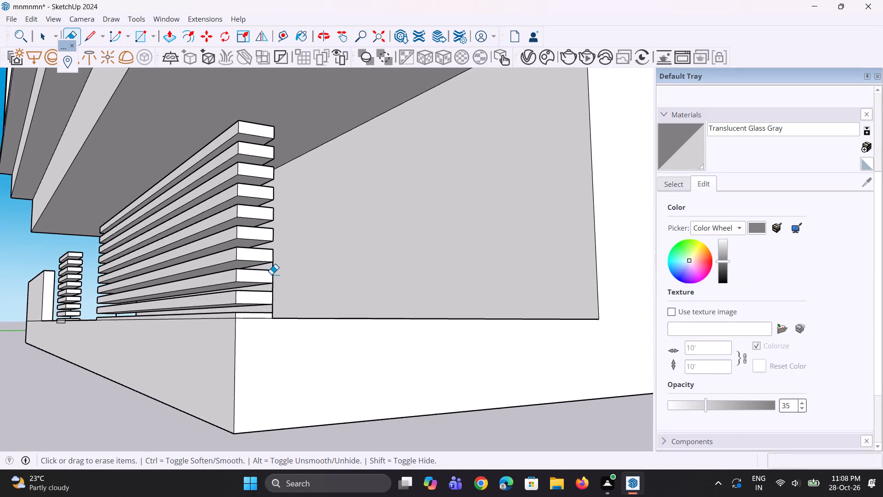
scroll(271, 274, up, 9)
click(275, 258)
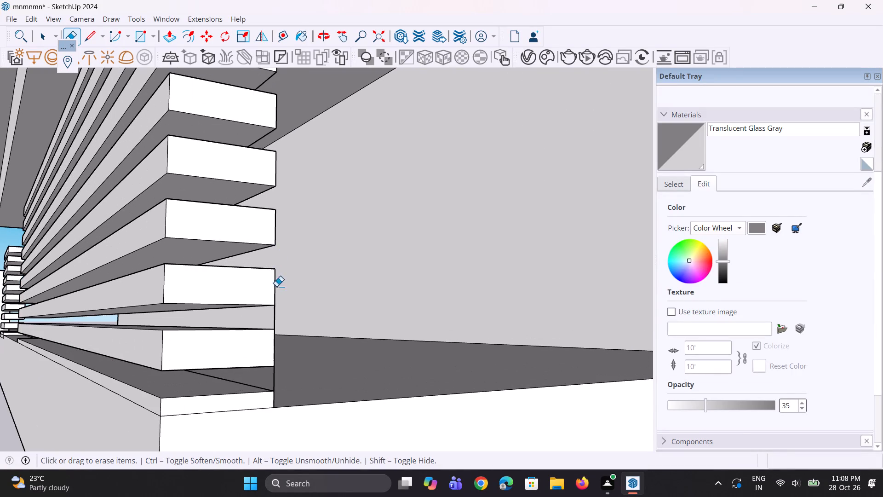
scroll(280, 306, up, 1)
click(265, 319)
scroll(262, 271, down, 3)
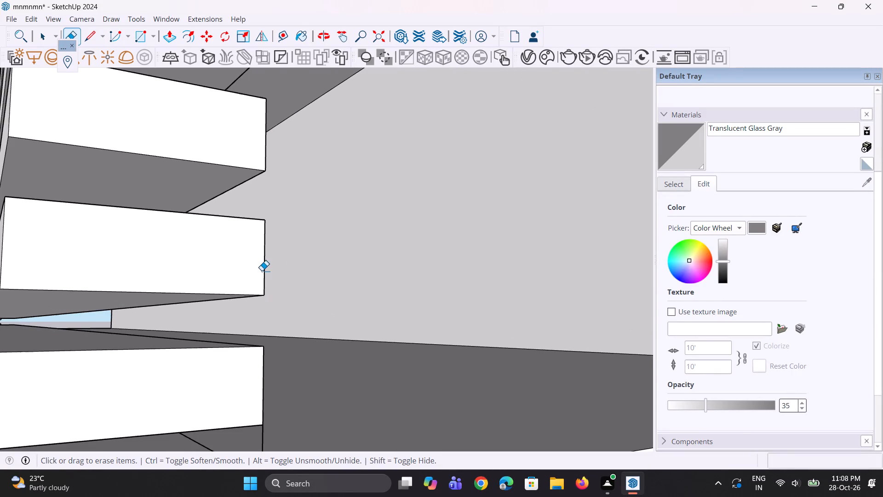
scroll(258, 283, down, 4)
scroll(244, 399, up, 2)
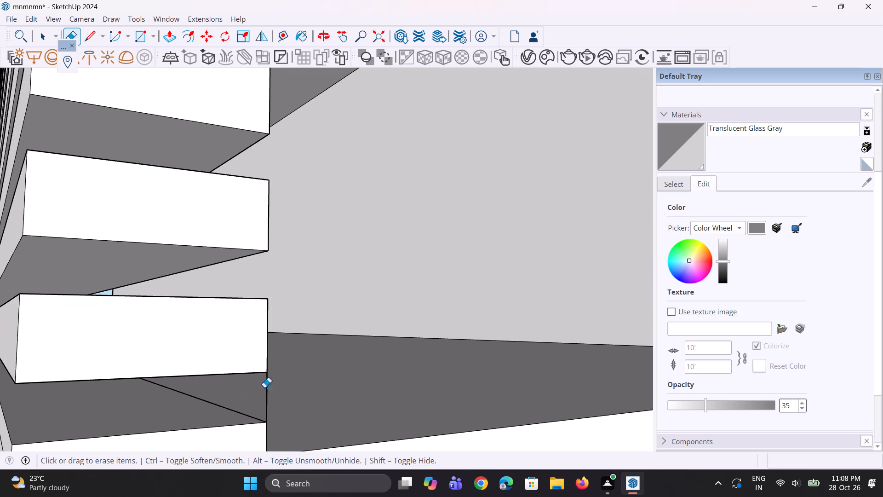
click(267, 387)
scroll(281, 378, down, 16)
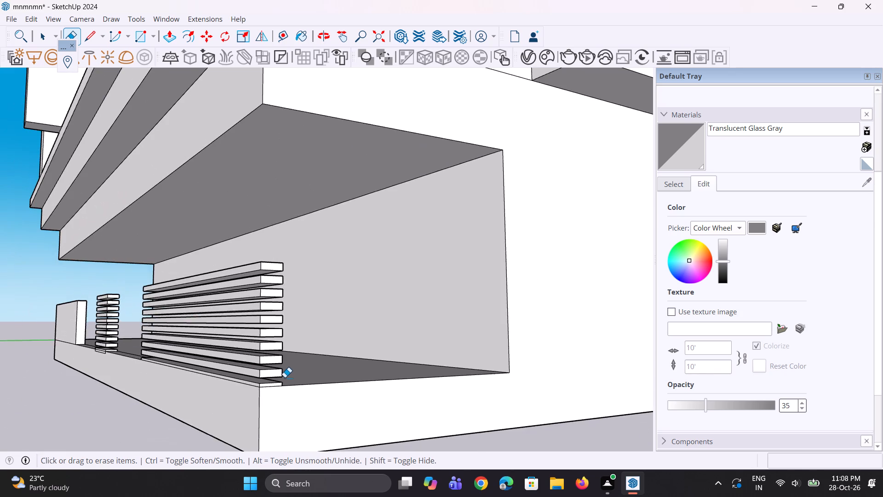
Erase the vertical edges crossing the third, fourth and fifth slots from the top at the middle louvre wall's rear corner.
middle_drag(238, 364, 466, 398)
scroll(473, 375, down, 5)
scroll(211, 324, up, 1)
middle_drag(211, 324, 273, 329)
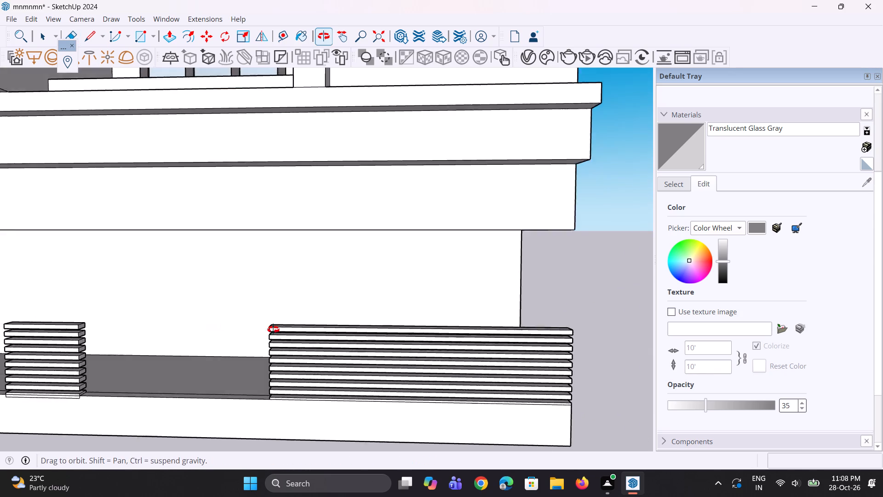
middle_drag(273, 329, 451, 326)
scroll(323, 393, up, 7)
scroll(265, 383, up, 4)
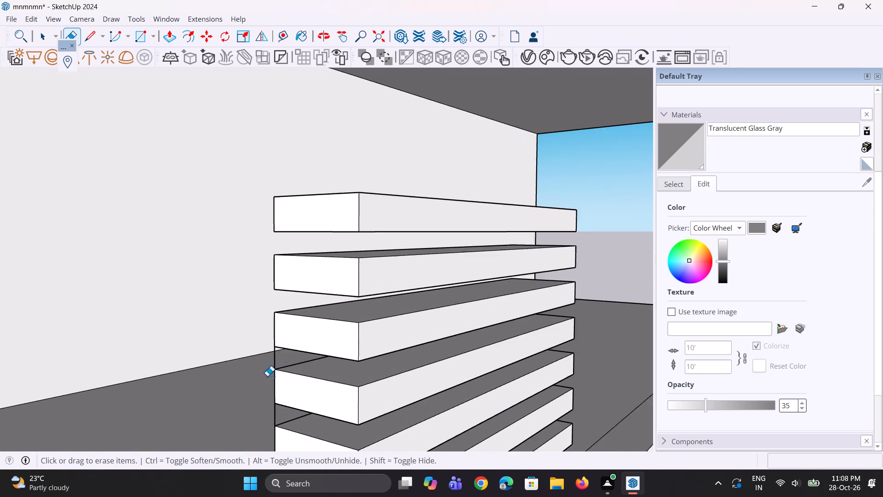
scroll(268, 375, up, 1)
click(280, 353)
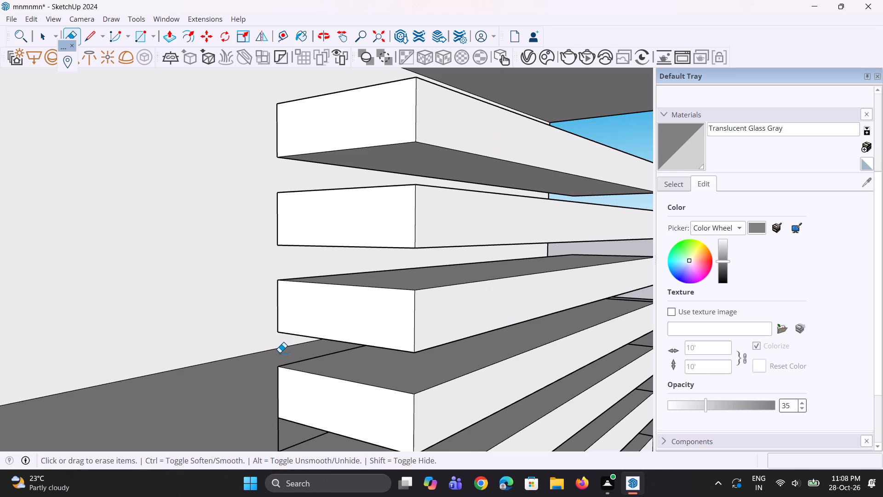
scroll(277, 341, up, 1)
scroll(277, 341, down, 5)
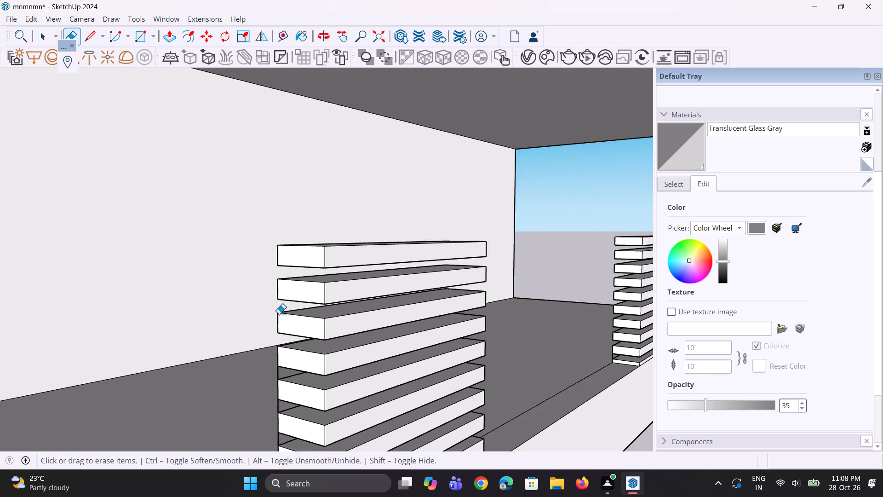
scroll(279, 314, down, 2)
scroll(268, 374, up, 6)
drag(292, 345, 287, 345)
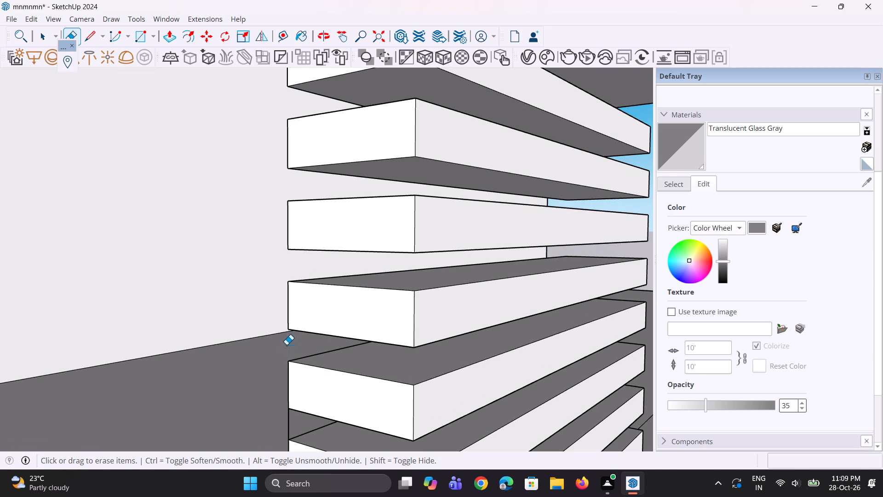
scroll(267, 309, down, 4)
scroll(282, 378, up, 5)
scroll(281, 339, up, 3)
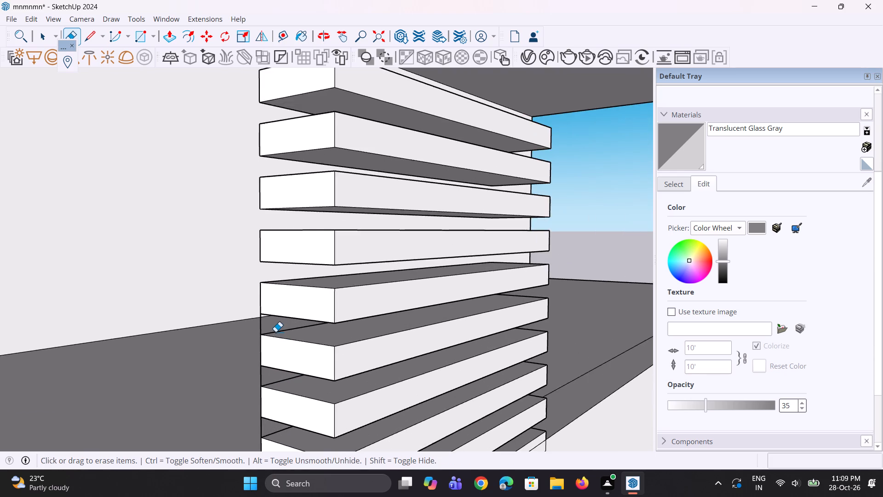
scroll(275, 332, up, 3)
click(254, 322)
scroll(252, 297, down, 4)
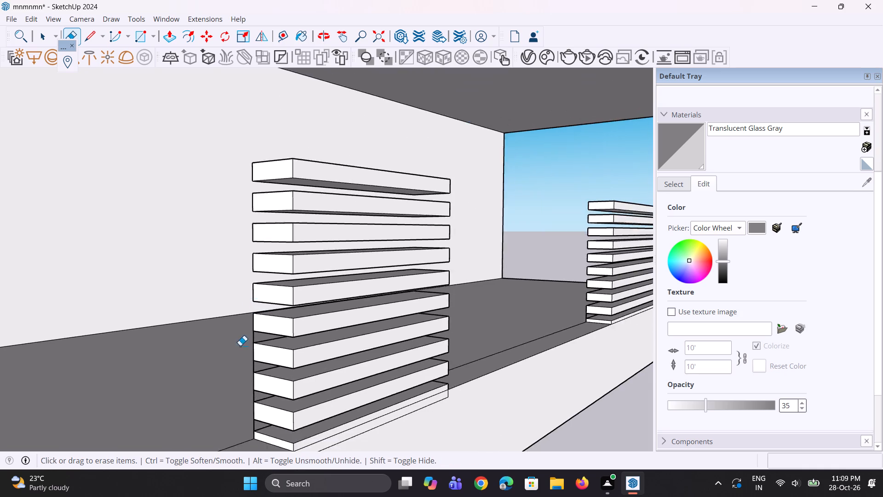
Erase the vertical edges crossing the four lowest slots, sixth to ninth from the top, at the middle louvre wall's same rear corner.
scroll(240, 350, up, 7)
drag(322, 270, 308, 270)
scroll(341, 295, down, 5)
scroll(352, 293, up, 3)
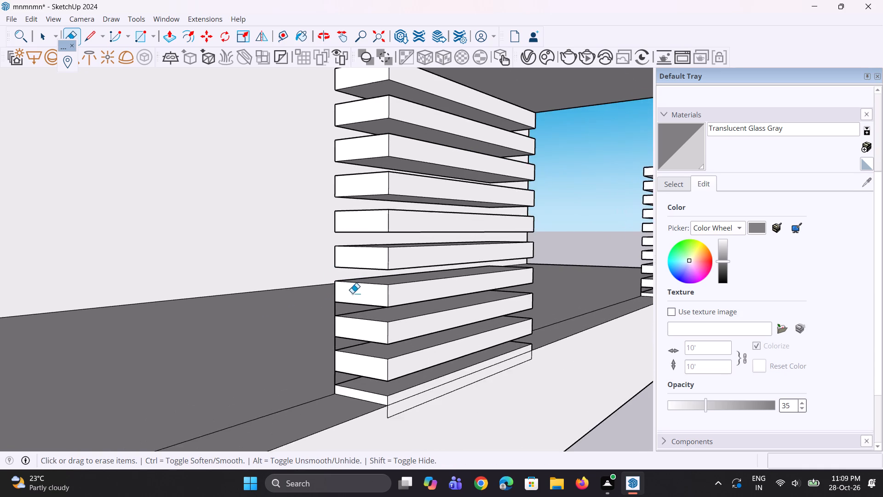
scroll(348, 320, up, 6)
drag(356, 295, 344, 295)
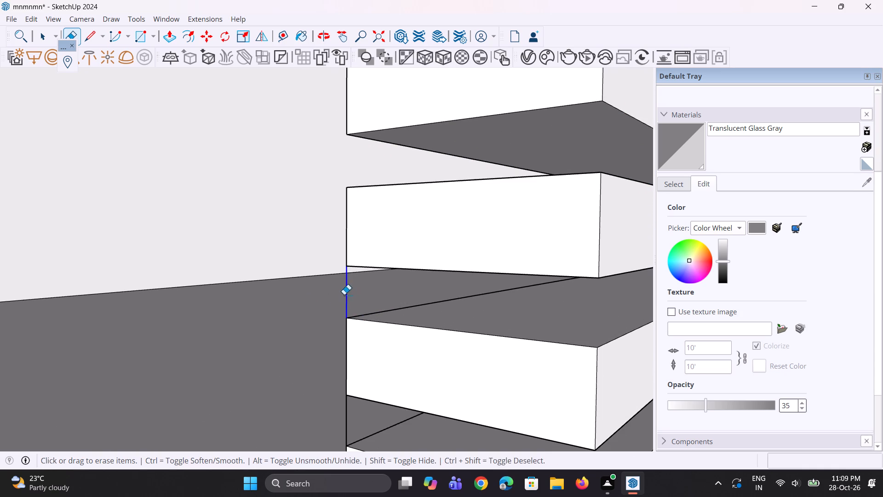
drag(344, 295, 344, 295)
scroll(293, 275, down, 4)
scroll(310, 315, up, 9)
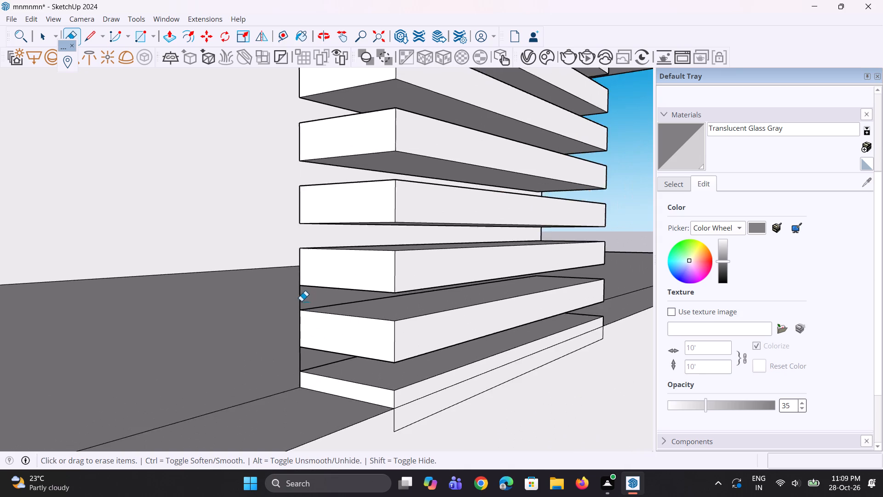
scroll(301, 301, up, 2)
drag(302, 299, 292, 300)
scroll(287, 266, down, 2)
scroll(305, 349, up, 2)
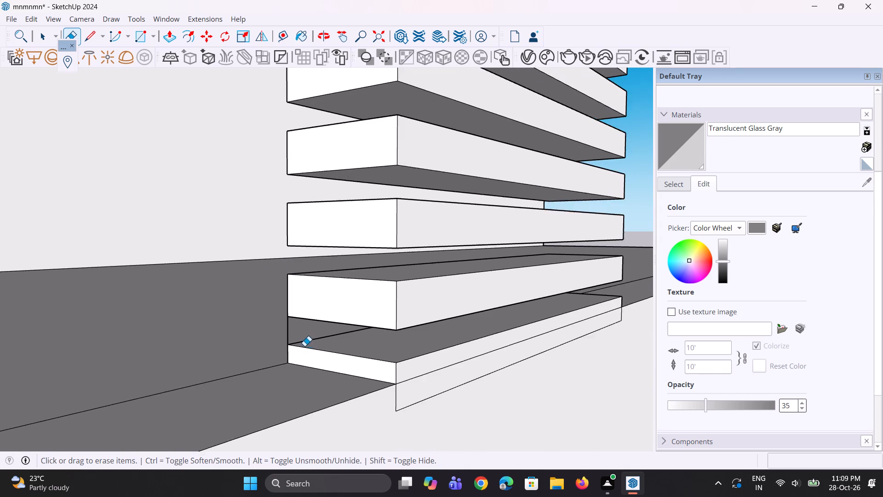
scroll(304, 339, up, 6)
drag(294, 331, 252, 336)
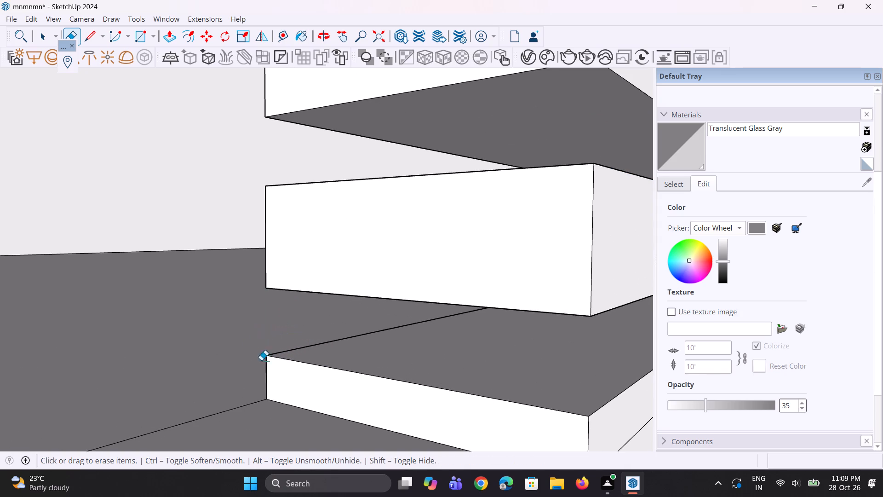
scroll(272, 363, down, 20)
scroll(272, 363, down, 4)
scroll(346, 342, down, 6)
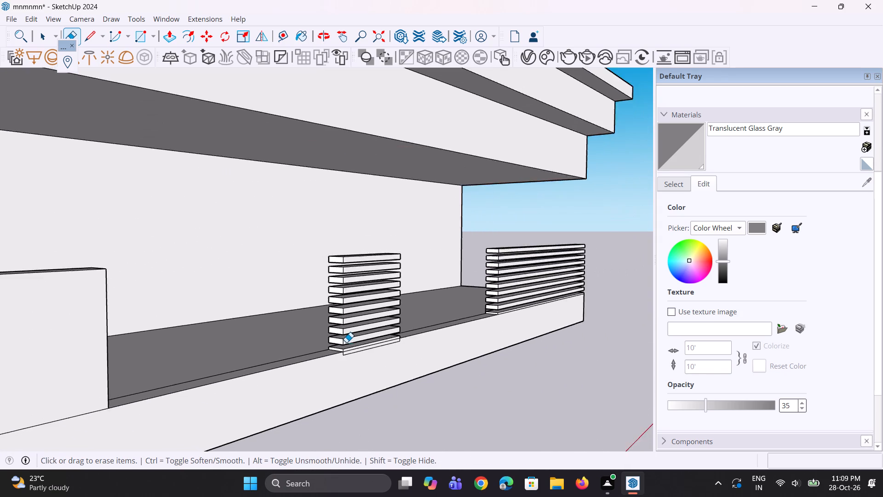
scroll(348, 342, down, 5)
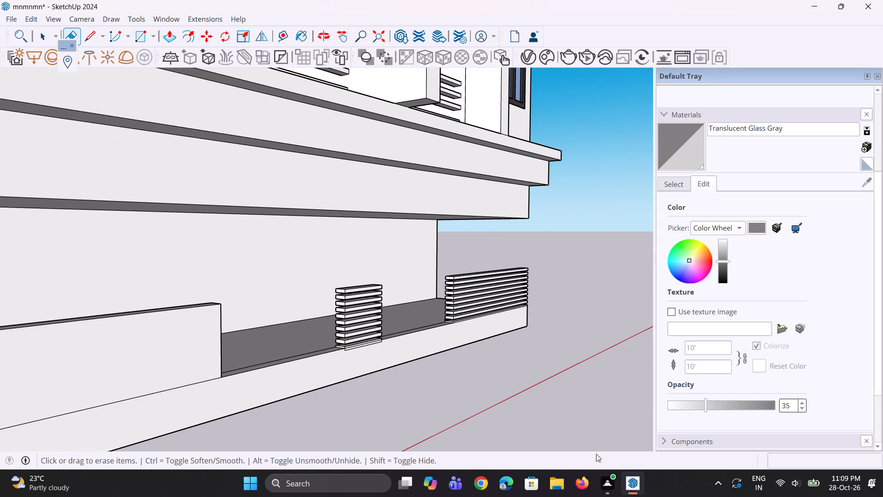
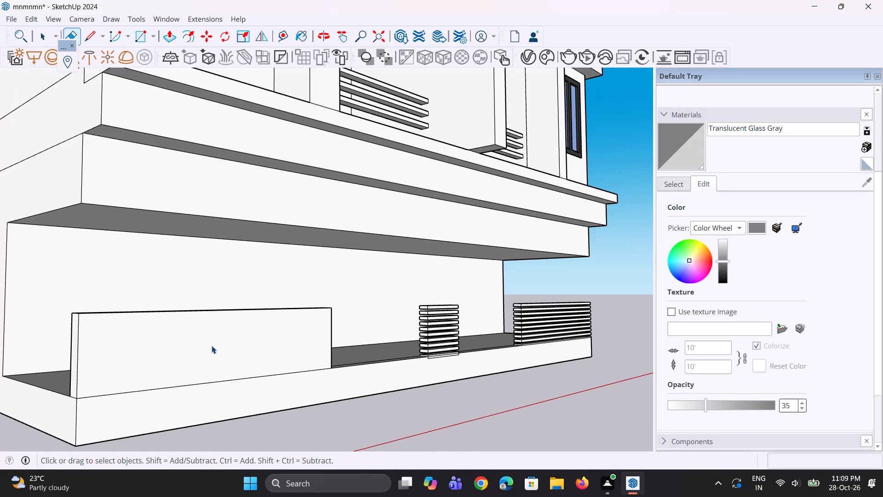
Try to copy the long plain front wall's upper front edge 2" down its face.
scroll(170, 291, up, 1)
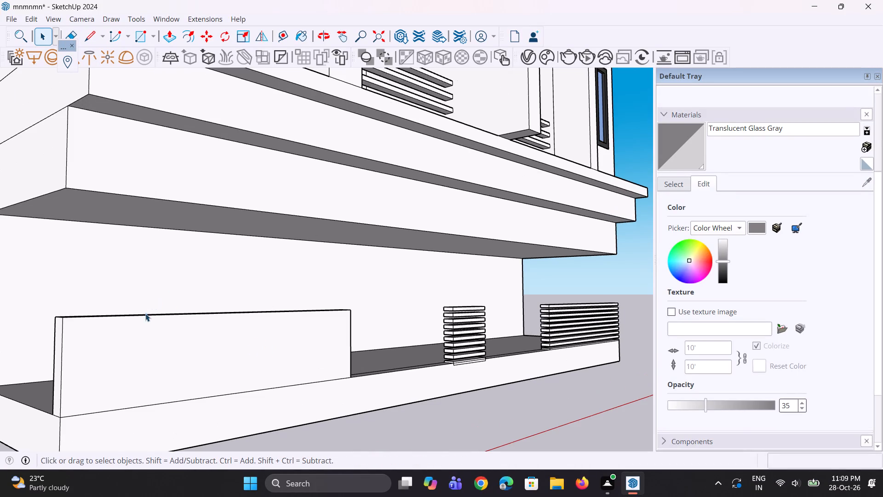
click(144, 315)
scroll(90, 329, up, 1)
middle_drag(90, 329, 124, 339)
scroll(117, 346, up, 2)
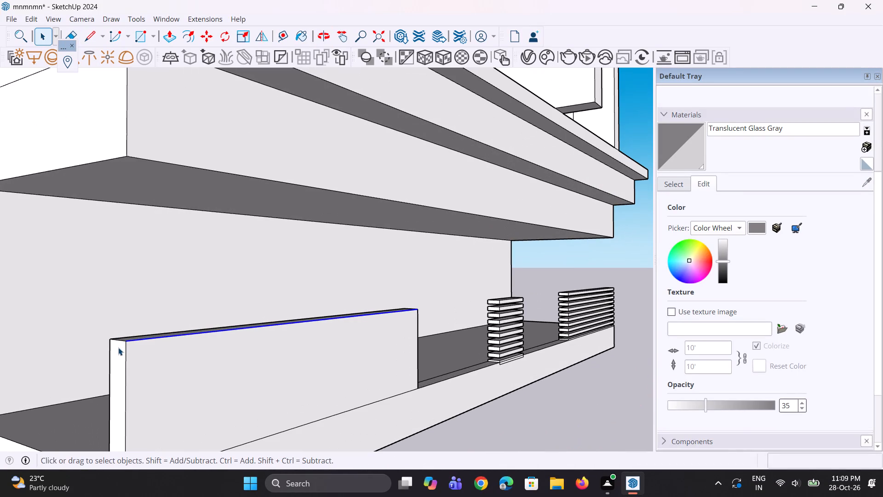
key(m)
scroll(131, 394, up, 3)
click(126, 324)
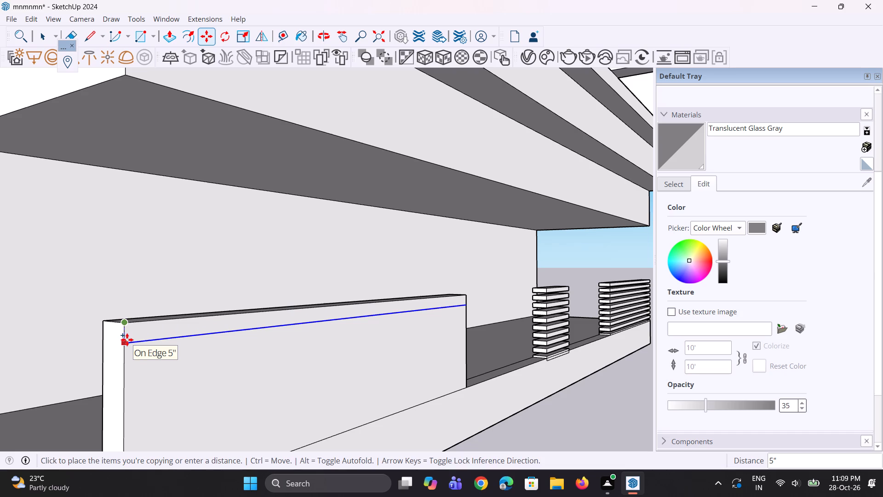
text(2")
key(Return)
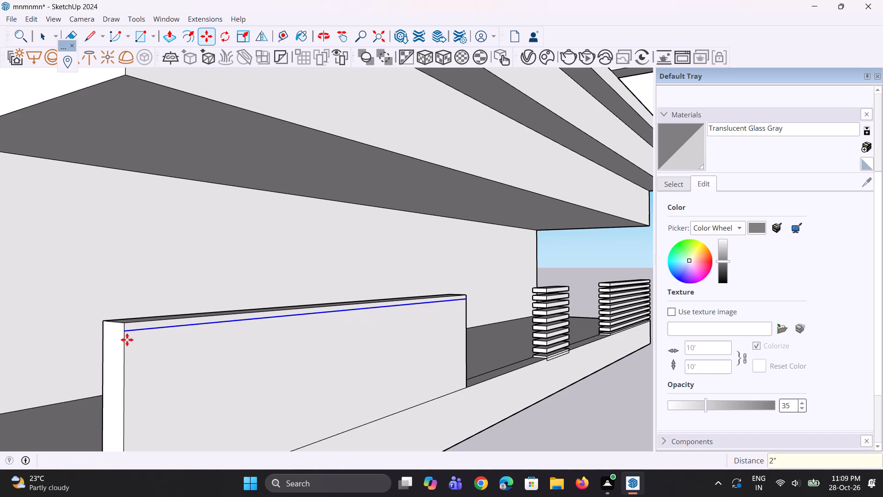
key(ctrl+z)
Copy the long plain front wall's upper front edge 3" down its face.
scroll(127, 340, up, 2)
key(space)
key(space)
click(139, 319)
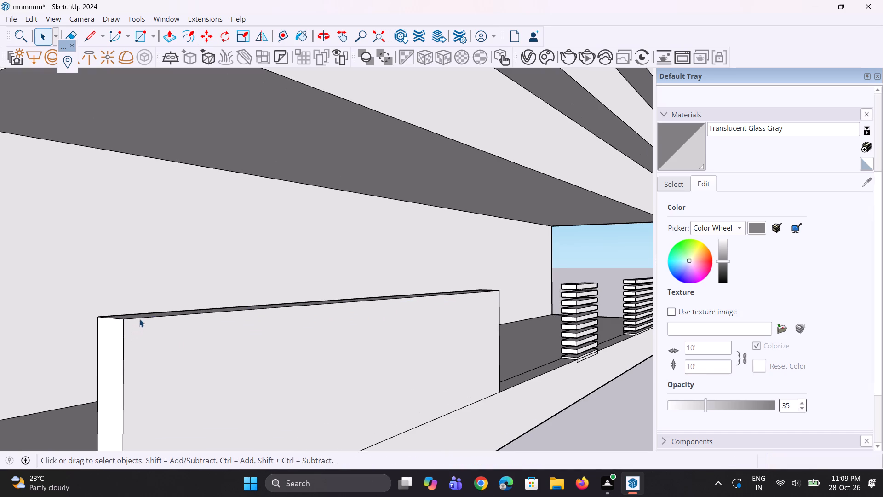
scroll(132, 326, up, 1)
key(m)
scroll(126, 330, up, 3)
click(123, 318)
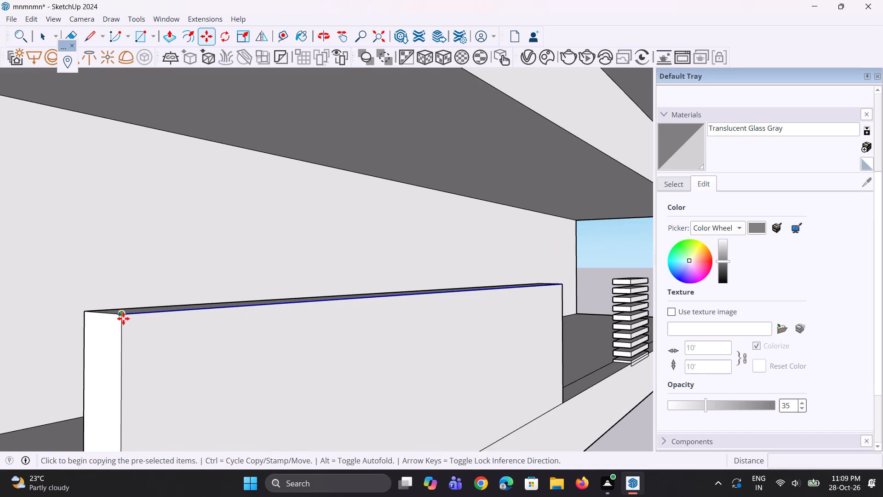
text(3")
key(Return)
Copy the 3" top strip of the long front wall 5" down and repeat it as a 9-copy array.
key(space)
key(space)
click(140, 323)
scroll(140, 323, up, 2)
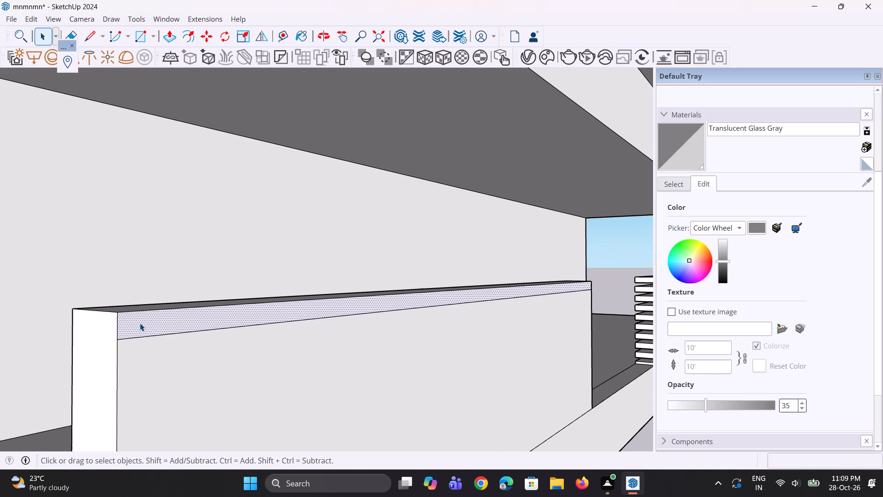
key(m)
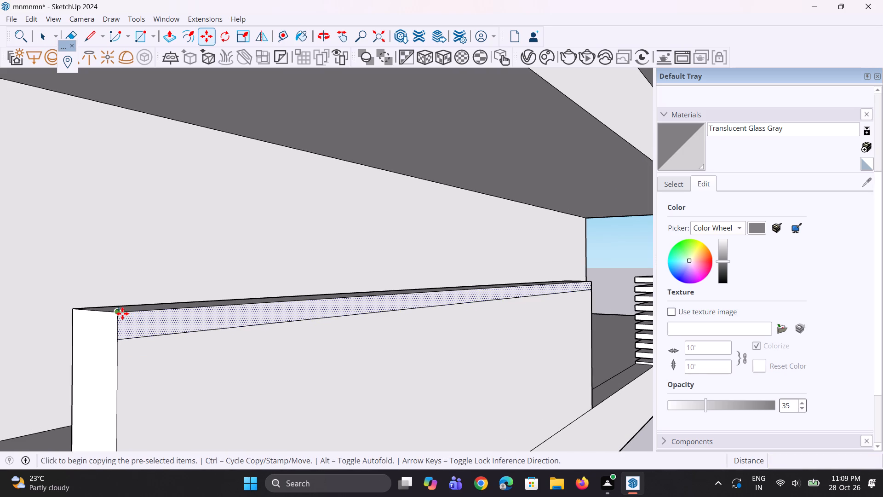
click(121, 313)
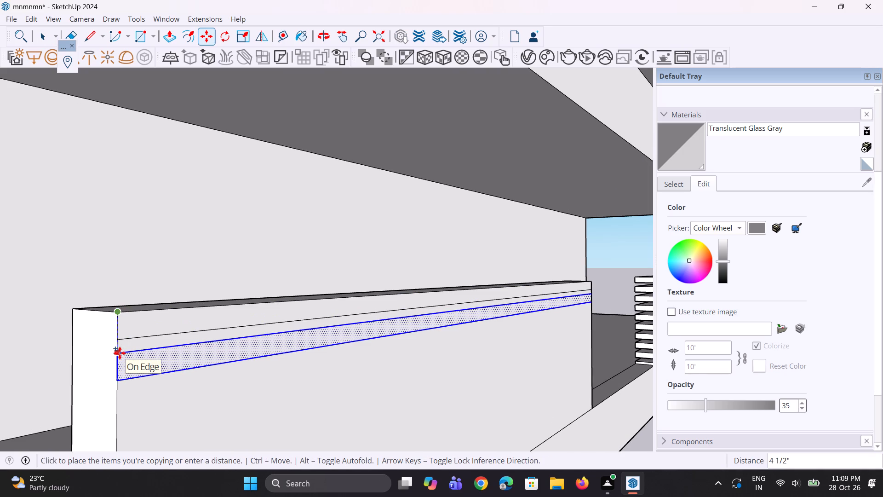
text(5")
key(Return)
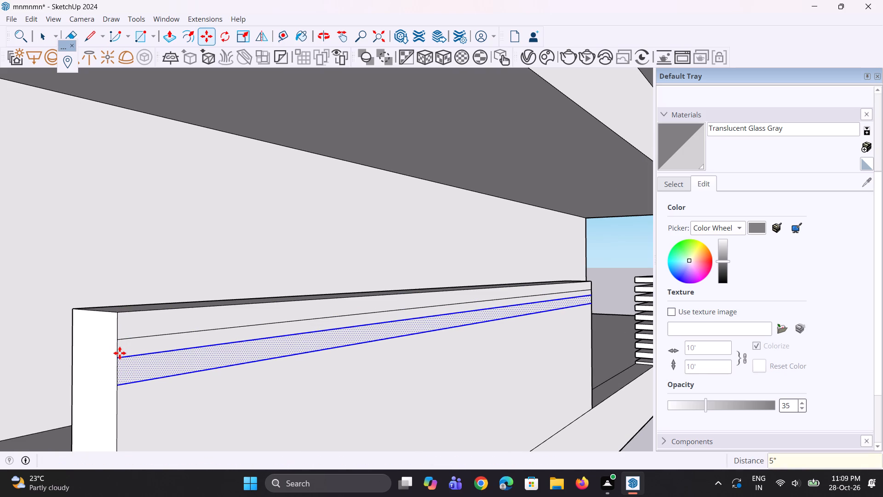
key(asterisk)
key(8)
key(BackSpace)
key(9)
key(Return)
Push the five uppermost narrow gap strips of the long front wall back to its rear face to form louvre slots.
scroll(138, 314, down, 10)
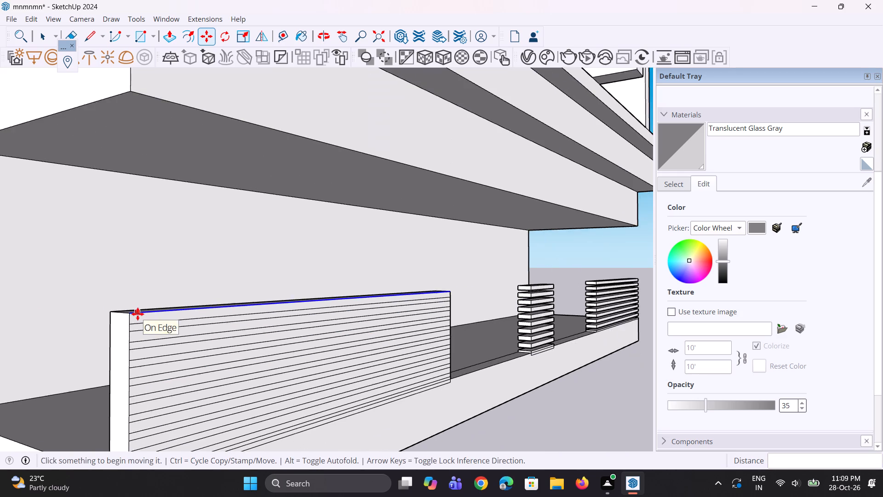
scroll(138, 314, down, 5)
scroll(148, 381, up, 8)
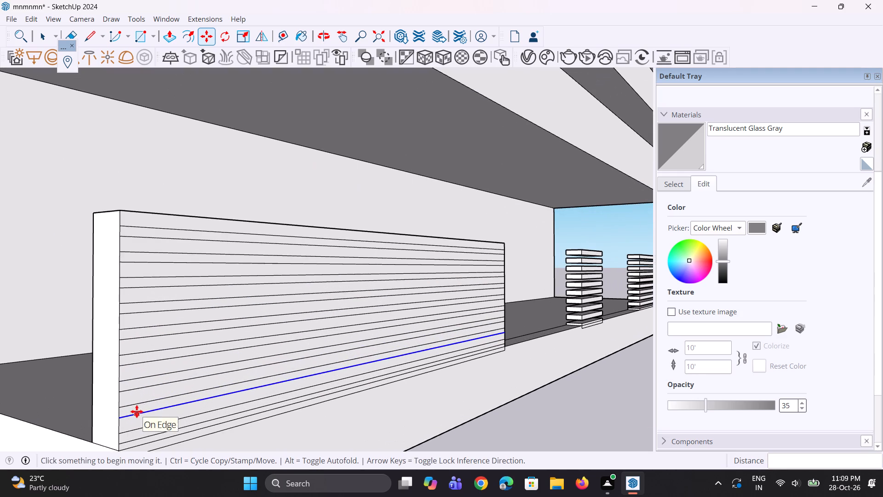
key(space)
key(space)
middle_drag(158, 398, 197, 442)
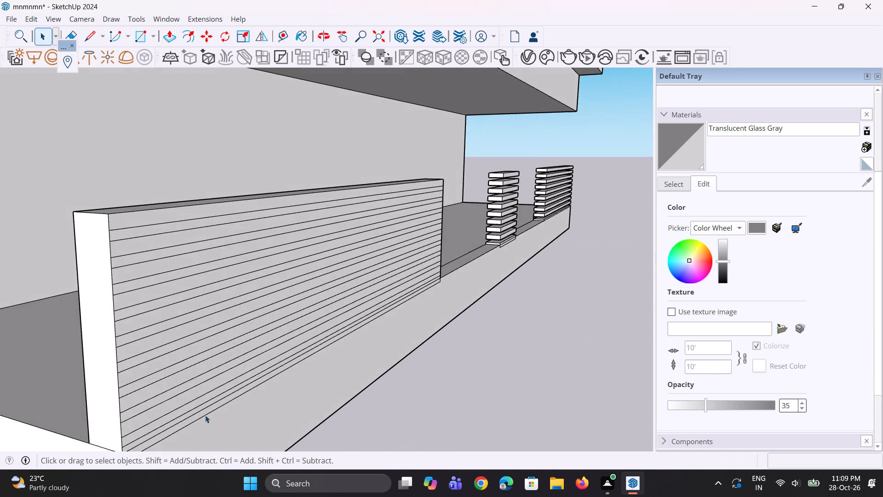
scroll(206, 411, down, 4)
key(p)
scroll(216, 307, up, 2)
scroll(154, 306, up, 3)
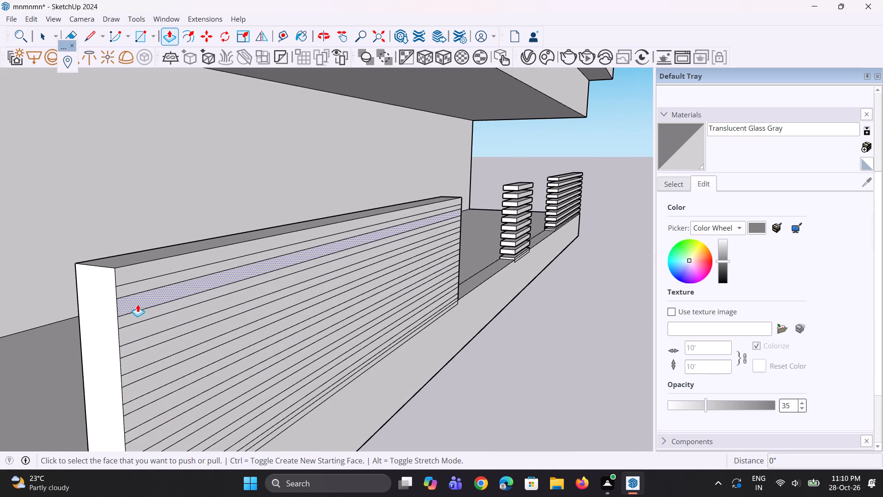
click(136, 287)
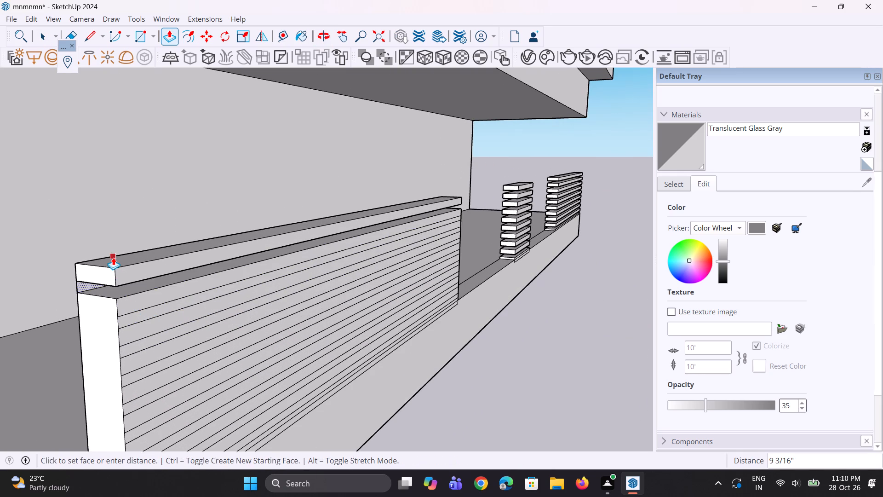
click(113, 257)
double_click(138, 320)
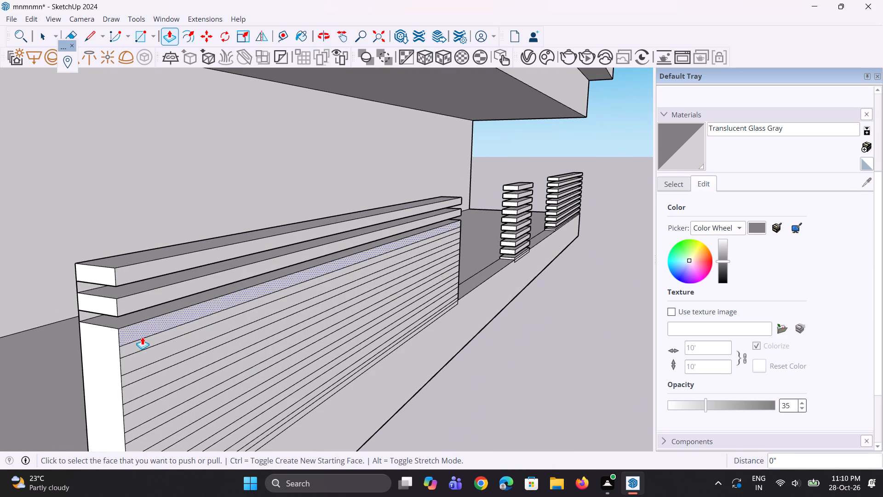
double_click(143, 342)
scroll(146, 369, up, 2)
double_click(147, 370)
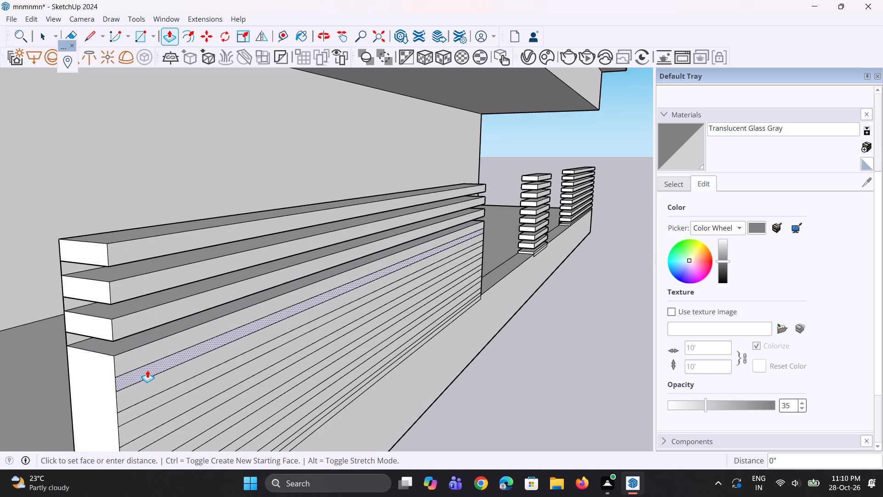
double_click(166, 400)
Push the four remaining narrow gap strips, sixth to ninth from the top, back to the long front wall's rear face.
scroll(119, 269, down, 4)
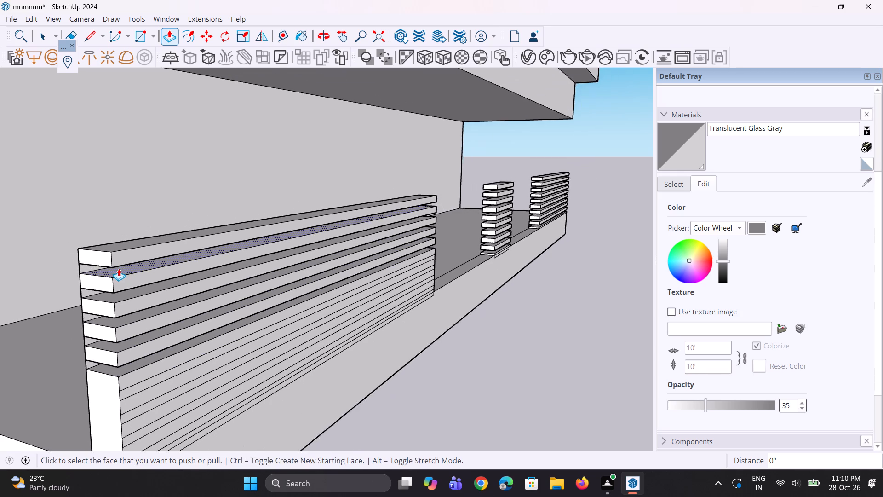
scroll(119, 268, down, 3)
scroll(119, 351, up, 7)
double_click(133, 369)
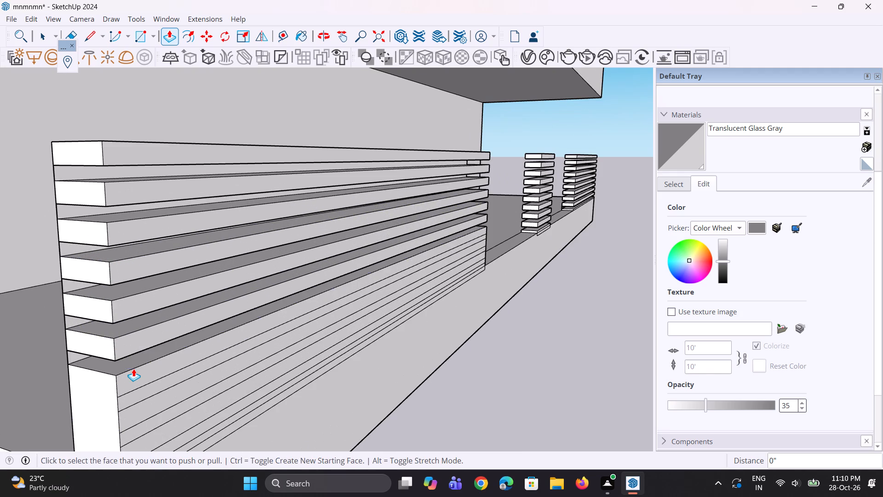
double_click(143, 397)
scroll(117, 293, down, 3)
scroll(122, 394, up, 1)
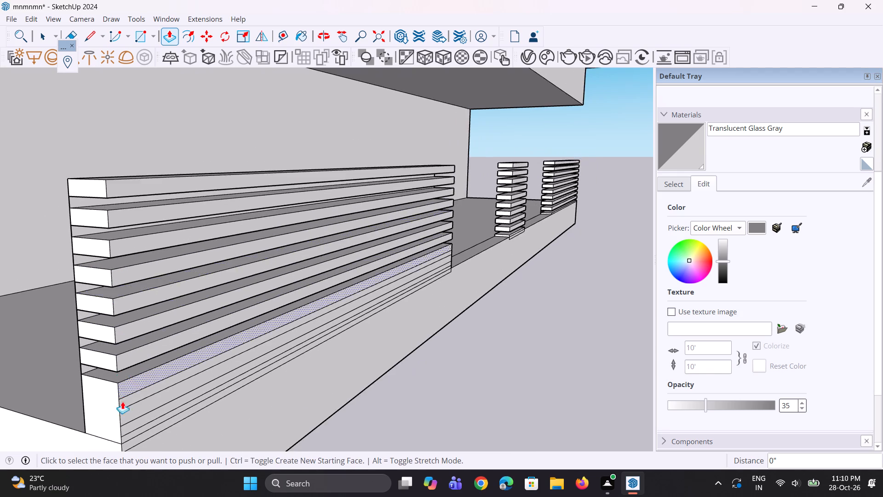
scroll(122, 401, up, 2)
double_click(125, 405)
double_click(156, 425)
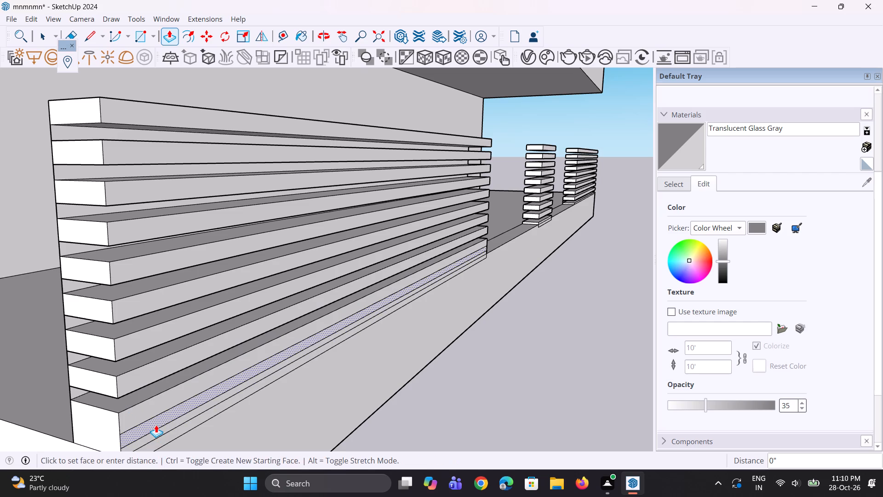
Erase the surplus horizontal array line on the plinth face just below the long louvre wall.
middle_drag(153, 420, 151, 389)
scroll(176, 359, down, 5)
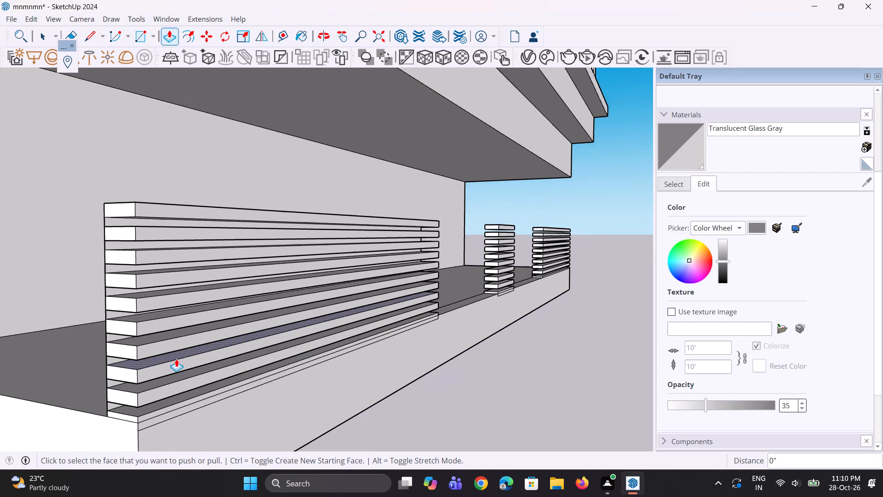
scroll(177, 359, down, 5)
scroll(171, 400, up, 13)
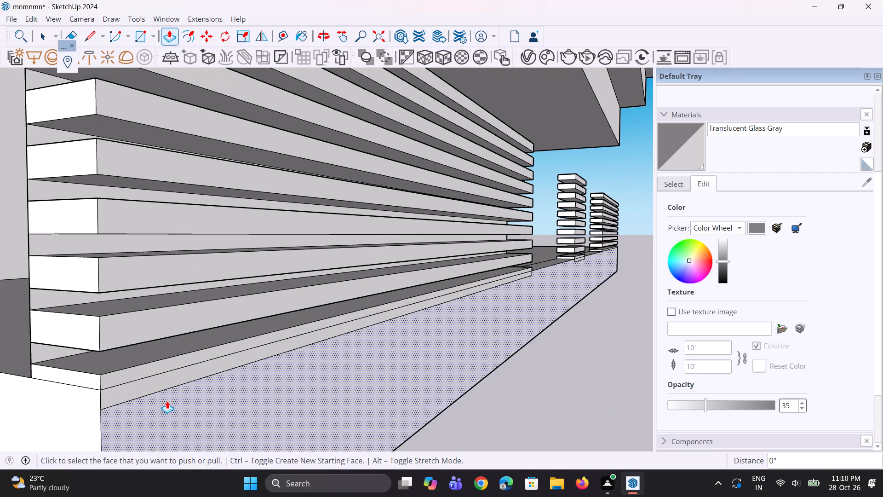
key(e)
click(161, 391)
Erase the short vertical edge running down the plinth face below the long louvre wall's far front corner.
scroll(161, 391, down, 3)
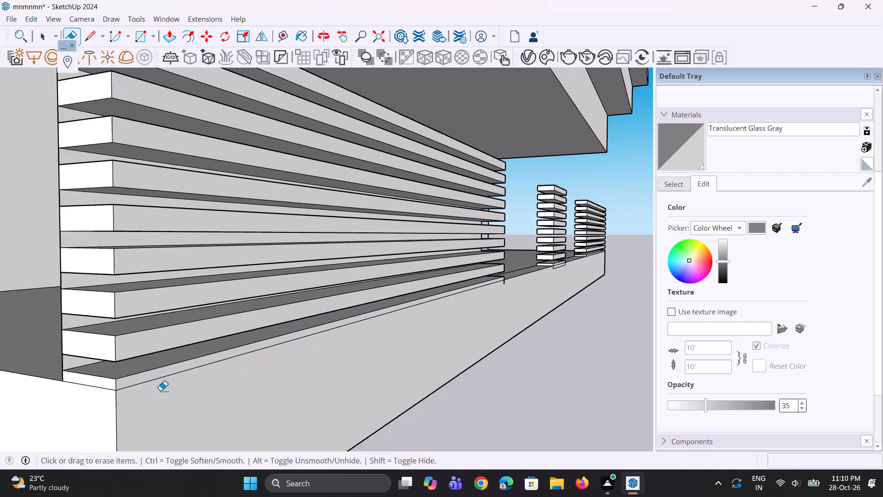
scroll(161, 391, down, 2)
middle_drag(447, 373, 250, 385)
scroll(325, 334, down, 3)
scroll(672, 308, up, 3)
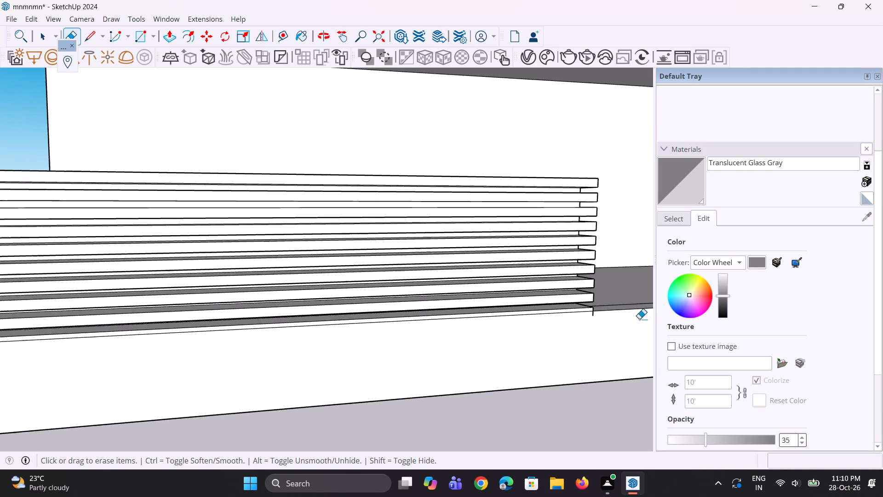
scroll(639, 319, up, 13)
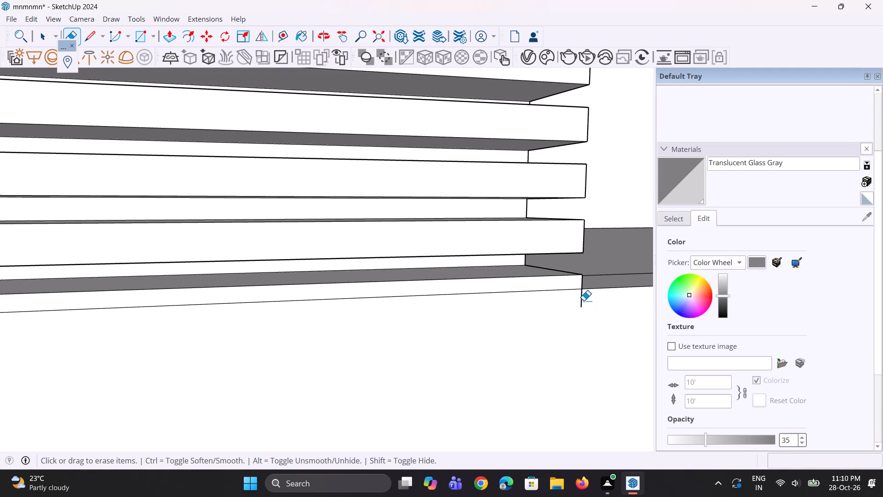
drag(584, 301, 577, 303)
Delete the rear faces closing the two lowest slots of the long louvre wall.
scroll(581, 308, down, 9)
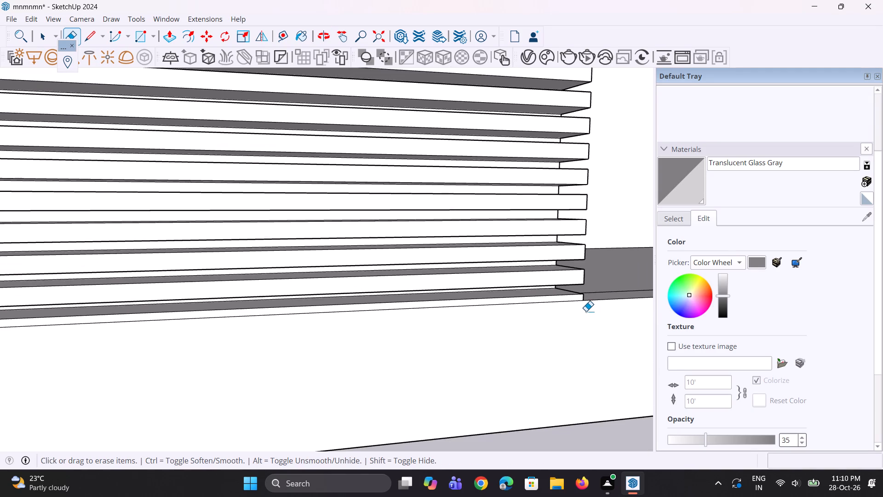
scroll(586, 311, down, 12)
middle_drag(570, 324, 665, 328)
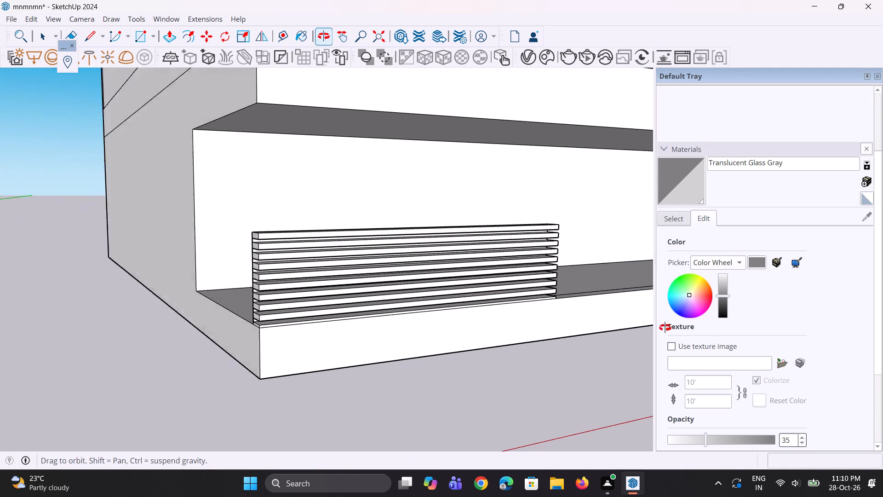
middle_drag(665, 328, 700, 321)
scroll(479, 321, up, 2)
scroll(305, 321, up, 3)
middle_drag(219, 329, 392, 360)
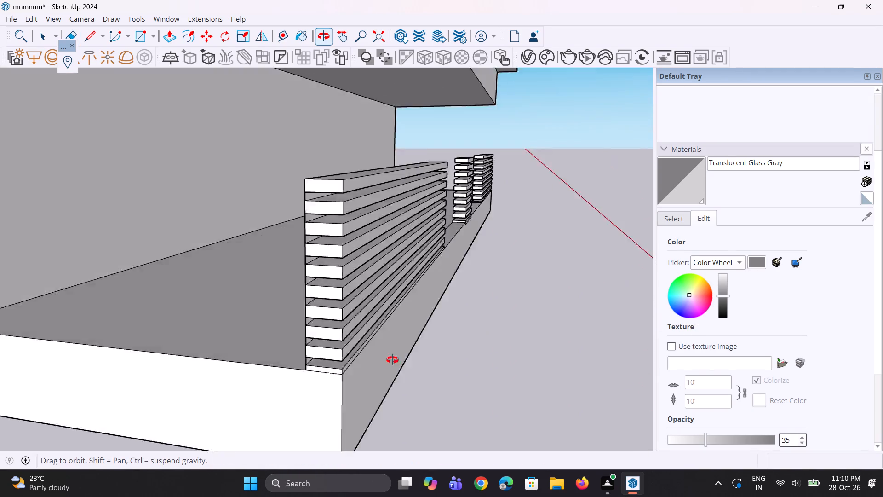
middle_drag(392, 360, 502, 346)
scroll(498, 346, up, 1)
key(space)
key(space)
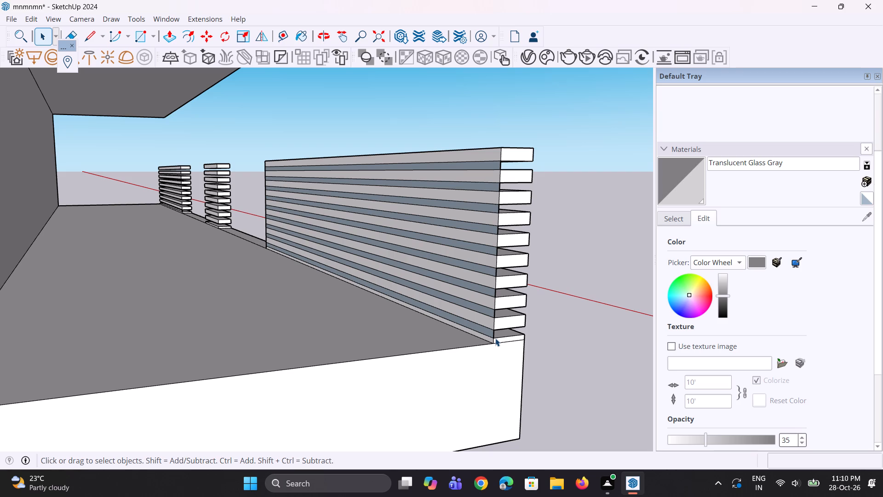
key(space)
scroll(572, 326, up, 3)
scroll(425, 340, up, 3)
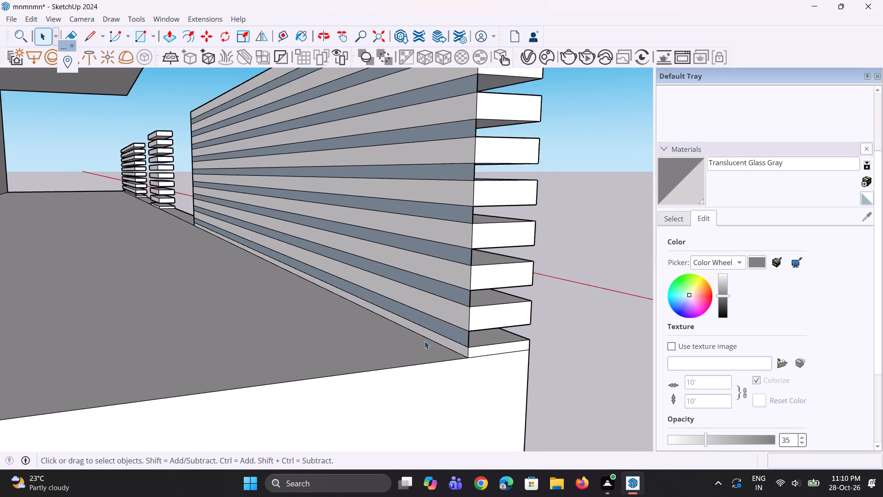
click(467, 336)
scroll(467, 336, up, 2)
key(Delete)
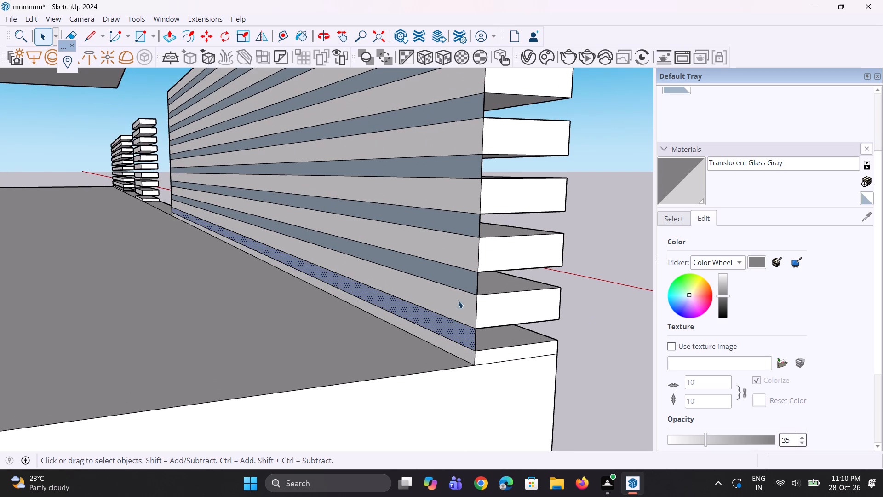
click(469, 284)
key(Delete)
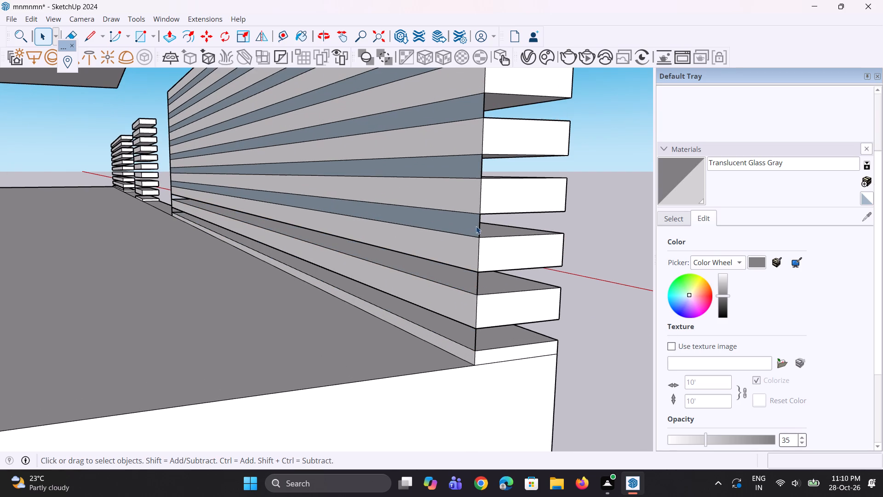
Delete the rear faces closing the next three slots up, fifth to seventh from the top, of the long louvre wall.
click(471, 225)
key(Delete)
click(465, 172)
key(Delete)
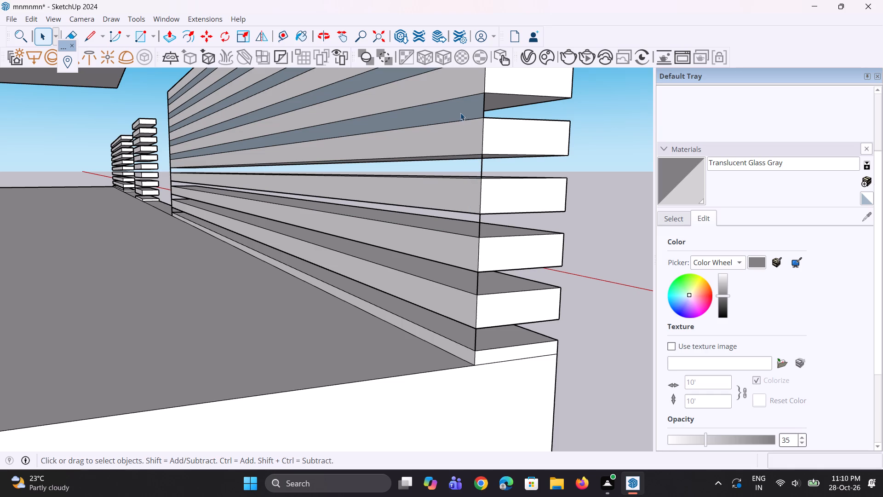
click(460, 111)
key(Delete)
Delete the remaining rear faces closing the four topmost slots of the long louvre wall.
scroll(441, 296, down, 6)
scroll(476, 170, up, 2)
scroll(437, 182, down, 4)
scroll(422, 182, up, 9)
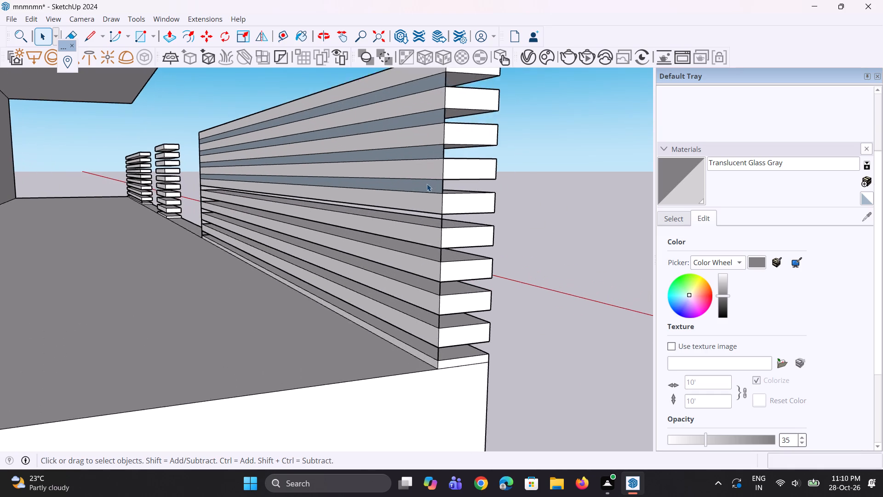
scroll(427, 184, up, 1)
click(426, 186)
key(Delete)
click(427, 142)
key(Delete)
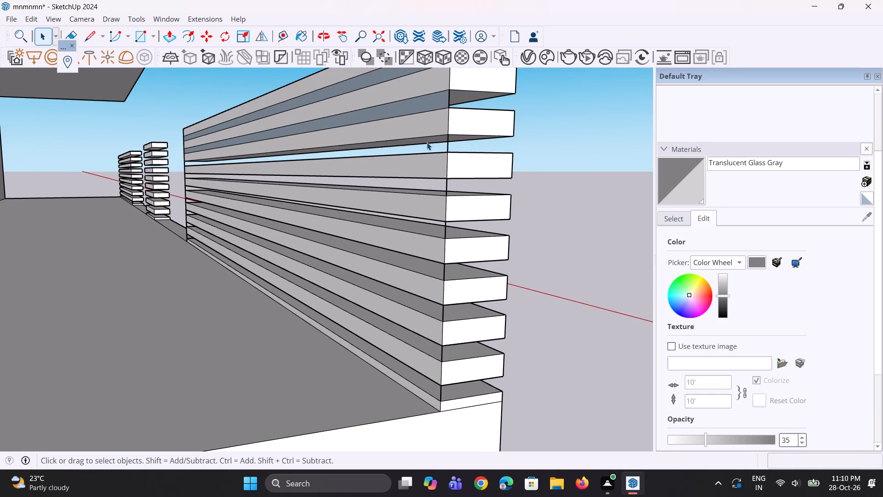
key(Delete)
click(433, 104)
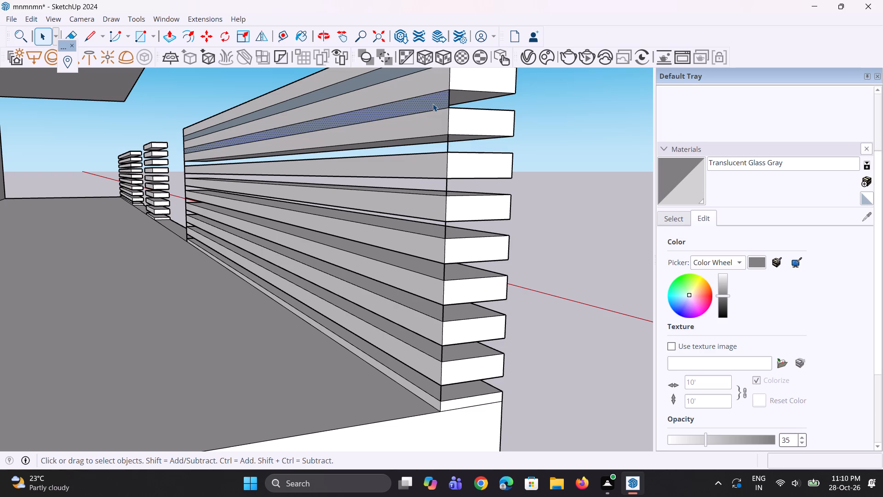
click(433, 104)
key(Delete)
scroll(421, 240, down, 5)
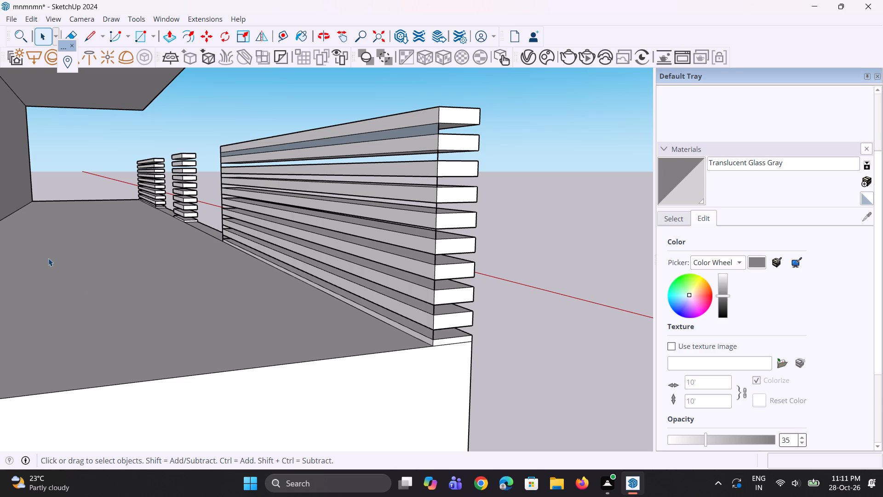
scroll(399, 131, up, 3)
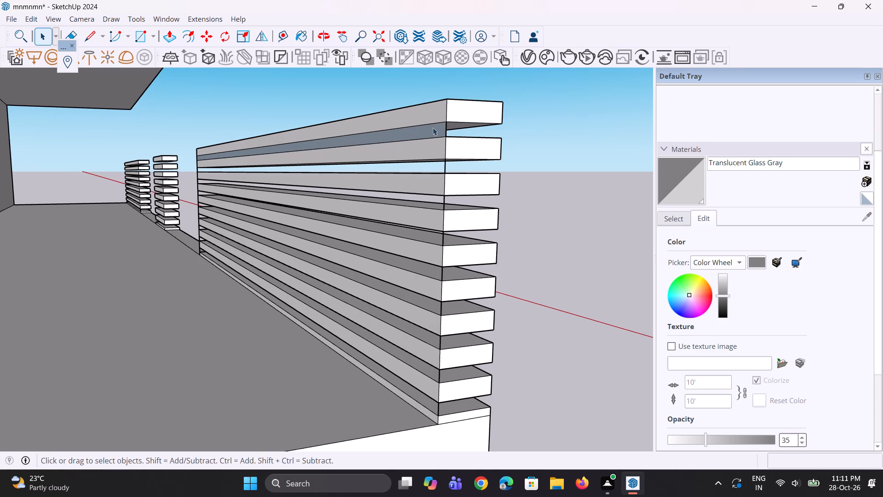
click(434, 134)
key(Delete)
Erase the leftover vertical edges spanning the three topmost slots at the near rear corner of the long louvre wall.
scroll(425, 127, down, 4)
scroll(442, 130, up, 1)
middle_drag(442, 130, 462, 135)
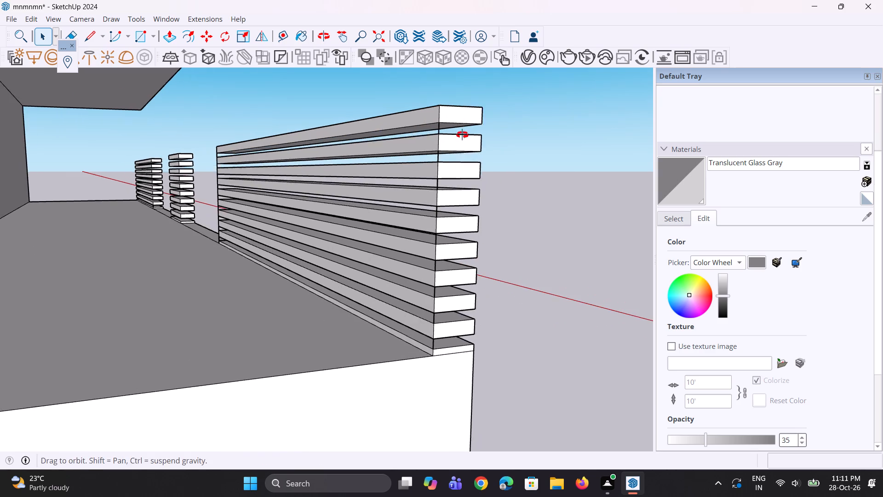
middle_drag(462, 135, 486, 147)
key(e)
scroll(436, 135, up, 6)
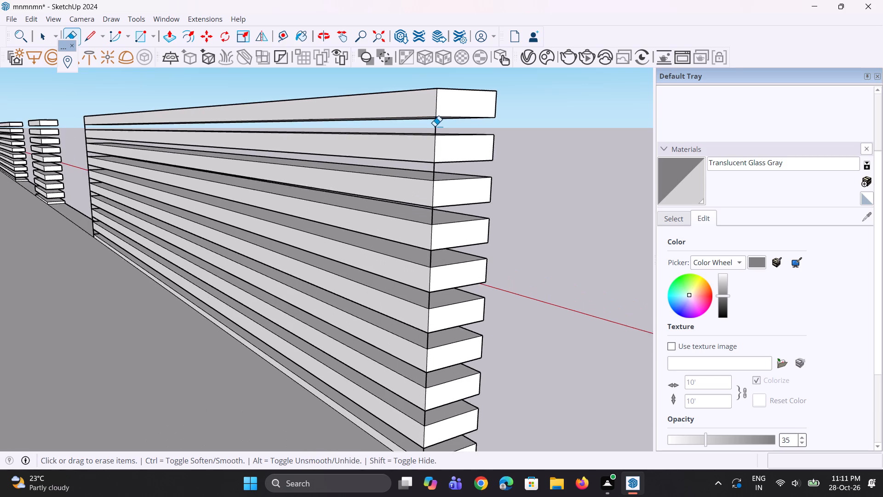
drag(435, 126, 441, 127)
middle_drag(437, 133, 474, 128)
scroll(447, 179, up, 3)
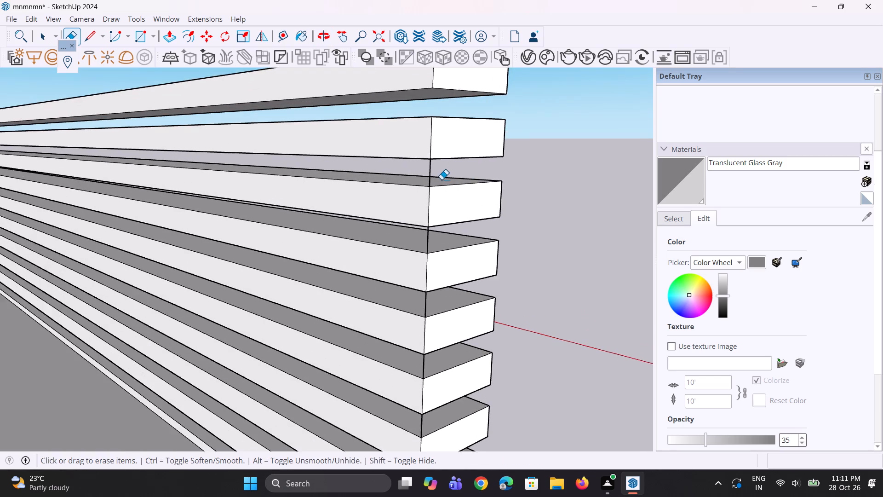
scroll(437, 177, up, 2)
click(427, 173)
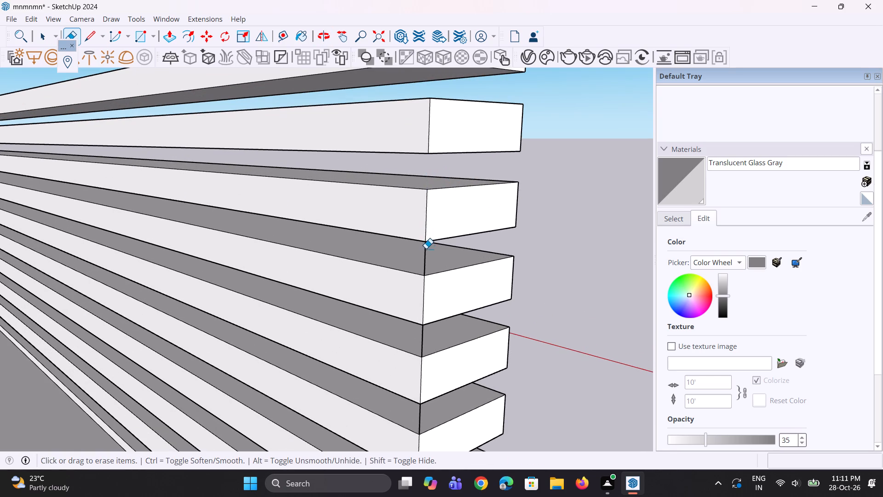
click(426, 249)
key(Delete)
key(Delete)
key(Delete)
key(Delete)
Erase the leftover vertical edges spanning the fourth and fifth slots from the top at the long louvre wall's near rear corner.
scroll(414, 211, down, 2)
scroll(414, 292, up, 4)
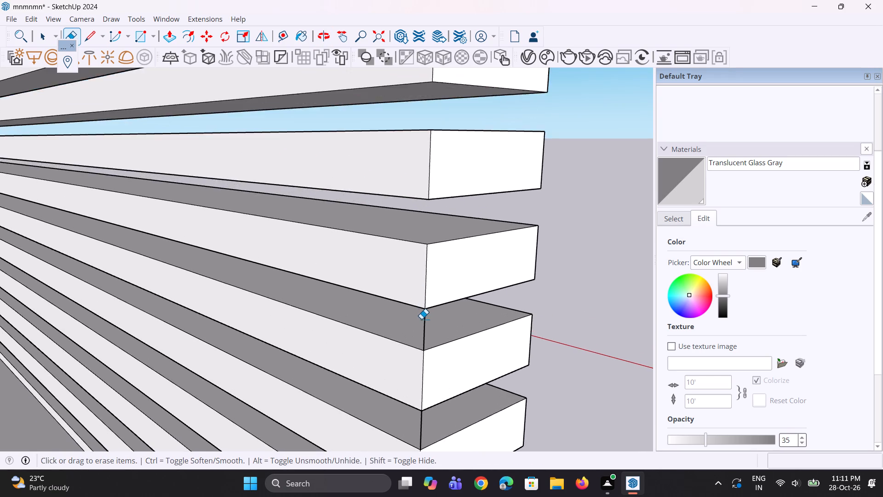
scroll(421, 319, up, 3)
click(429, 320)
drag(429, 320, 424, 320)
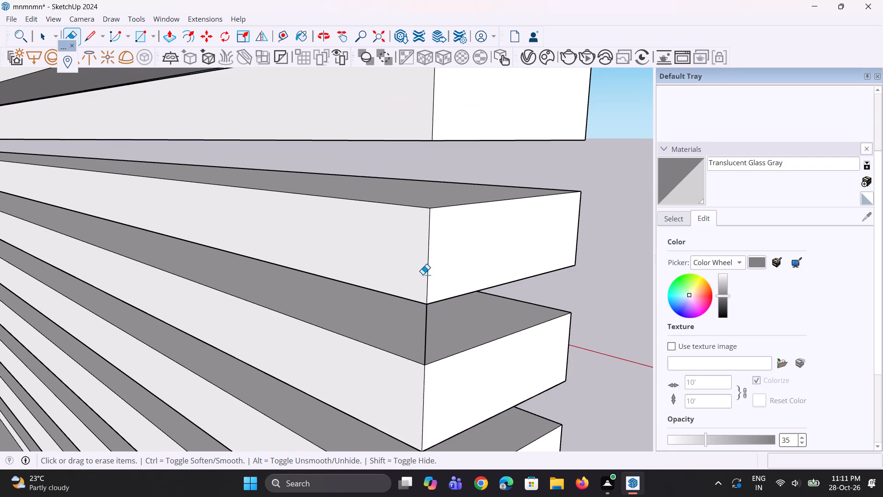
scroll(423, 233, down, 3)
scroll(427, 277, up, 7)
click(423, 313)
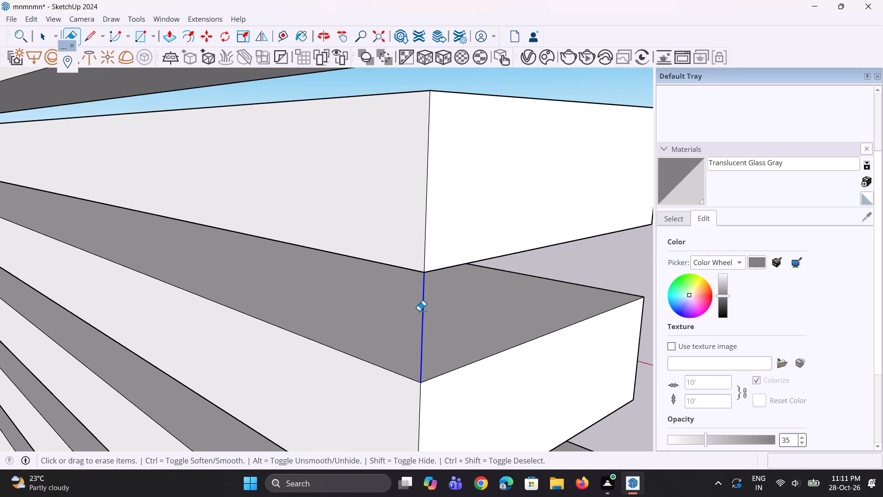
scroll(416, 217, down, 10)
scroll(399, 371, up, 3)
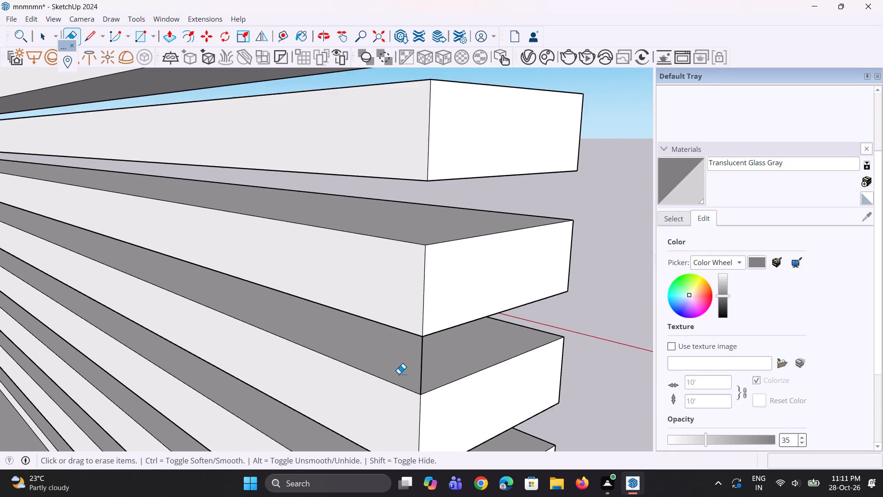
scroll(400, 374, up, 3)
click(430, 364)
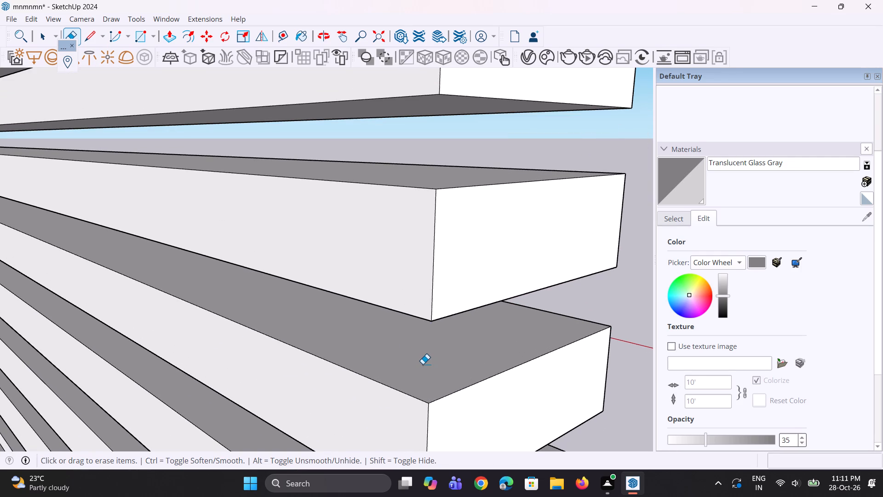
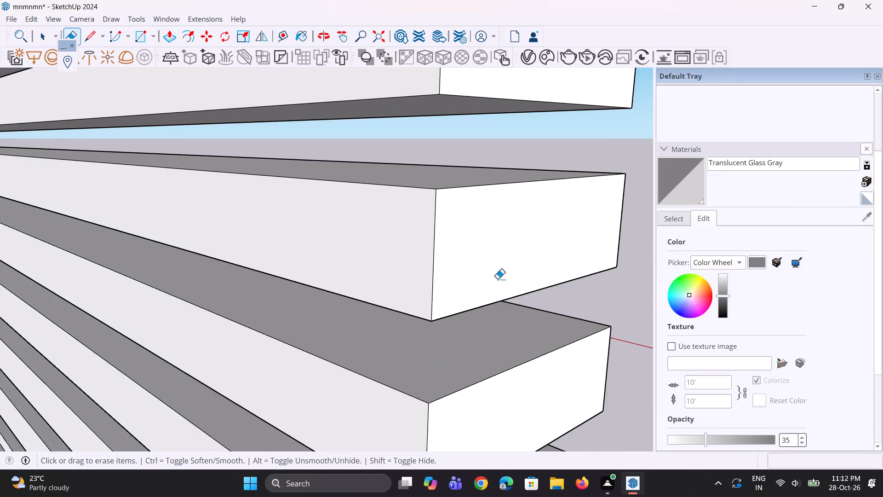
Erase the leftover vertical edges spanning the sixth and seventh slots from the top at the long louvre wall's near rear corner.
scroll(493, 266, down, 11)
scroll(479, 387, up, 2)
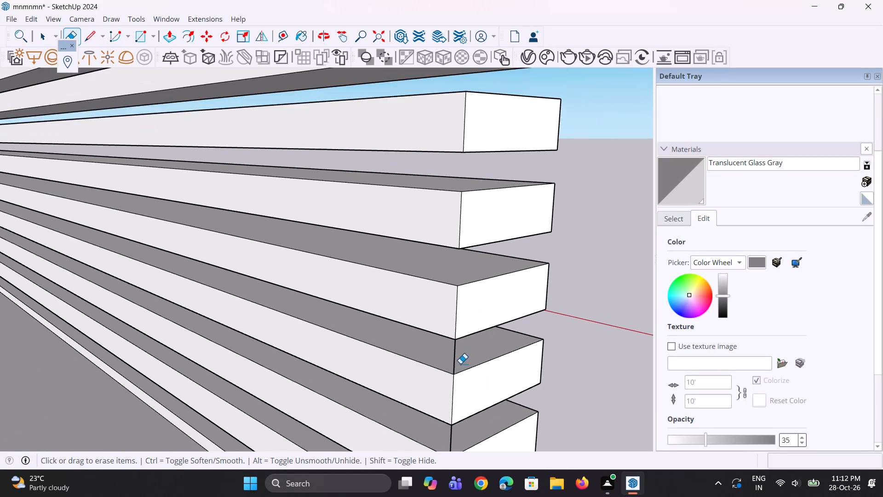
scroll(460, 364, up, 3)
drag(455, 353, 450, 352)
scroll(442, 261, down, 8)
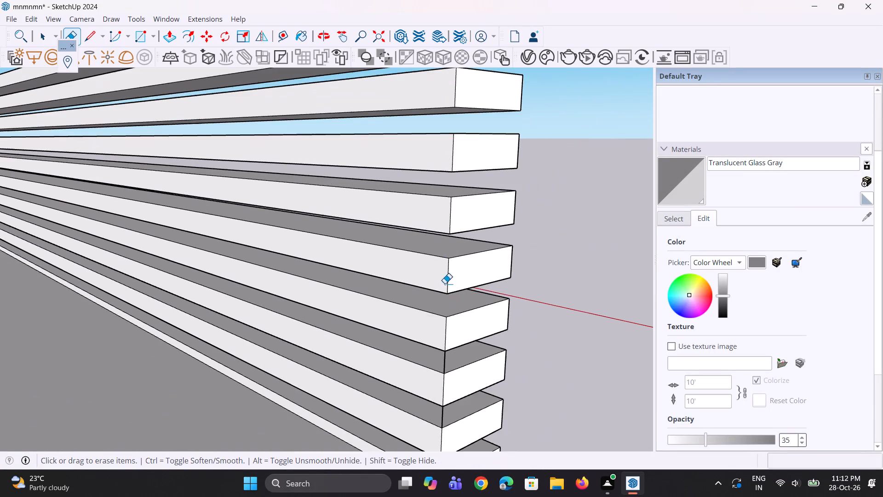
scroll(434, 357, up, 7)
drag(443, 360, 450, 360)
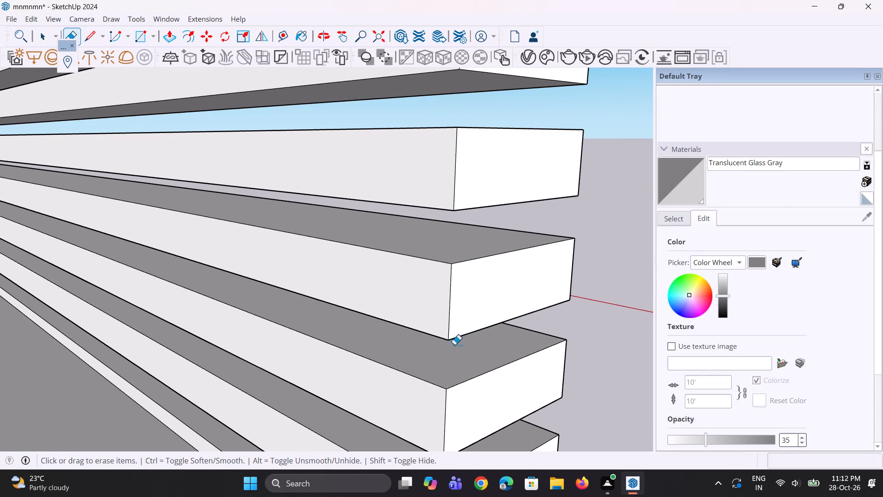
Erase the leftover vertical edges spanning the two lowest slots at the long louvre wall's near rear corner.
scroll(459, 259, down, 9)
scroll(459, 392, up, 6)
drag(441, 347, 446, 347)
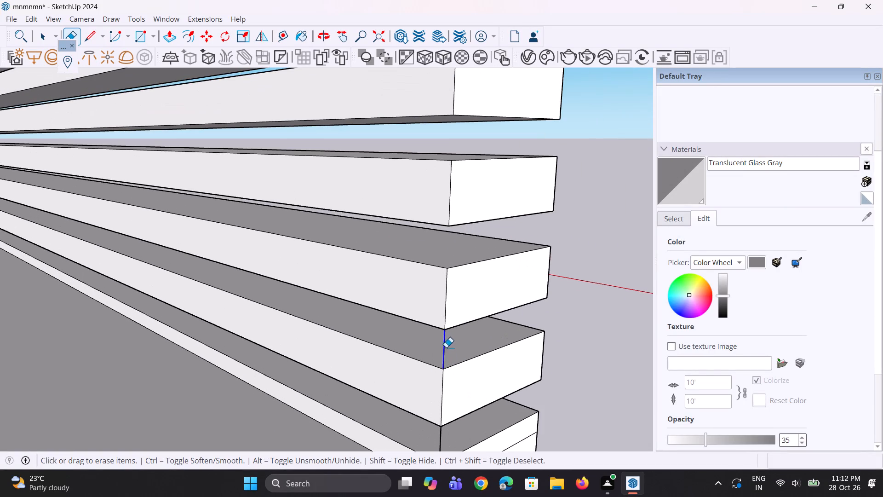
drag(446, 347, 448, 347)
click(440, 433)
scroll(458, 418, down, 5)
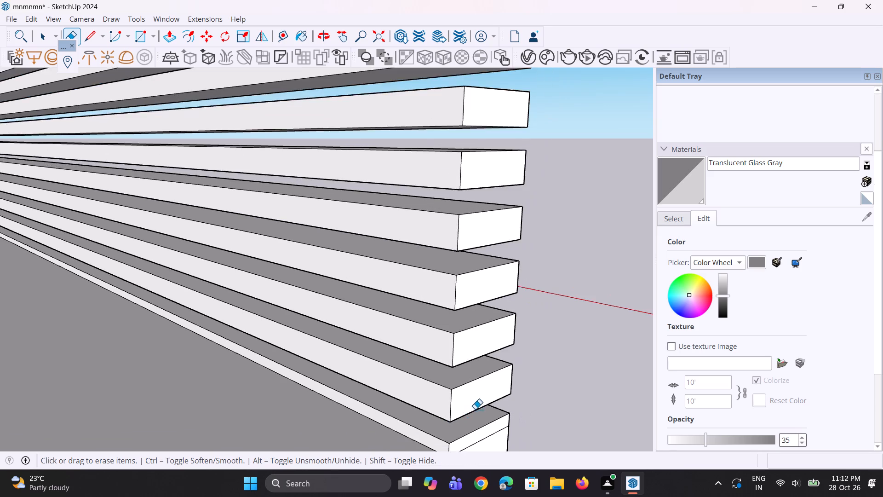
Erase the leftover vertical edges spanning the two topmost slots at the long louvre wall's opposite rear corner, facing the short louvre wall.
scroll(475, 409, down, 13)
scroll(121, 216, up, 6)
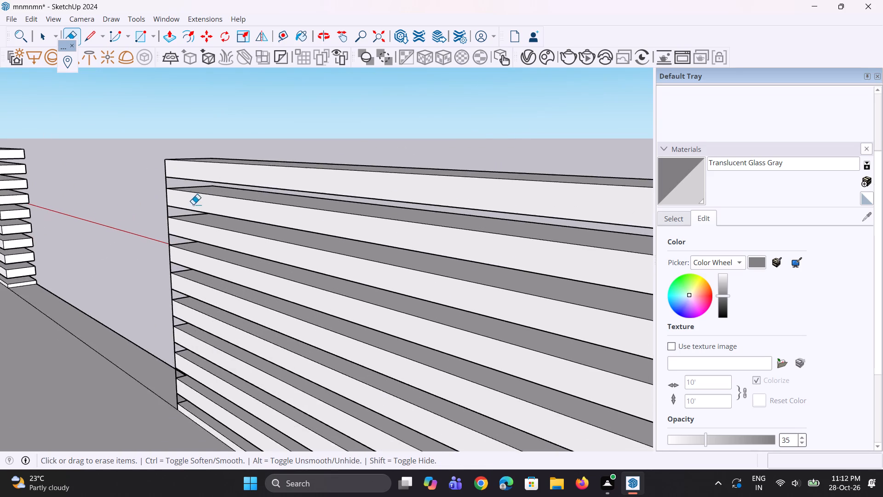
scroll(193, 204, up, 5)
scroll(163, 176, up, 2)
scroll(173, 180, down, 3)
scroll(181, 183, up, 1)
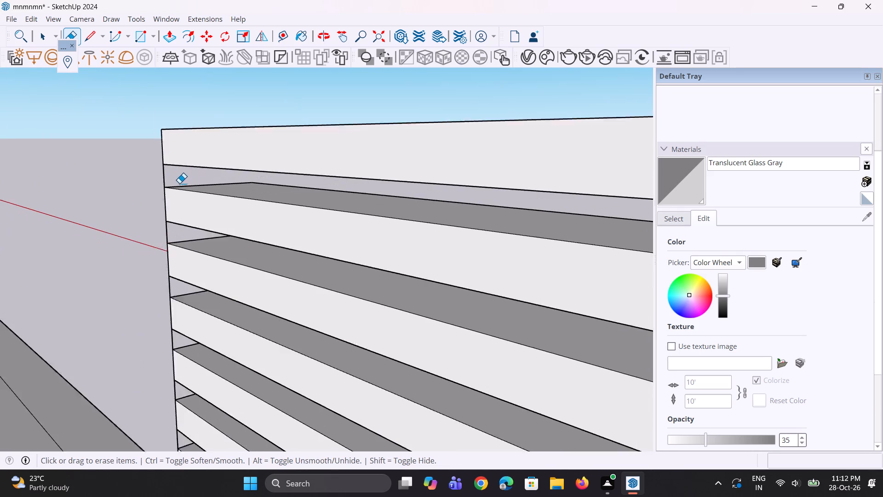
scroll(179, 183, up, 1)
click(137, 168)
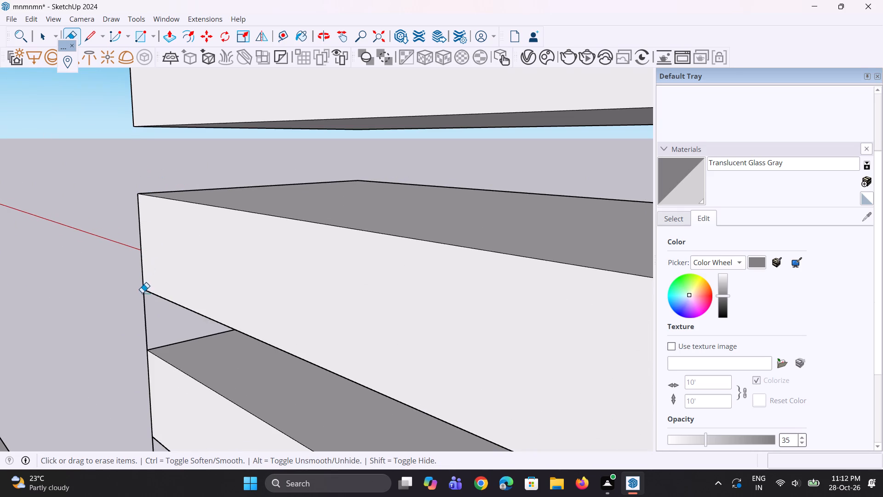
click(143, 298)
Erase the leftover vertical edge spanning the third slot from the top at the long wall's rear corner facing the short louvre wall.
scroll(172, 251, down, 10)
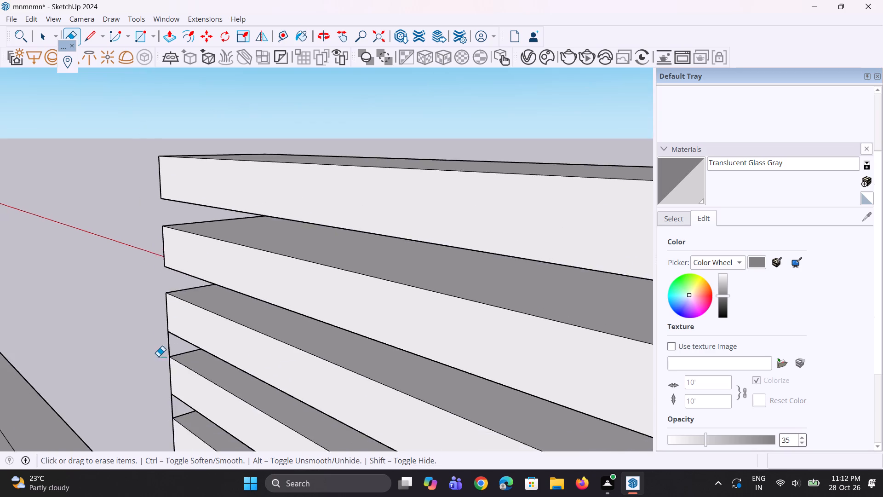
scroll(158, 356, up, 4)
scroll(167, 346, down, 3)
scroll(190, 331, up, 3)
scroll(190, 331, down, 4)
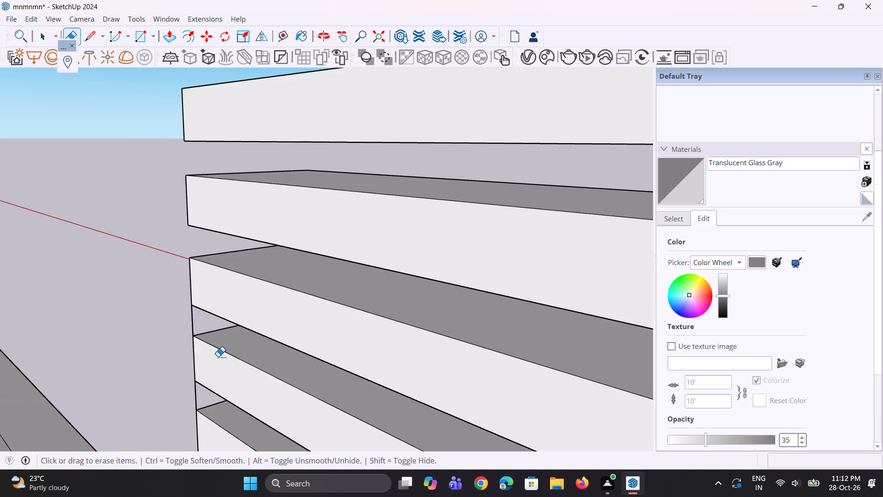
scroll(218, 358, up, 11)
click(150, 302)
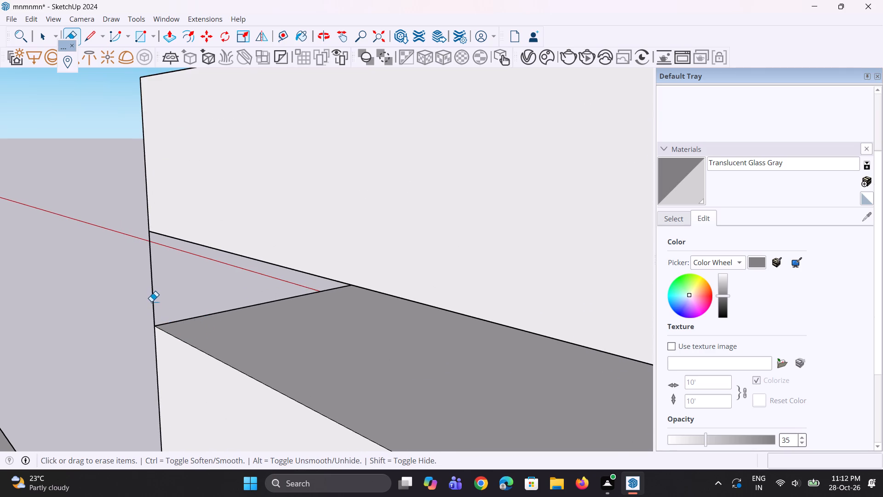
Erase the leftover vertical edges spanning the fourth to seventh slots from the top at that same rear corner of the long louvre wall.
scroll(220, 288, down, 6)
scroll(210, 305, up, 4)
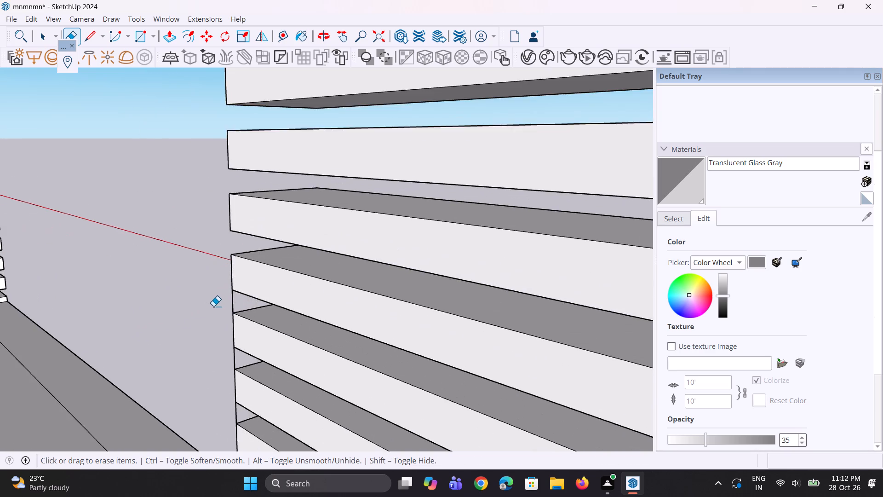
scroll(213, 306, up, 1)
drag(251, 301, 247, 300)
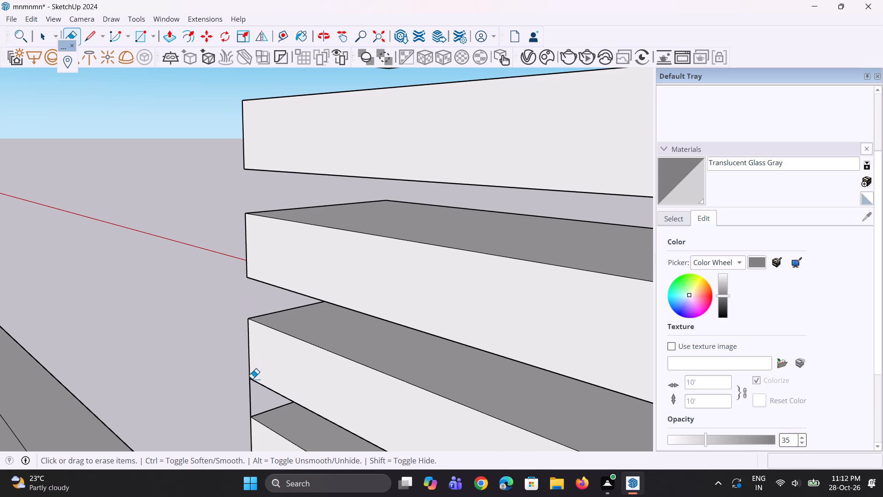
drag(249, 388, 254, 391)
scroll(224, 280, down, 5)
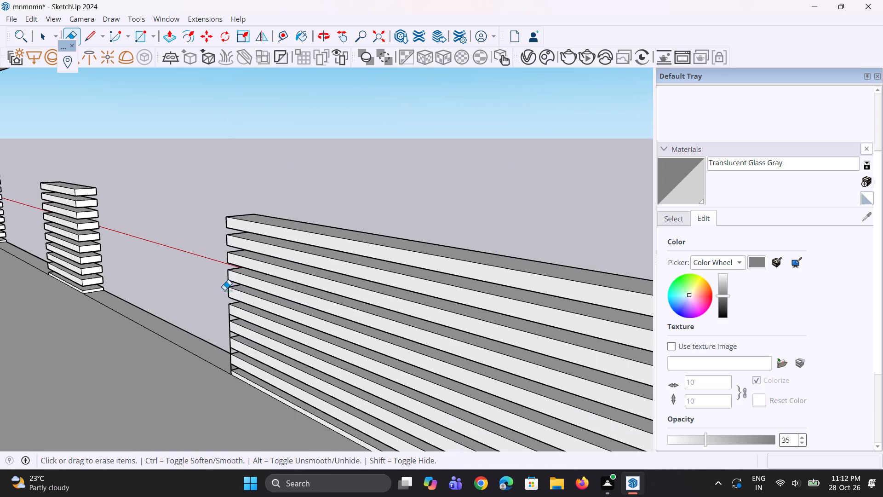
scroll(229, 315, up, 12)
click(230, 314)
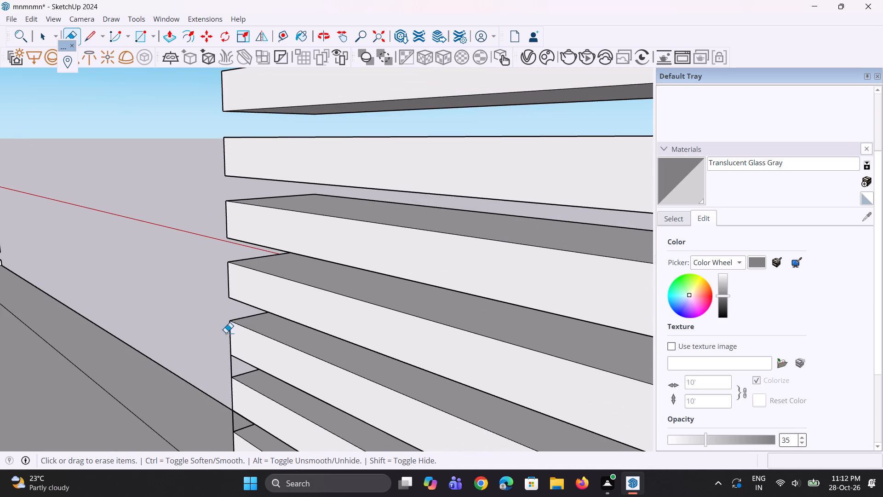
scroll(225, 355, up, 3)
drag(245, 370, 252, 379)
Erase the leftover vertical edges spanning the two lowest slots at the long louvre wall's rear corner facing the short louvre wall.
scroll(243, 261, down, 3)
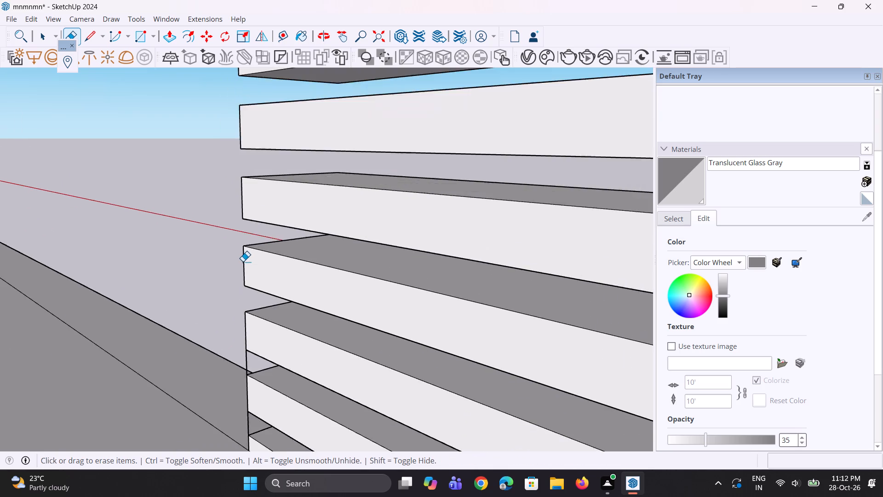
scroll(243, 261, down, 6)
scroll(253, 337, up, 7)
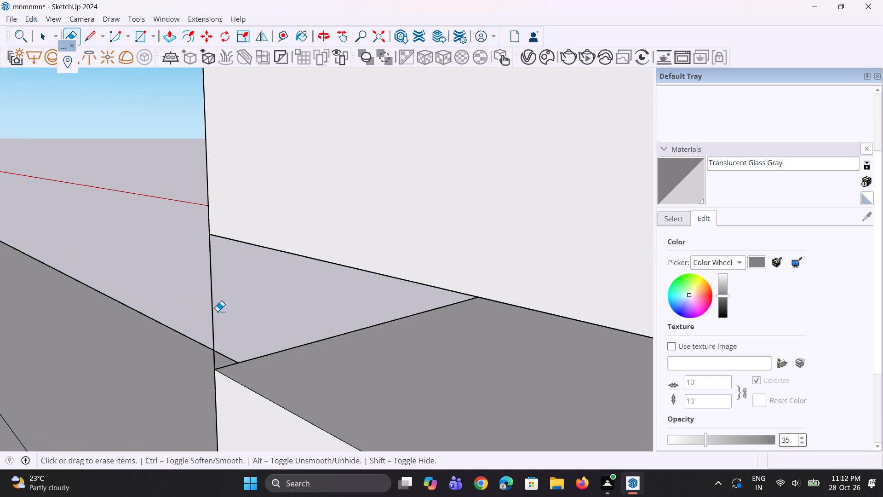
click(210, 304)
scroll(215, 303, down, 6)
scroll(202, 408, up, 4)
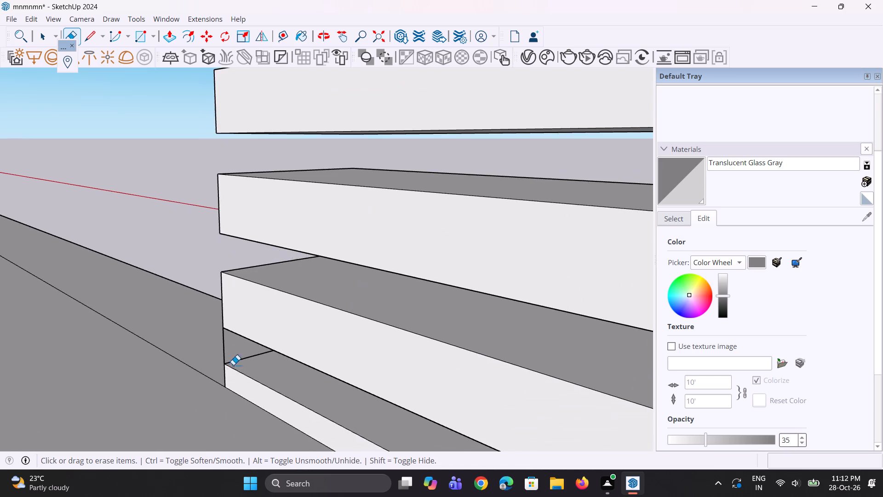
scroll(235, 348, up, 3)
click(219, 341)
scroll(202, 346, down, 6)
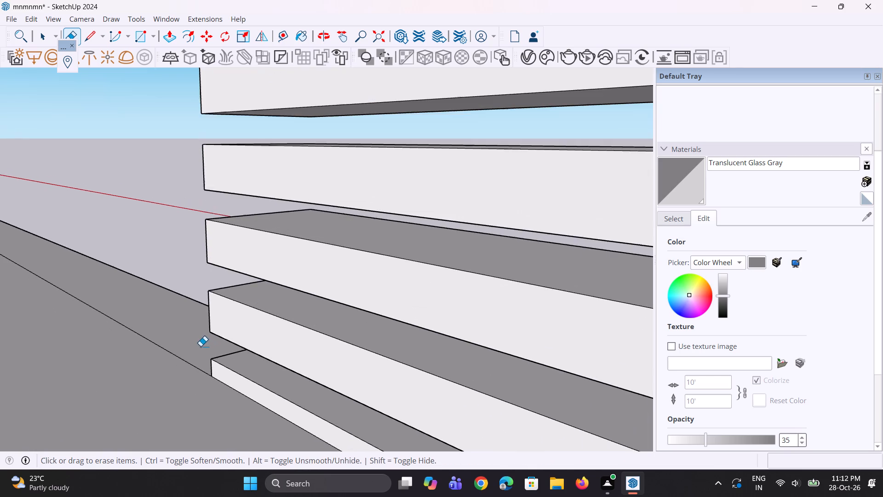
Examine the three louvre walls and the plinth from the building's front for clean, open slots.
scroll(201, 346, down, 6)
middle_drag(289, 330, 0, 342)
scroll(276, 304, down, 6)
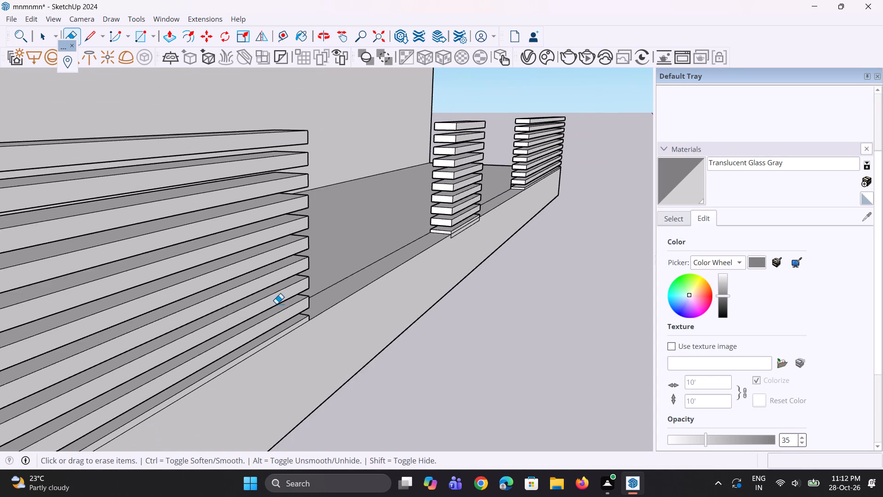
scroll(278, 304, down, 11)
middle_drag(315, 295, 274, 305)
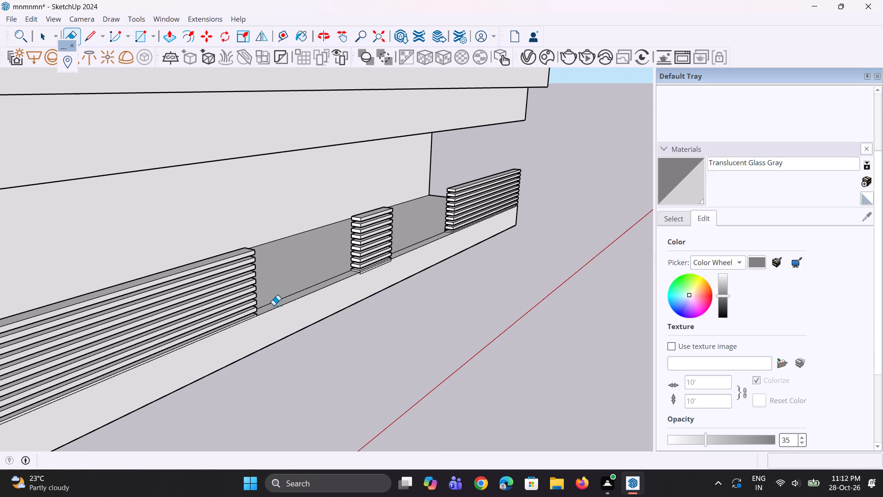
scroll(276, 299, up, 5)
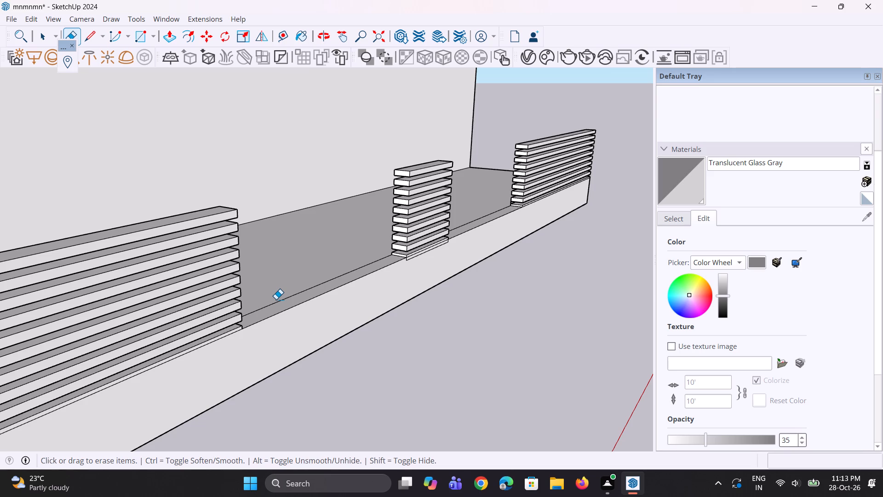
scroll(276, 299, down, 3)
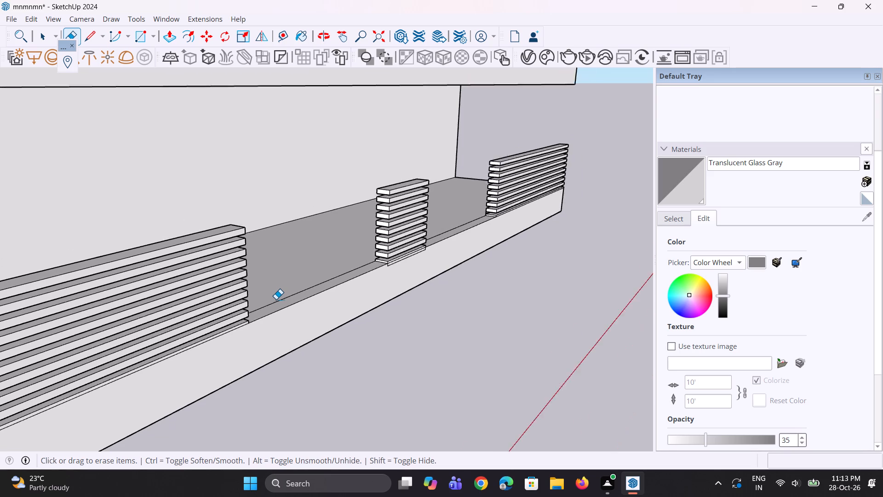
scroll(276, 299, down, 2)
middle_drag(276, 299, 290, 283)
key(space)
key(space)
middle_drag(373, 340, 306, 357)
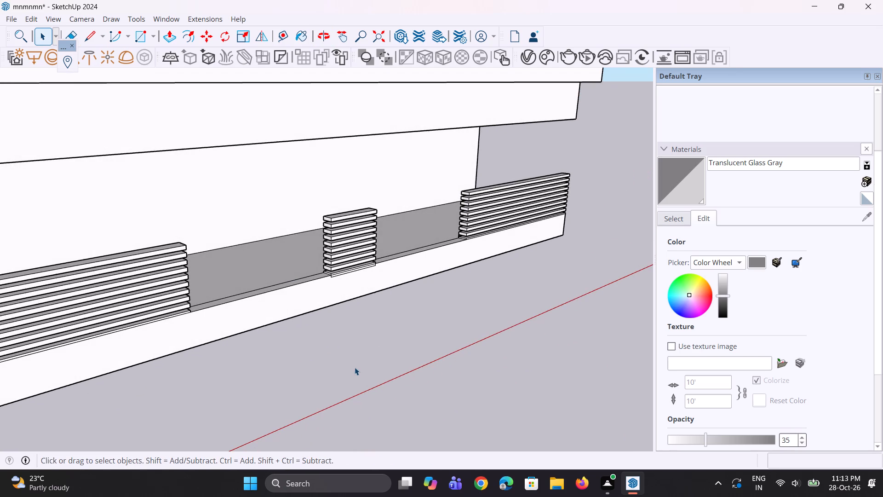
scroll(324, 360, up, 3)
scroll(176, 268, up, 2)
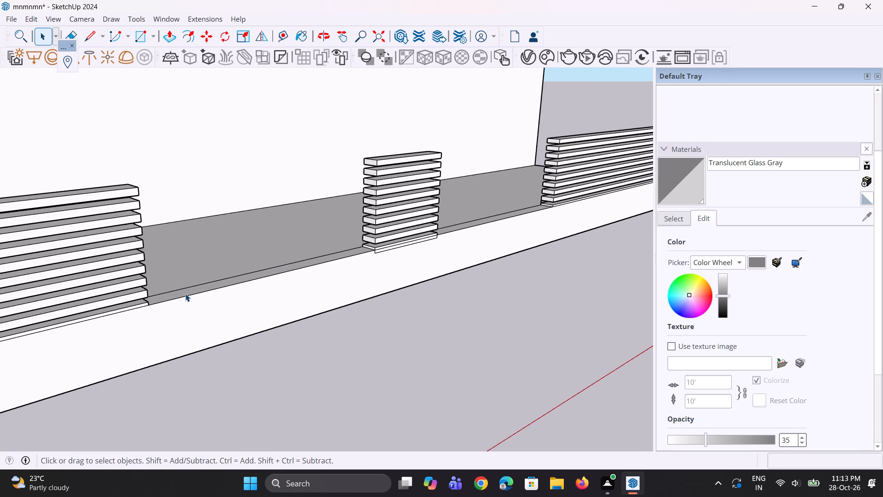
scroll(185, 294, up, 2)
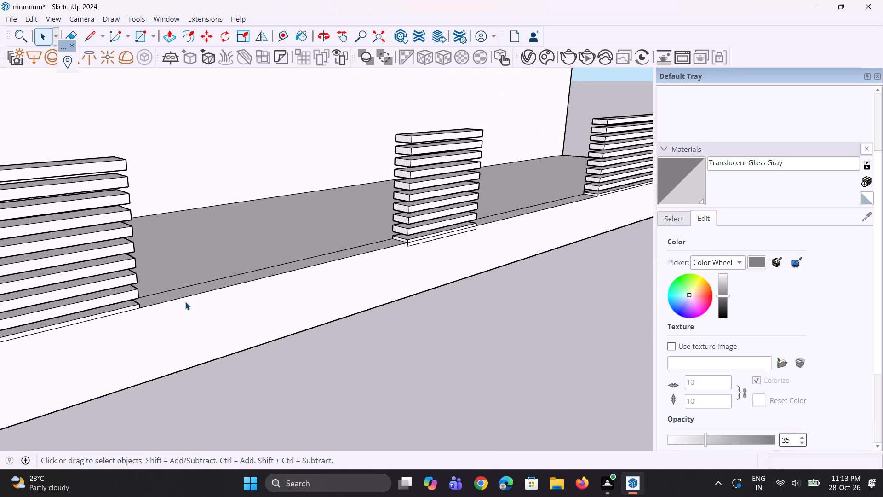
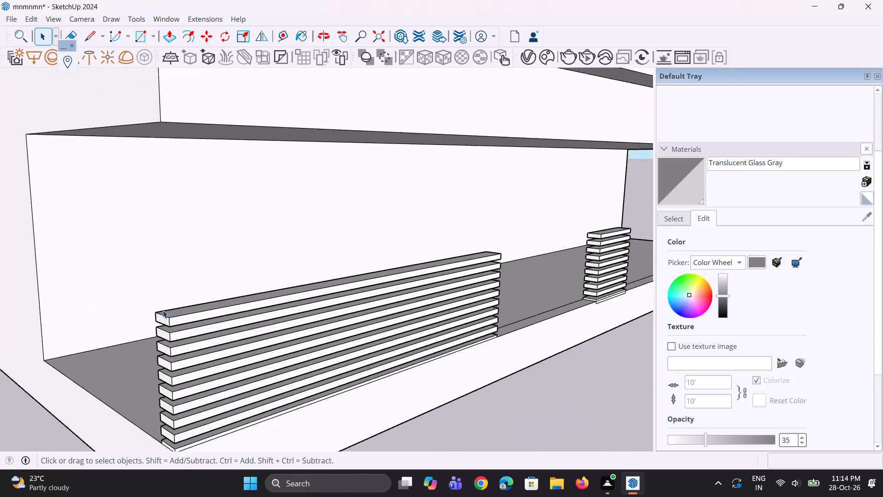
Draw a rectangle about 10' 3 7/8" by 9 7/16" on the plinth's front face, below the gap between the long and short louvre walls.
middle_drag(170, 345, 116, 335)
scroll(92, 325, down, 6)
middle_drag(269, 319, 241, 328)
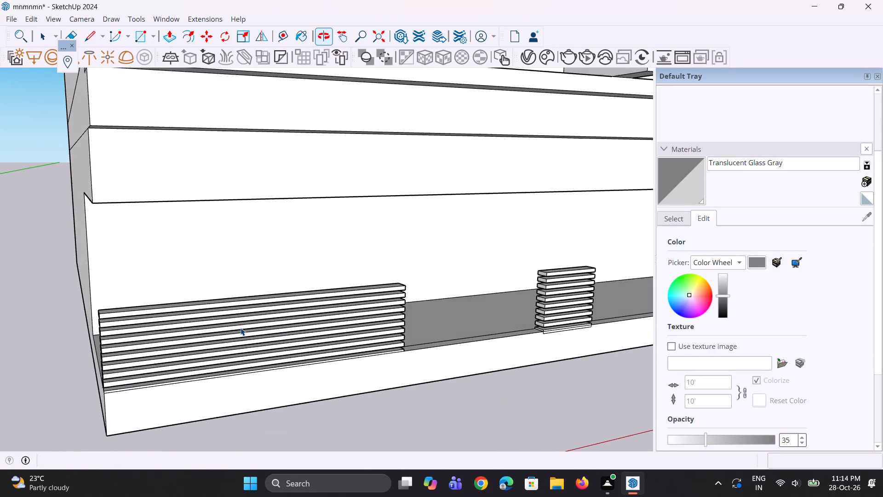
scroll(355, 347, up, 2)
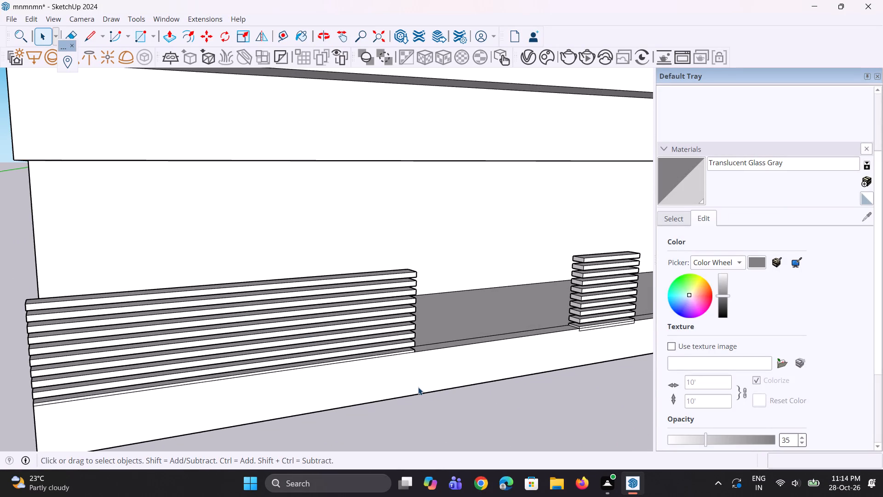
scroll(356, 401, down, 1)
scroll(428, 406, up, 2)
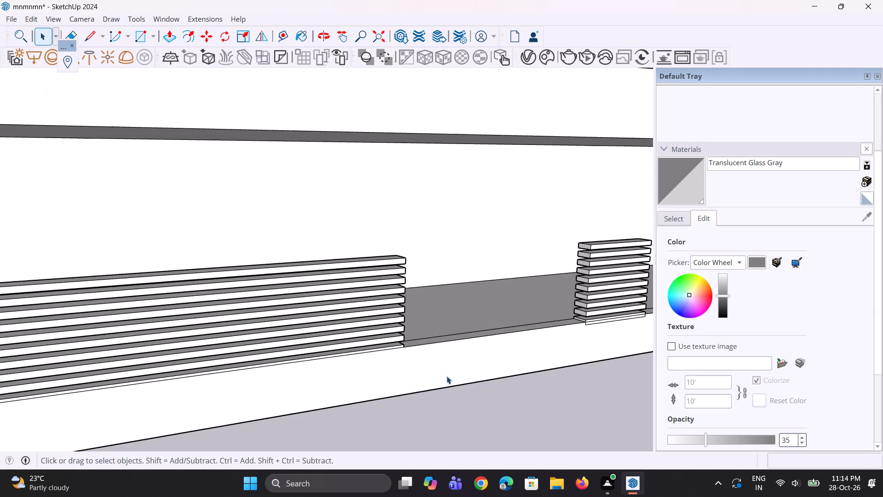
scroll(444, 362, up, 1)
middle_drag(444, 362, 428, 358)
key(r)
scroll(409, 338, up, 3)
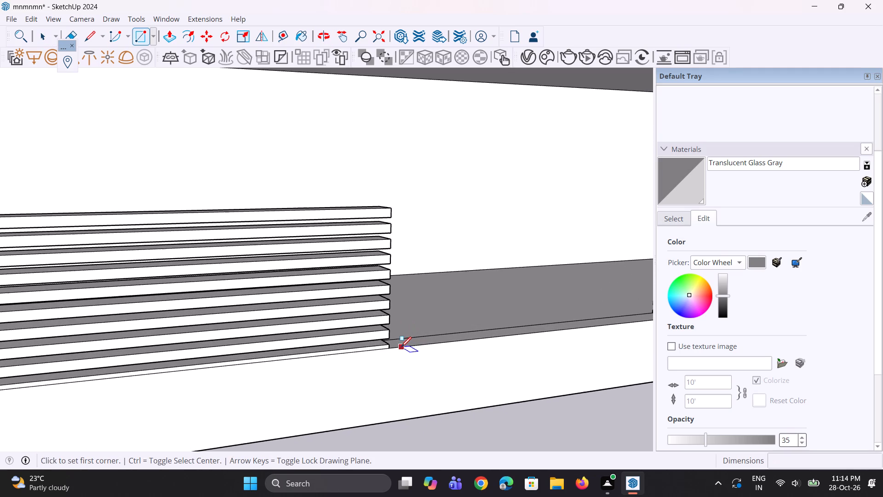
click(392, 351)
scroll(383, 372, down, 4)
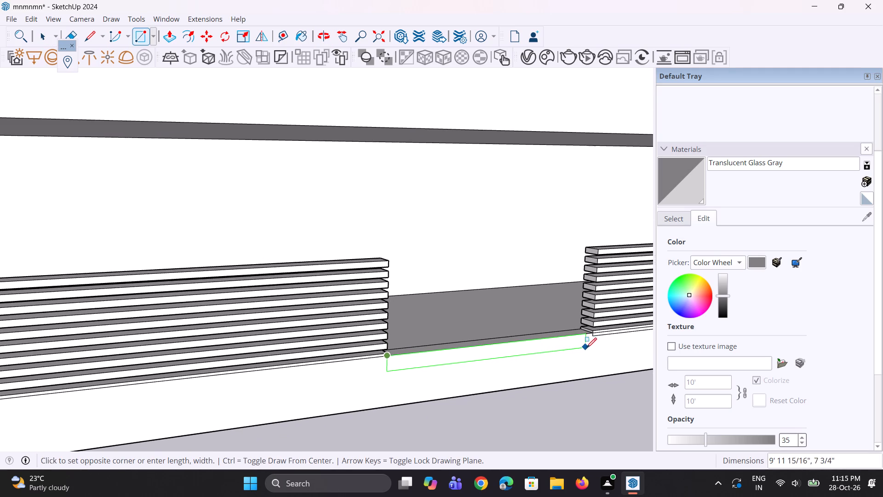
click(591, 350)
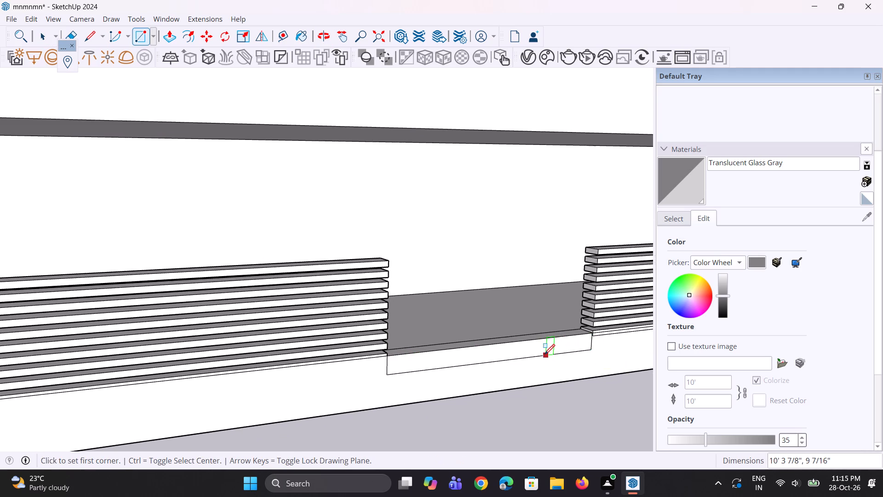
Extrude the rectangle outward about 1' 5/8" from the plinth to form the entrance's first step.
scroll(545, 354, up, 2)
key(p)
click(512, 347)
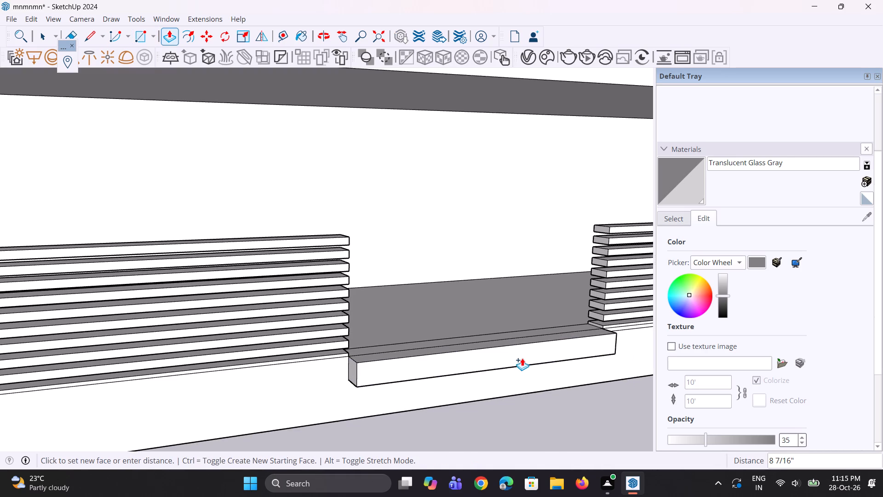
click(528, 363)
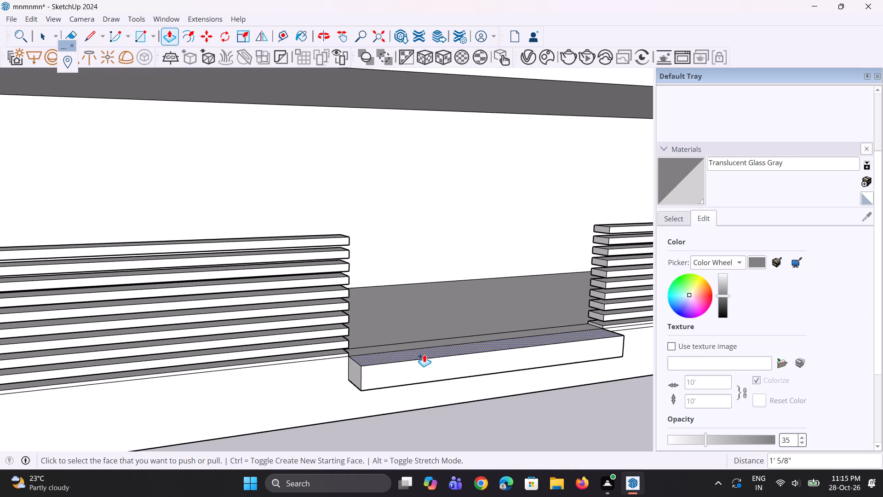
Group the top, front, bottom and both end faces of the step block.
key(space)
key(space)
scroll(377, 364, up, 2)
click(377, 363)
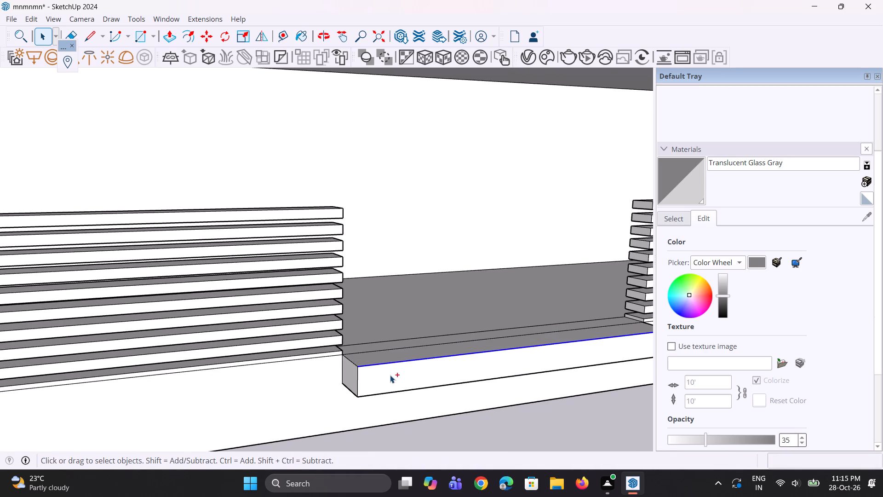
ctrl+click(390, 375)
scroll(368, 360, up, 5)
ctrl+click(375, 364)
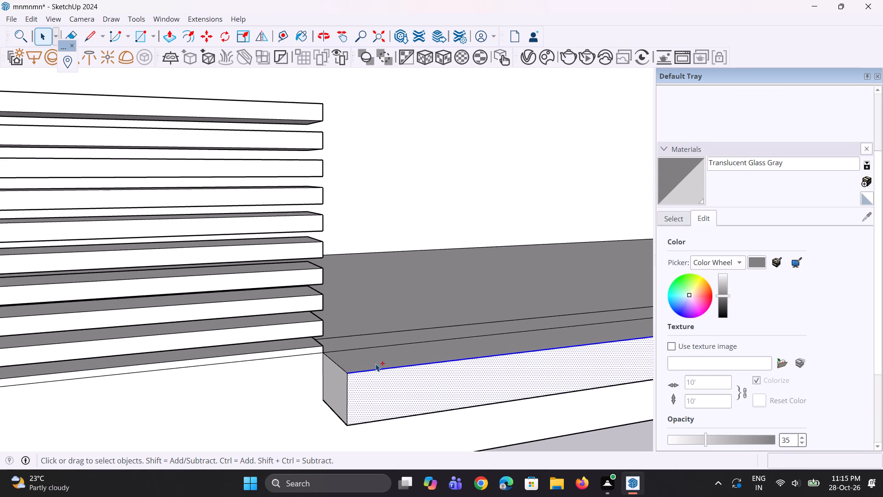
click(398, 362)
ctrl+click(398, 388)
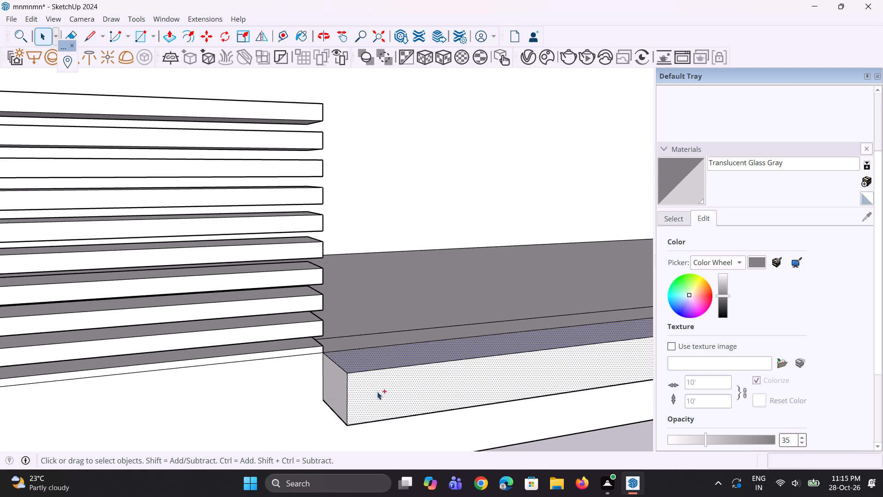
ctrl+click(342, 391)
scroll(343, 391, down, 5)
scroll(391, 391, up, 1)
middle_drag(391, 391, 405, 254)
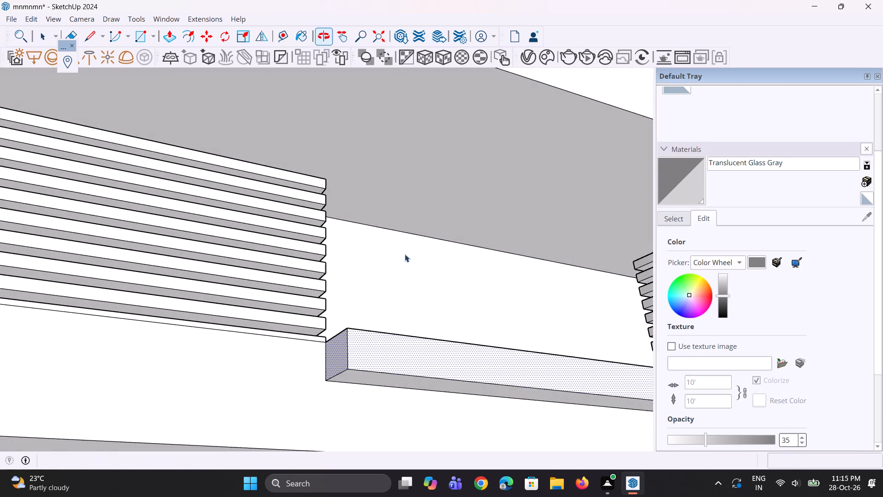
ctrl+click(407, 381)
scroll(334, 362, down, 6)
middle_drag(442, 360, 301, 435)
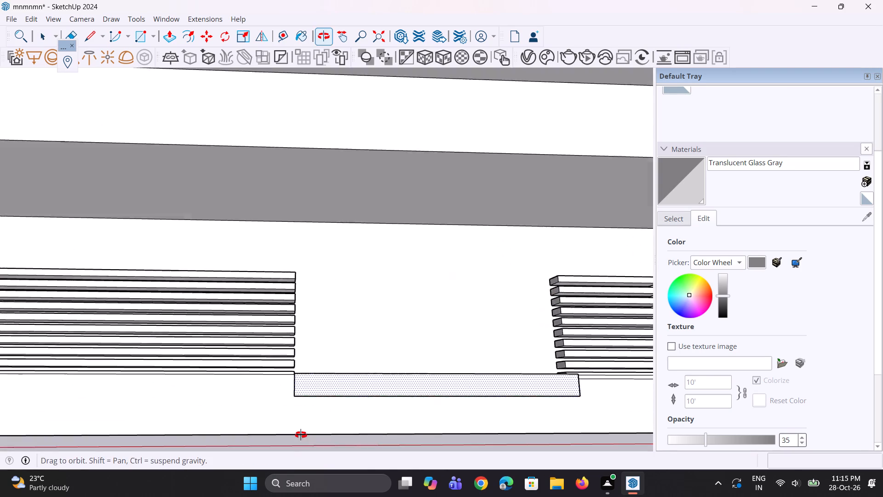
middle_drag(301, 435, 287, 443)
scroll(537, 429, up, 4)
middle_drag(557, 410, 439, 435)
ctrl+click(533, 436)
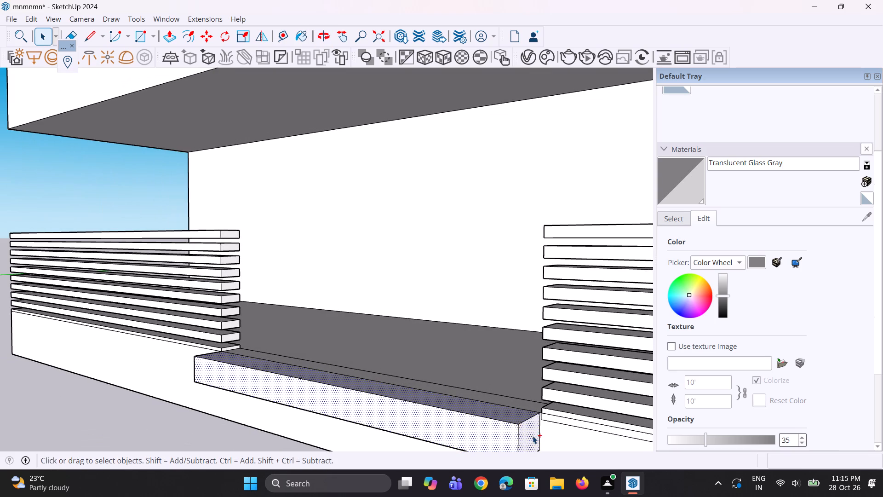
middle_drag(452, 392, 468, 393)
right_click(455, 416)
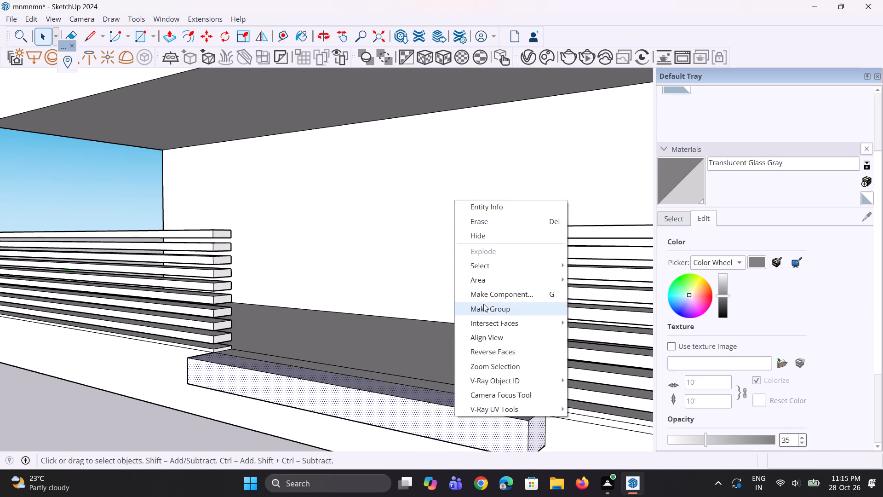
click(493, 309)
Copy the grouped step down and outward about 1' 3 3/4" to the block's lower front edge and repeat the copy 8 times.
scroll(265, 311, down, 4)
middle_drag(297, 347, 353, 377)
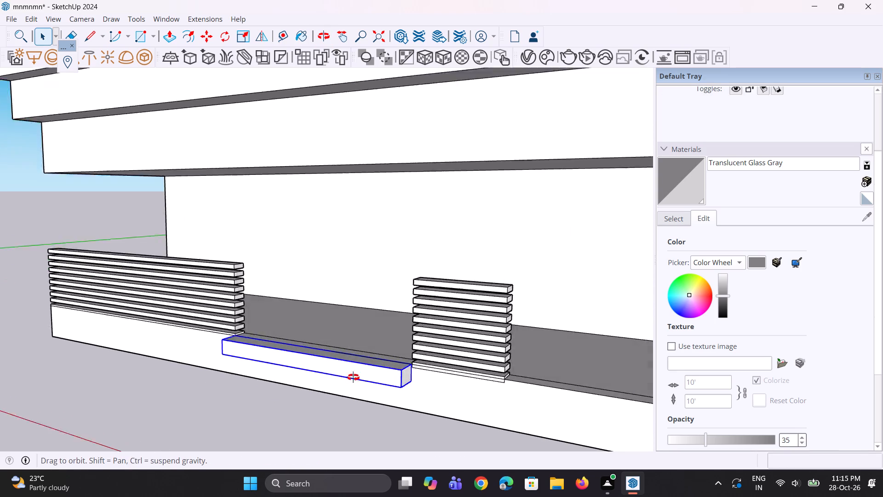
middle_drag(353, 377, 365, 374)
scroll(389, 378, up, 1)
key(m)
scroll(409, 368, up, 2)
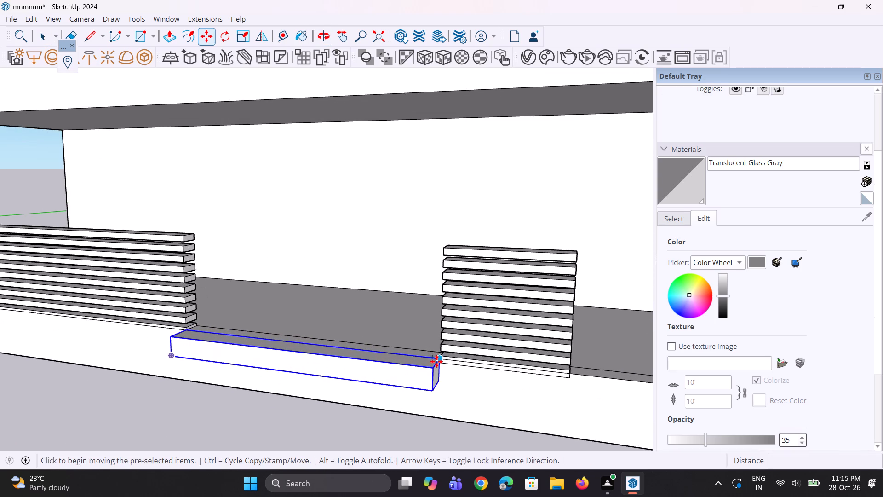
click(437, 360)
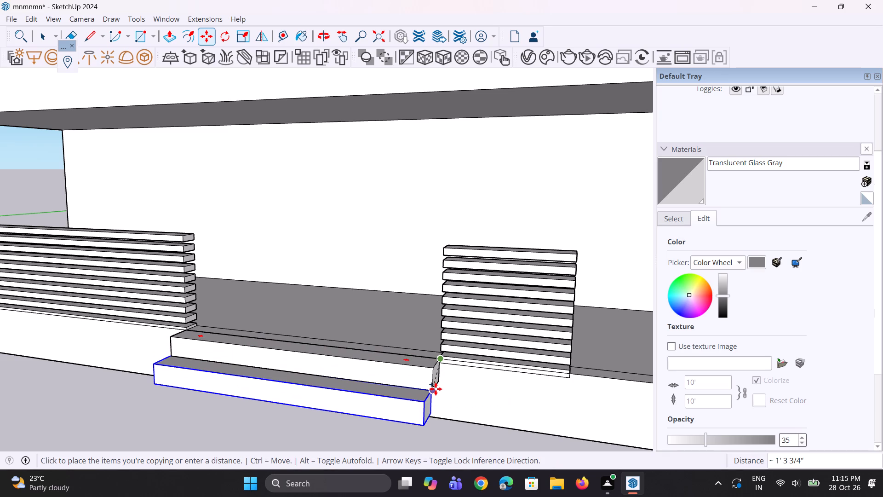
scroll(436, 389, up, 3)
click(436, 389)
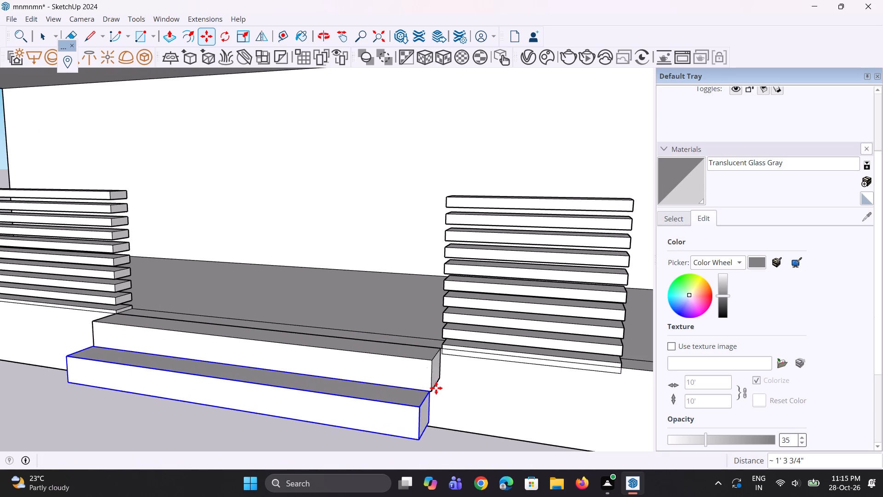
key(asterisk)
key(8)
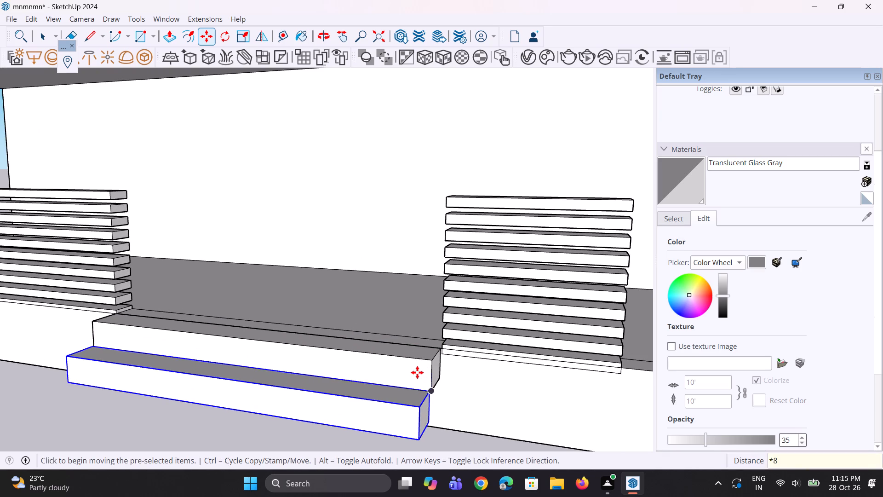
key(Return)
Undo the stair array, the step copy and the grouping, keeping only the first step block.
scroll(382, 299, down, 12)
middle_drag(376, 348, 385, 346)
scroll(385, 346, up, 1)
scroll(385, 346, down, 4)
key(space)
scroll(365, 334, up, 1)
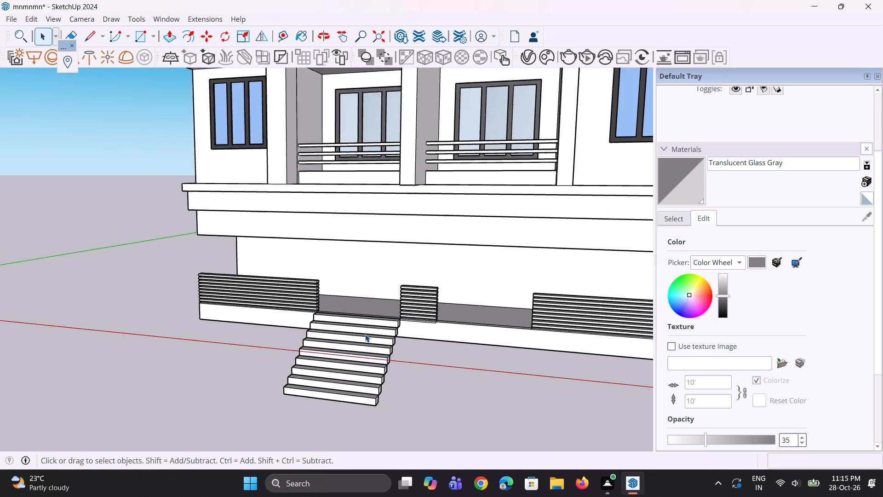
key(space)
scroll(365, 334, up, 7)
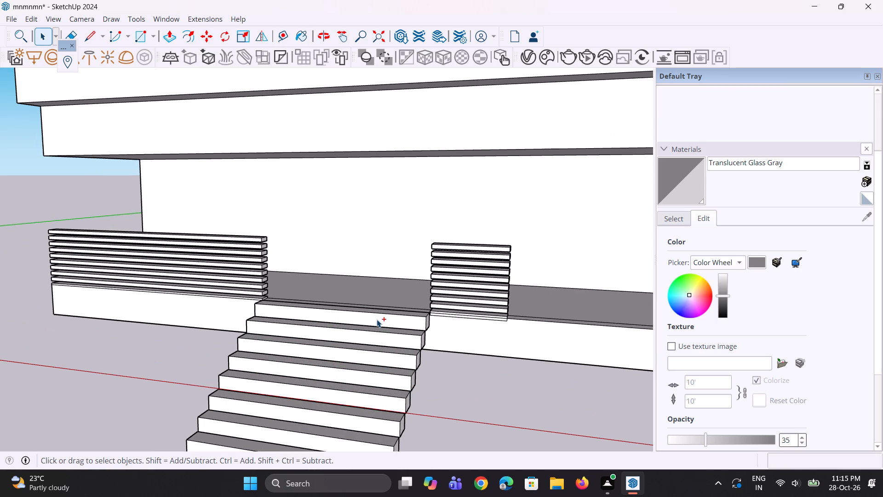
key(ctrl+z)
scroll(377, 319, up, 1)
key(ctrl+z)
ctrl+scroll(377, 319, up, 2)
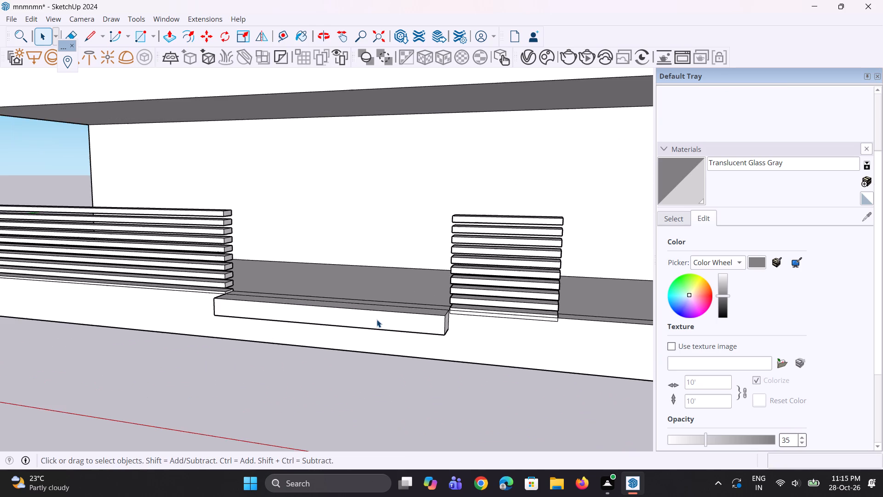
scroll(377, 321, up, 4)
Extrude the step block's front face outward by a further 1' 5/8" or so to deepen the tread.
key(p)
click(378, 318)
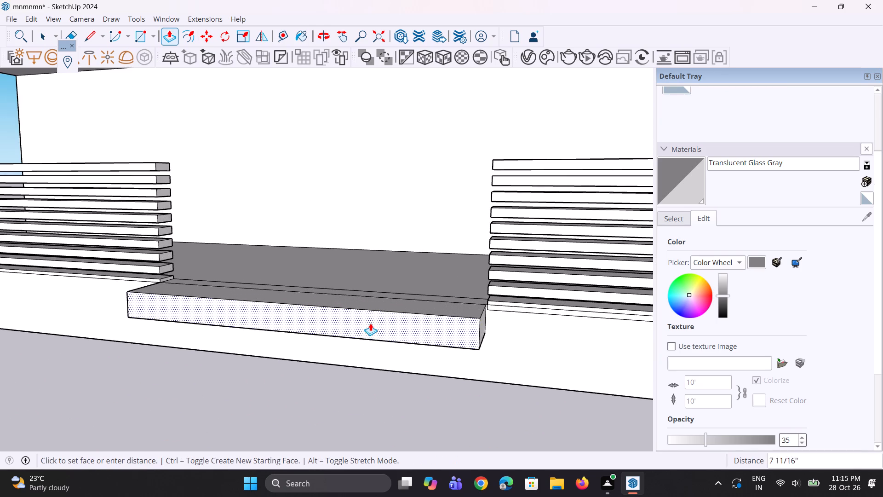
click(367, 325)
middle_drag(361, 326, 396, 364)
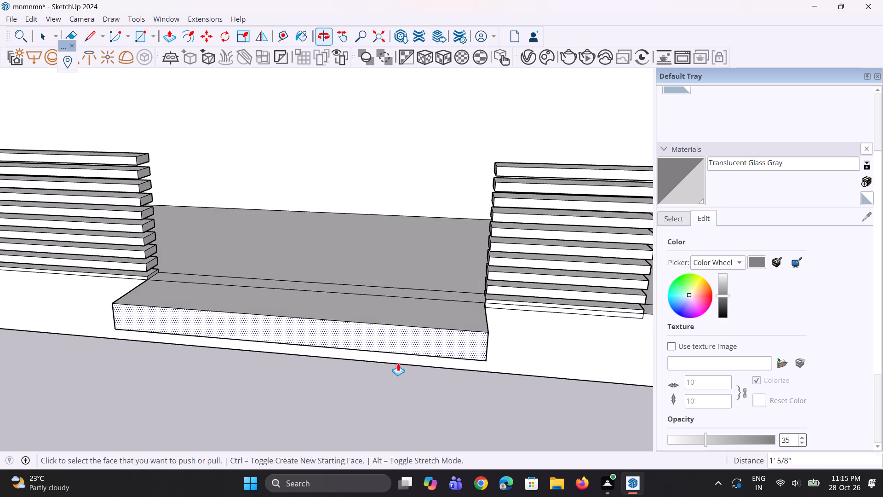
Group the top, front, underside and both end faces of the deepened step block.
key(space)
key(space)
click(385, 314)
scroll(376, 340, up, 3)
click(376, 335)
middle_drag(281, 351, 462, 318)
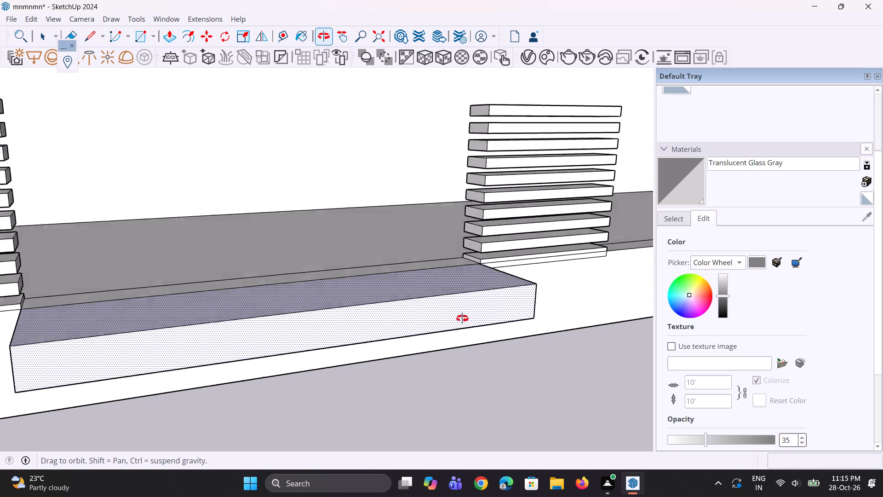
middle_drag(462, 318, 473, 313)
scroll(466, 333, down, 3)
scroll(228, 346, up, 2)
ctrl+scroll(202, 349, up, 2)
ctrl+click(183, 343)
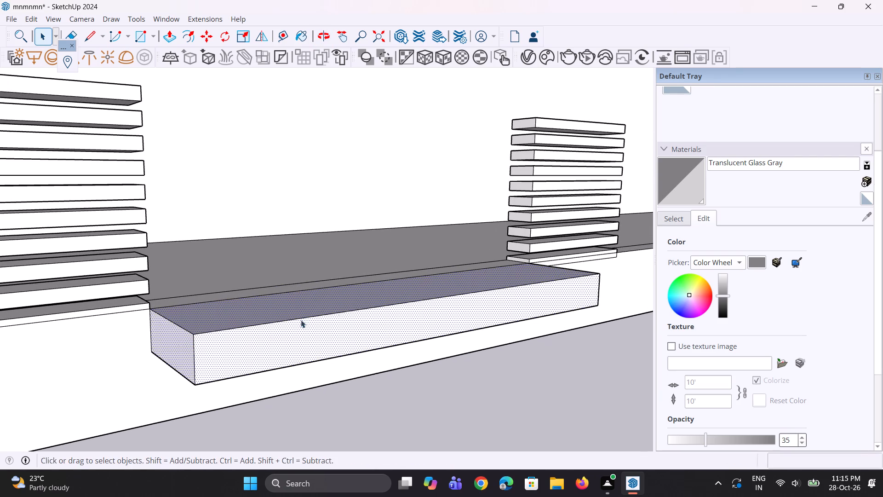
middle_drag(333, 310, 112, 312)
scroll(117, 312, up, 1)
scroll(160, 316, down, 4)
middle_drag(383, 339, 277, 341)
ctrl+scroll(428, 352, up, 2)
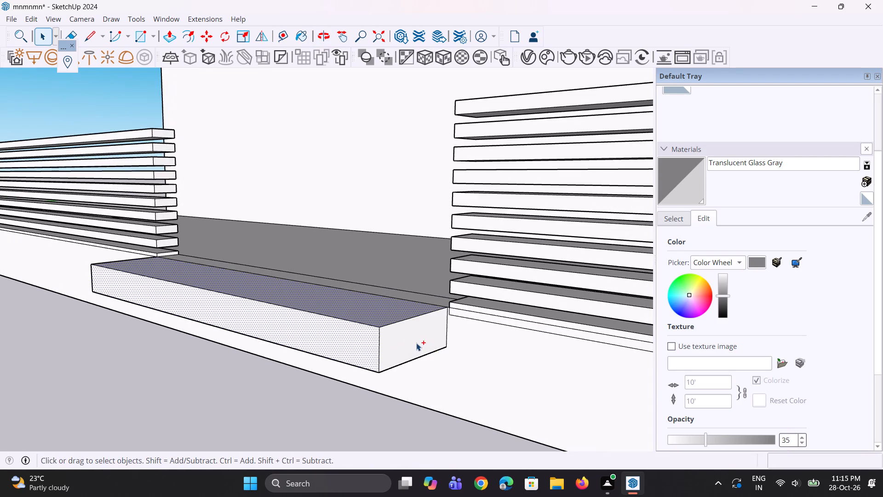
ctrl+click(416, 343)
ctrl+middle_drag(312, 351, 424, 219)
ctrl+scroll(390, 290, up, 3)
ctrl+click(390, 290)
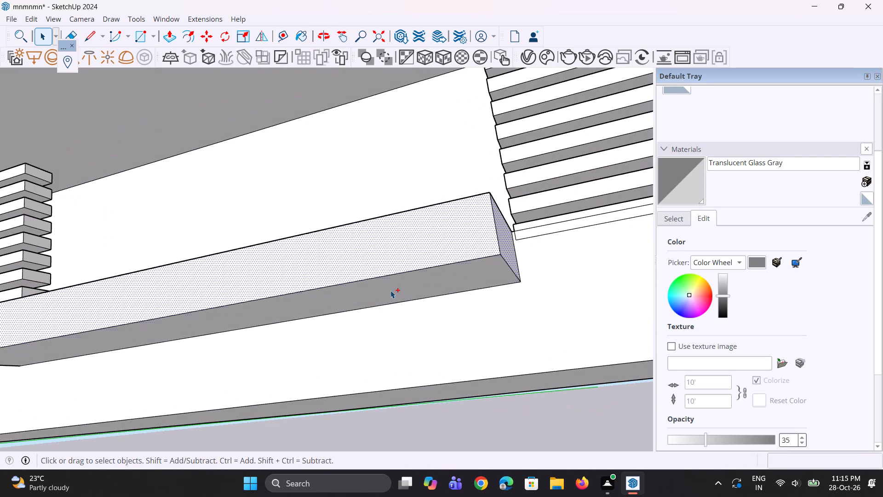
right_click(388, 280)
click(419, 393)
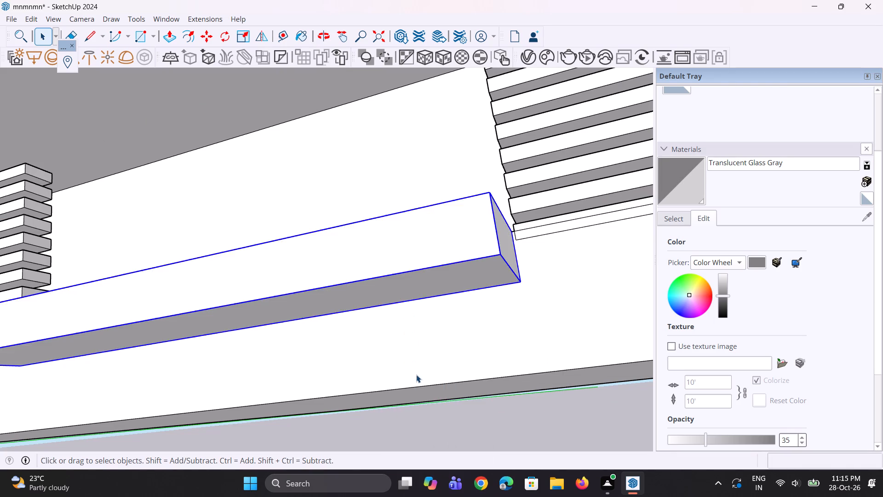
Copy the grouped step about 2' 2 15/16" from its rear top corner to its front bottom corner and repeat the copy 8 times.
scroll(325, 297, down, 5)
scroll(323, 292, up, 1)
middle_drag(323, 292, 430, 398)
middle_drag(430, 397, 425, 419)
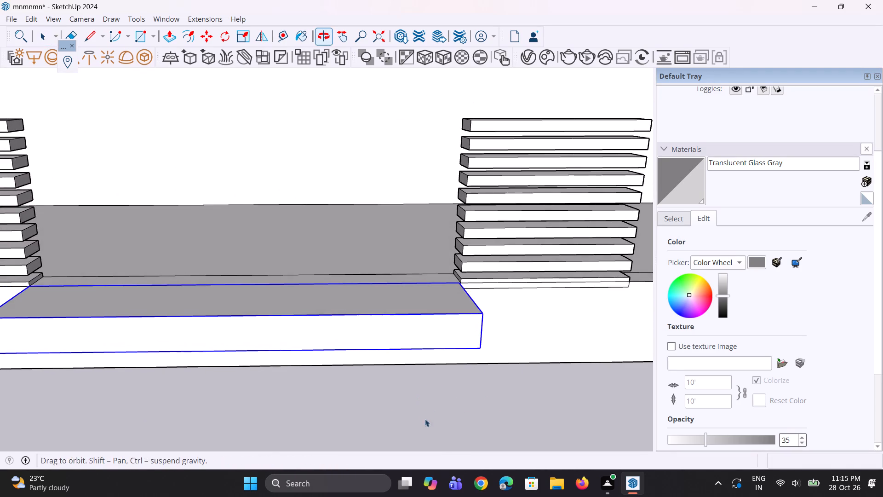
key(m)
scroll(468, 293, up, 2)
click(462, 280)
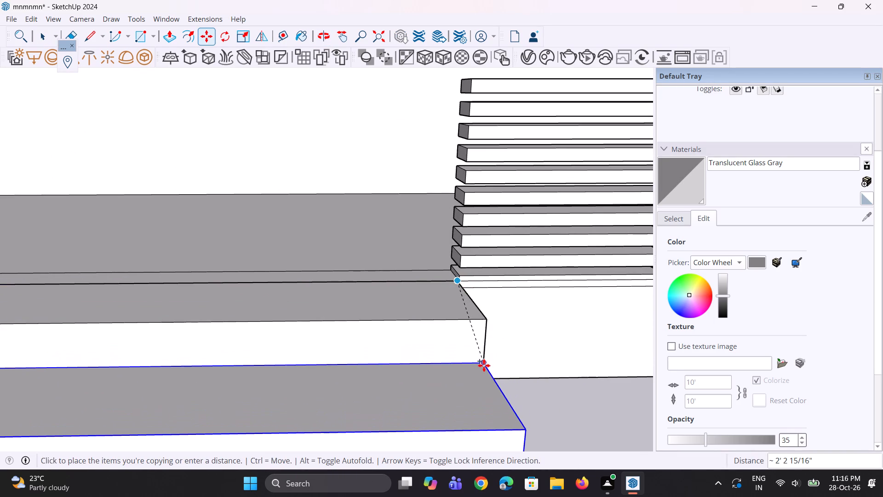
click(484, 365)
scroll(426, 316, down, 9)
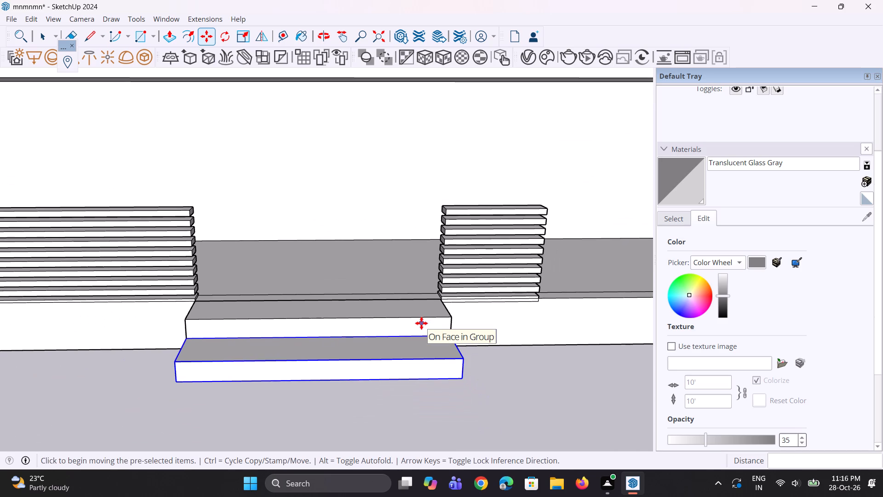
text(*8)
key(Return)
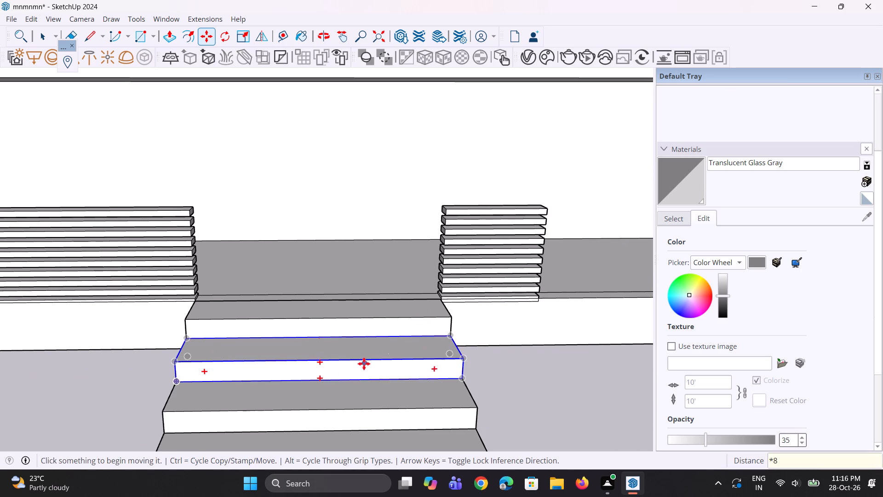
scroll(301, 363, down, 10)
middle_drag(268, 348, 263, 345)
scroll(240, 288, down, 4)
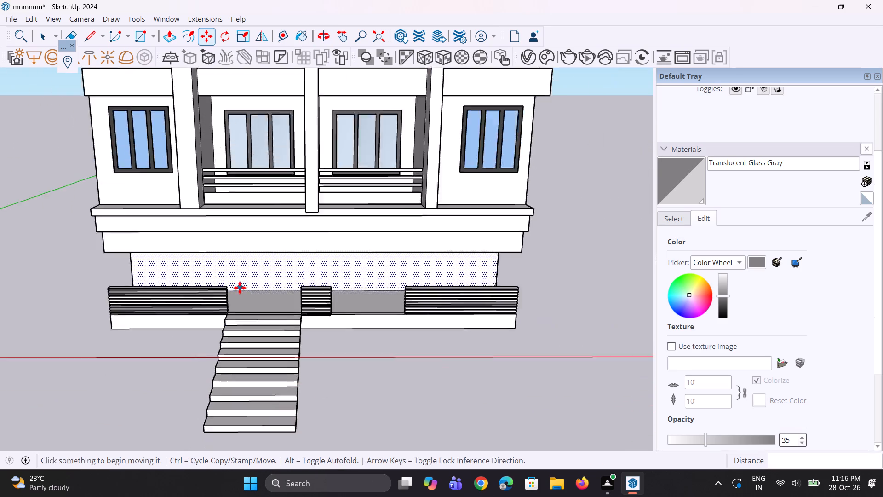
Undo the stair array, the step's grouping and the last deepening of the step block.
scroll(240, 288, down, 1)
middle_drag(237, 369, 120, 318)
scroll(186, 320, up, 12)
middle_drag(293, 291, 251, 273)
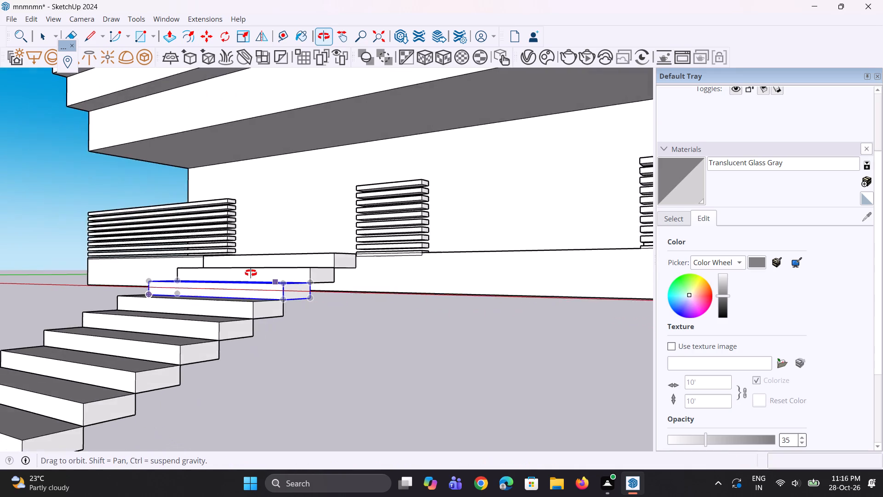
middle_drag(251, 273, 361, 321)
scroll(292, 331, down, 10)
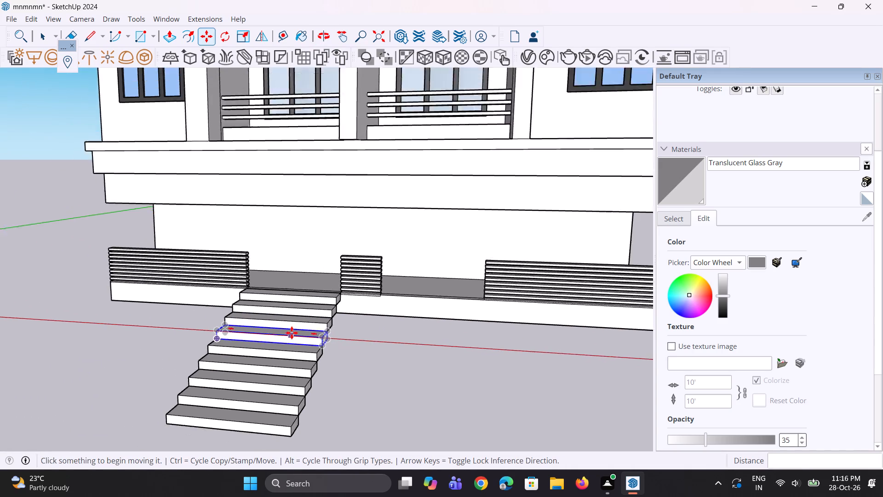
scroll(292, 333, up, 1)
middle_click(292, 333)
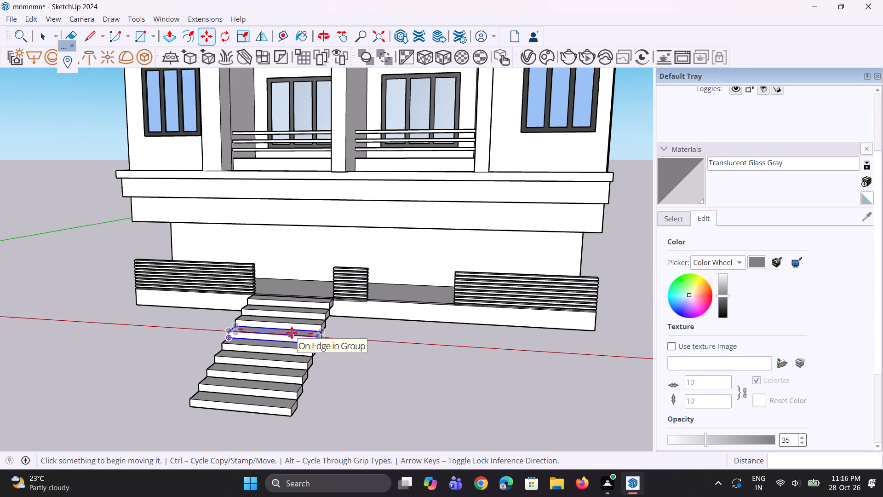
scroll(292, 333, up, 6)
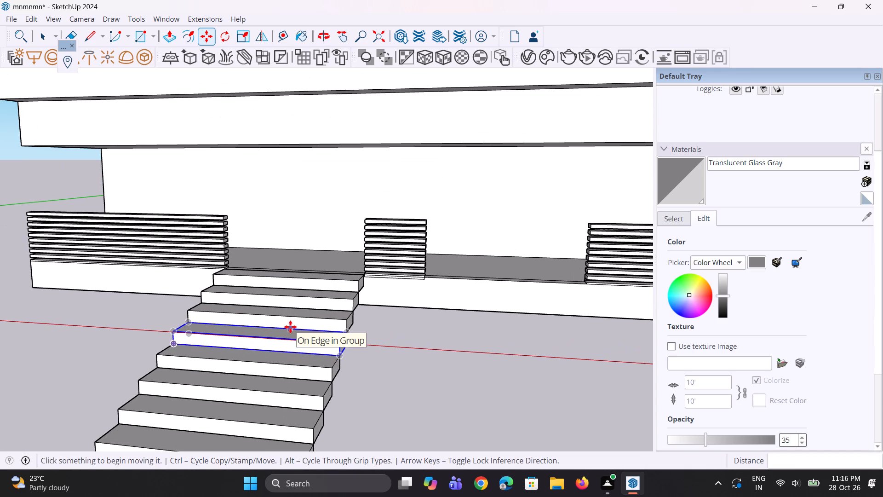
key(ctrl+z)
key(ctrl+z)
key(ctrl+z)
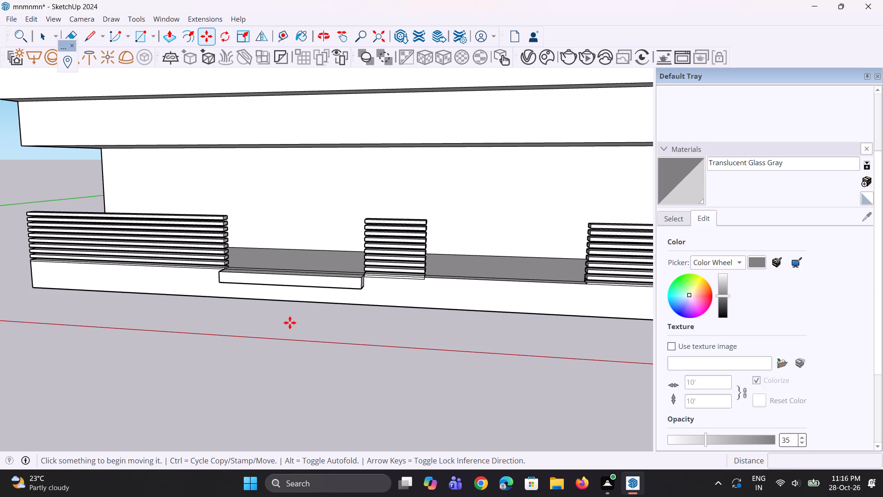
Group the top, front, underside and both end faces of the shallower step block.
key(space)
key(space)
middle_drag(298, 275, 308, 306)
scroll(317, 290, up, 6)
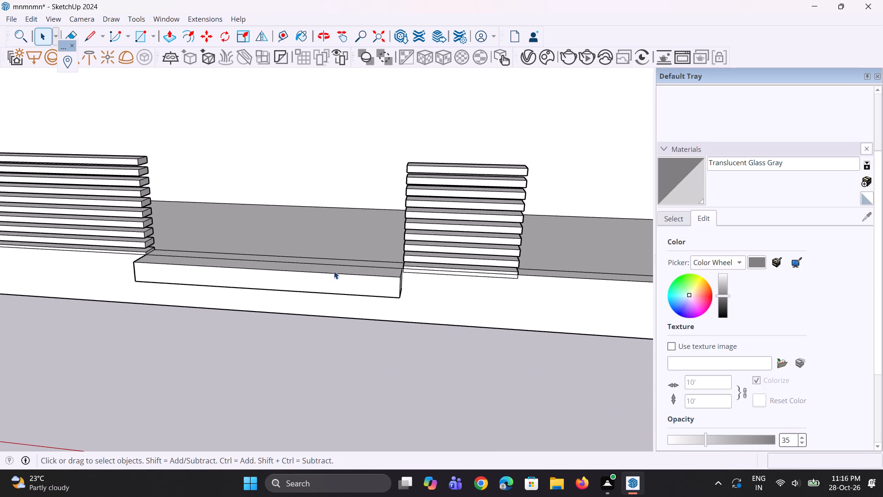
click(337, 269)
scroll(336, 277, up, 2)
ctrl+click(335, 284)
middle_drag(382, 300, 315, 302)
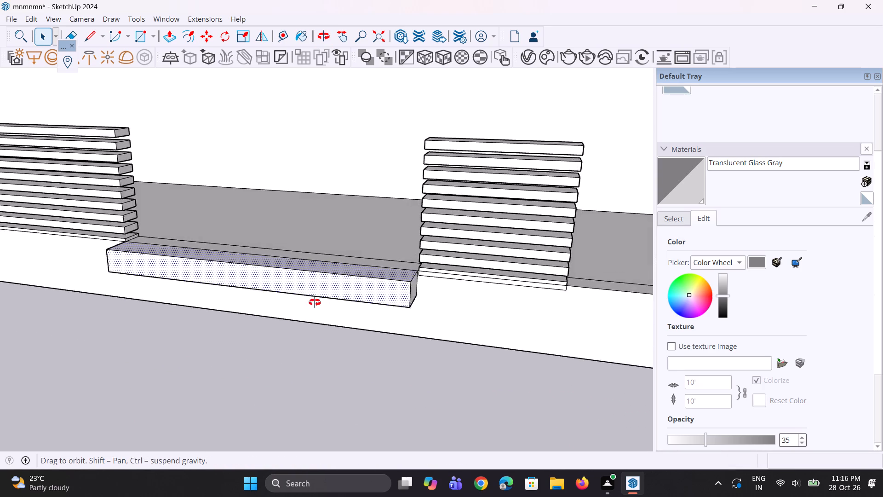
middle_drag(315, 302, 269, 289)
scroll(380, 293, up, 3)
ctrl+click(407, 302)
middle_drag(285, 321, 489, 306)
scroll(367, 315, down, 2)
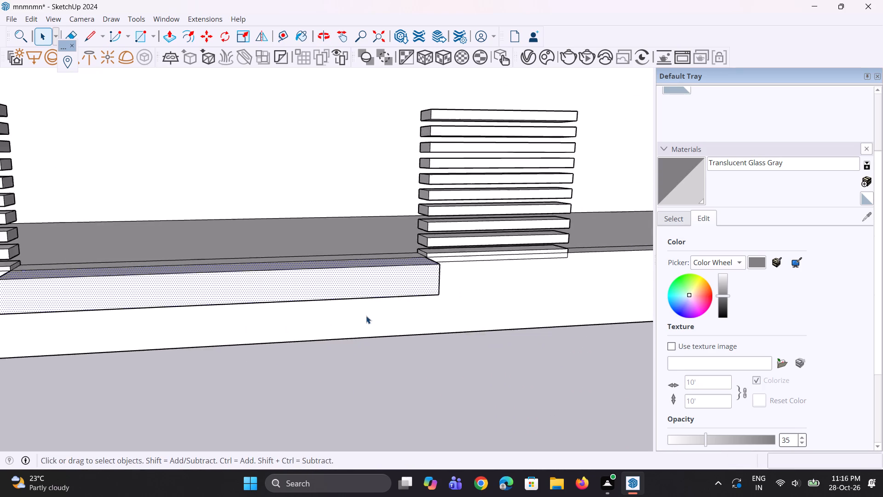
scroll(366, 316, down, 2)
middle_drag(105, 273, 249, 277)
scroll(201, 336, up, 3)
ctrl+click(141, 329)
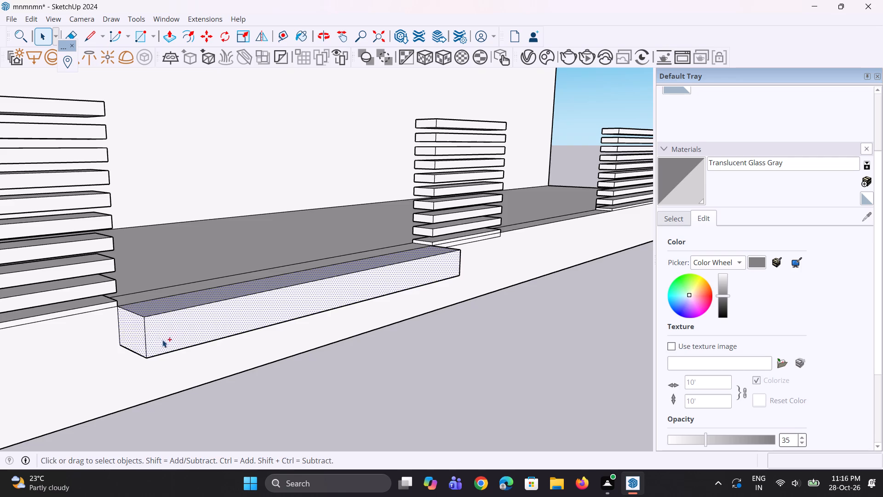
ctrl+middle_drag(164, 336, 192, 209)
ctrl+scroll(194, 213, up, 1)
ctrl+click(196, 213)
right_click(205, 205)
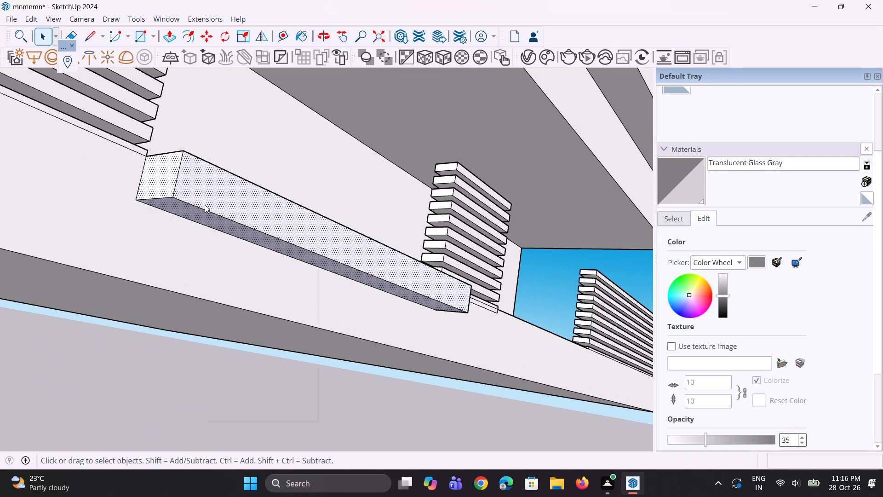
click(256, 313)
Copy the grouped step about 1' 3 3/4" from its rear top corner to its front bottom corner and repeat the copy 8 times.
scroll(137, 286, down, 5)
middle_drag(341, 274, 313, 298)
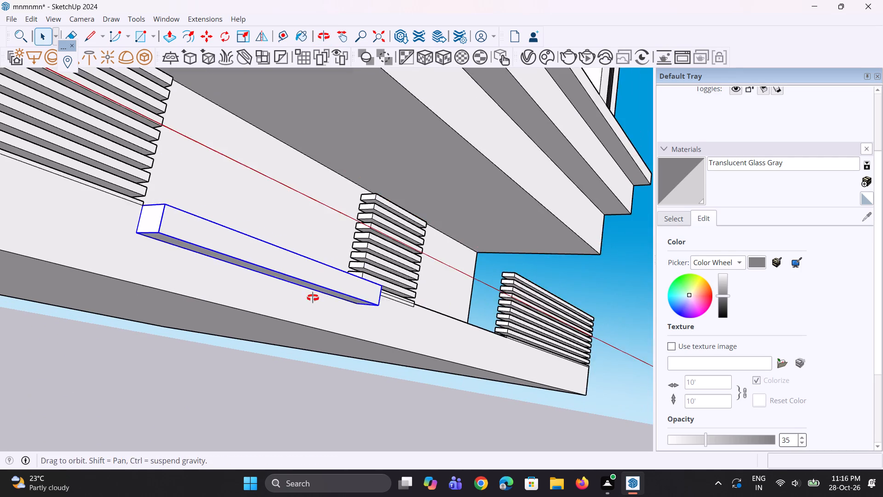
middle_drag(313, 298, 235, 376)
scroll(304, 352, up, 4)
key(m)
scroll(337, 276, up, 2)
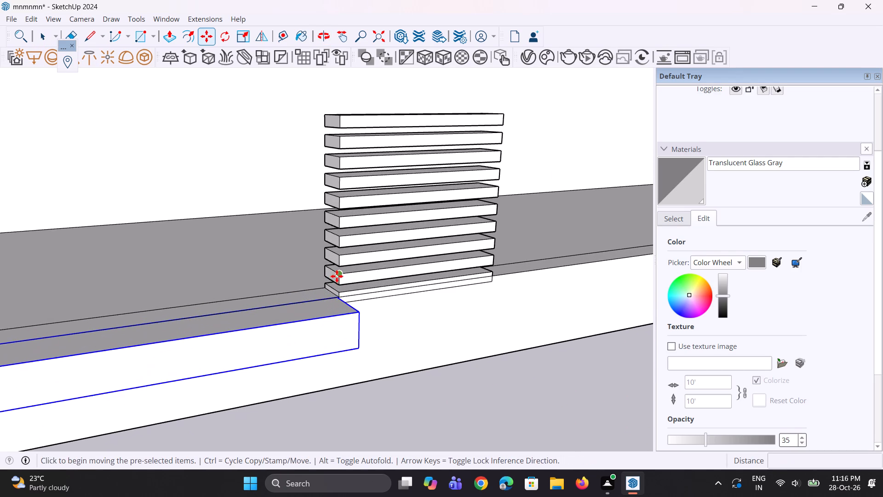
click(345, 298)
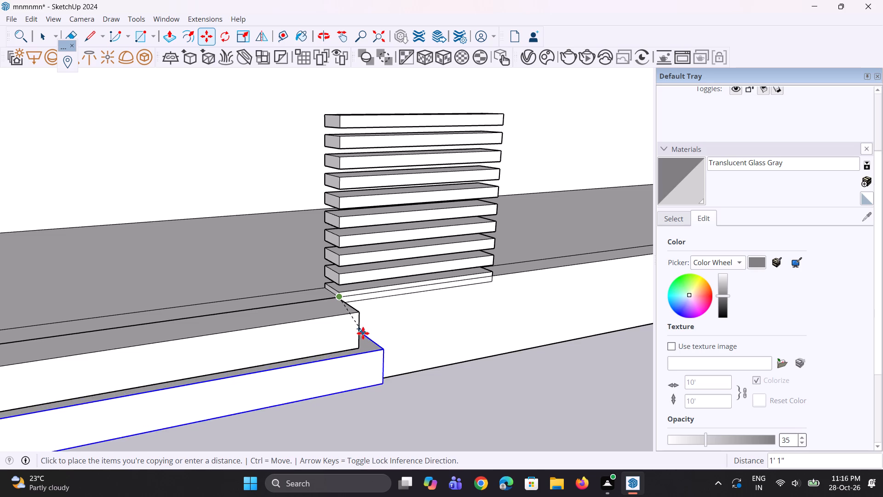
click(360, 350)
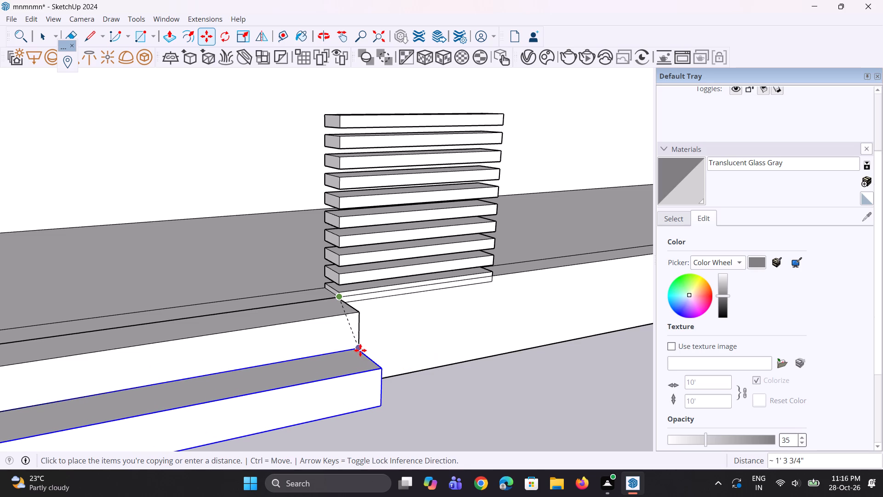
text(*8)
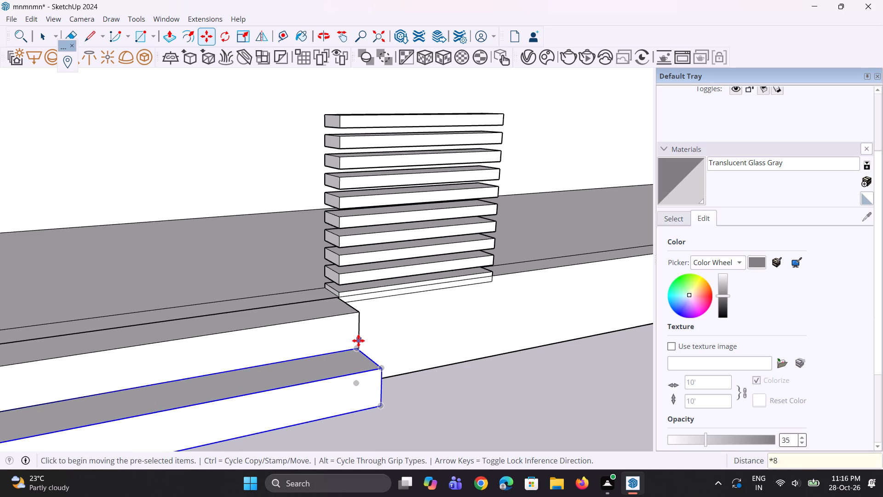
key(Return)
Copy the stair's top step sideways 14' 5" to the other plinth opening, between the short louvre wall and the far long one.
scroll(347, 326, down, 11)
scroll(255, 376, down, 5)
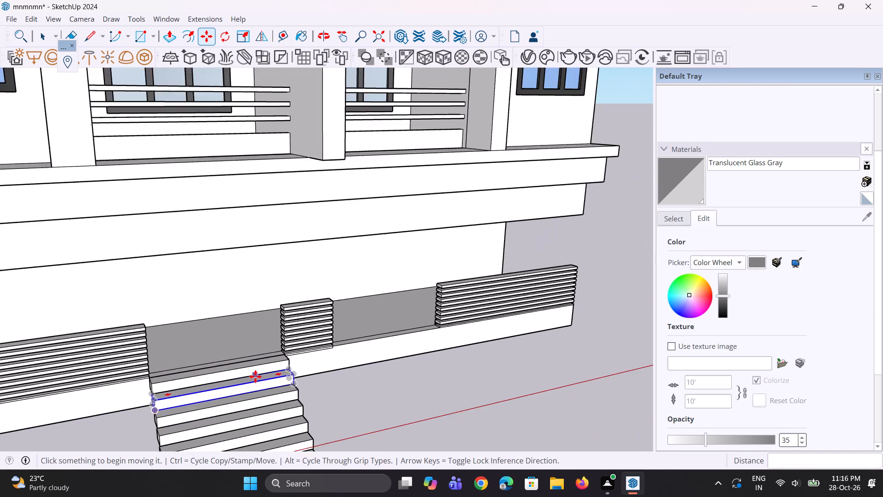
scroll(255, 376, down, 5)
middle_drag(276, 392, 241, 339)
scroll(198, 317, down, 4)
middle_drag(233, 364, 191, 379)
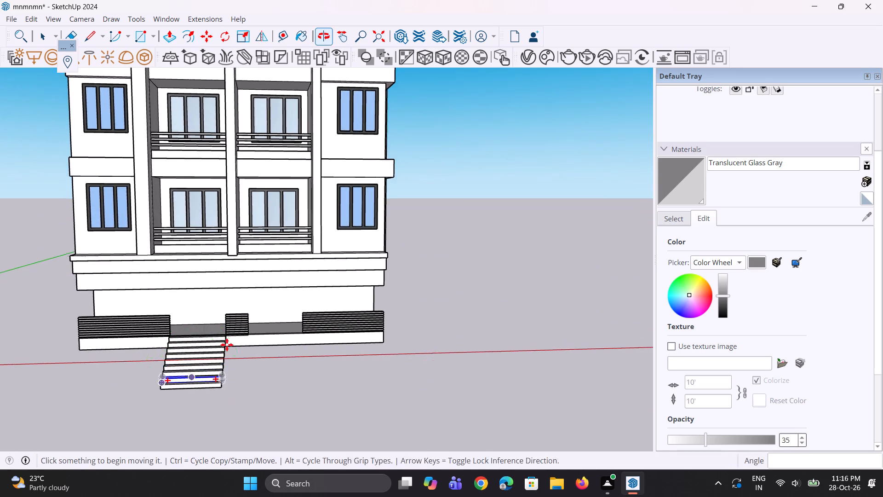
scroll(232, 340, up, 9)
key(space)
key(space)
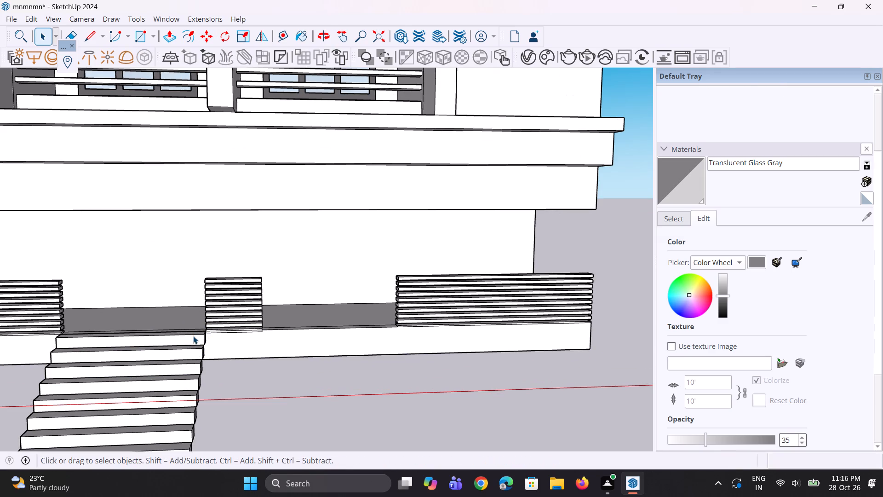
click(193, 336)
scroll(193, 336, up, 3)
key(m)
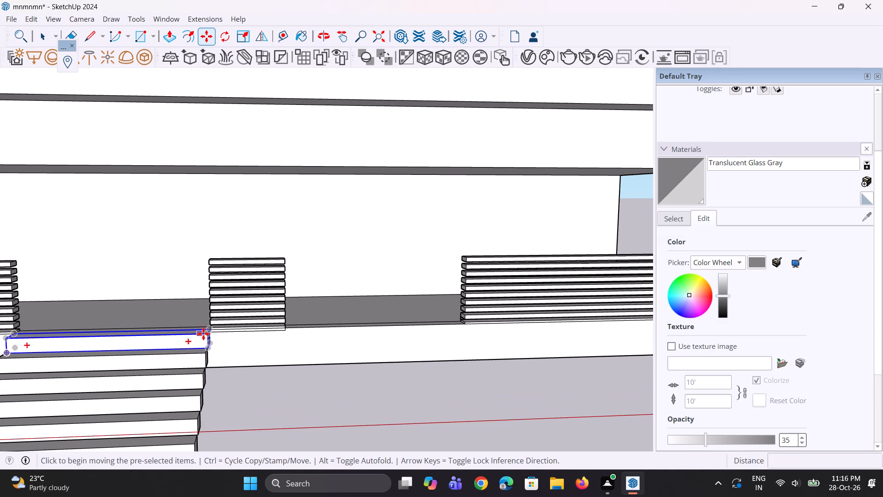
click(213, 331)
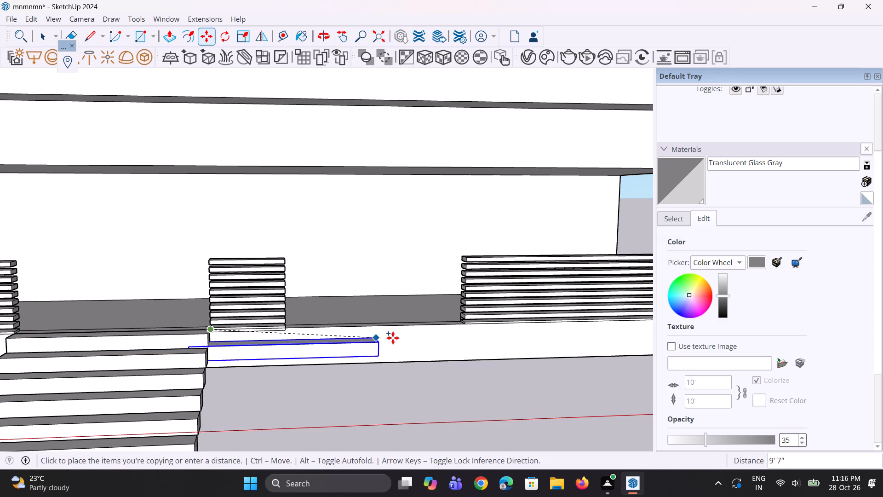
click(464, 330)
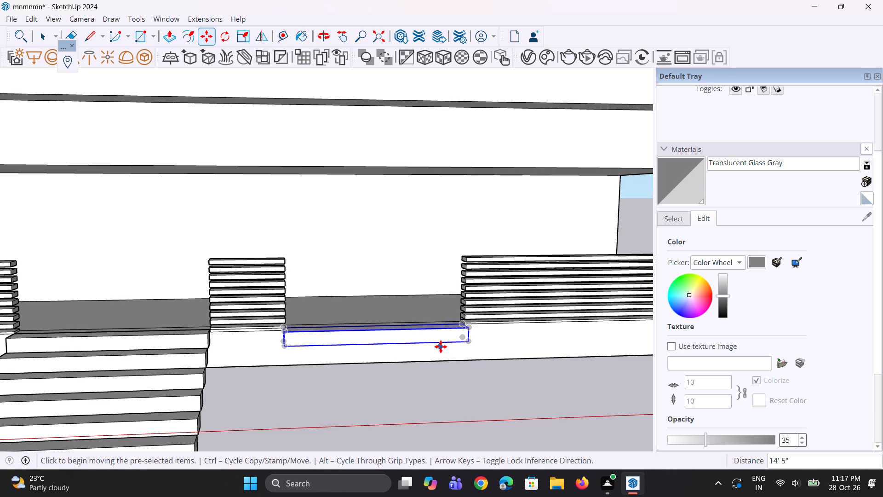
Copy the second opening's step about 1' 3 3/4" from rear top corner to front bottom corner, repeat it 8 times, and clear the selection.
scroll(179, 402, down, 2)
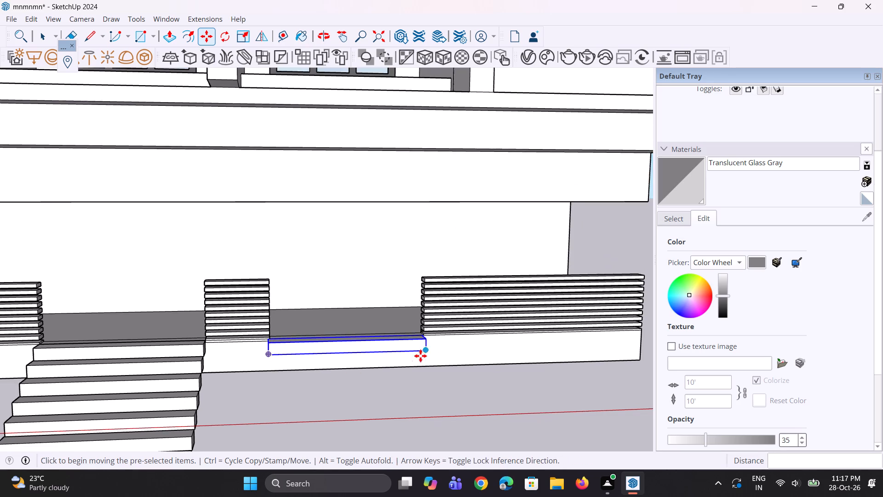
middle_drag(420, 356, 362, 435)
scroll(365, 430, up, 6)
key(m)
scroll(392, 338, up, 2)
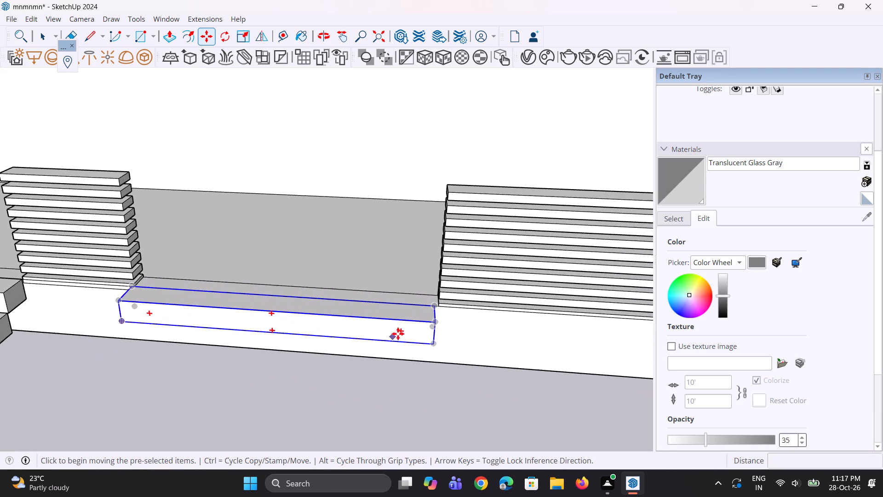
scroll(433, 309, up, 2)
click(433, 308)
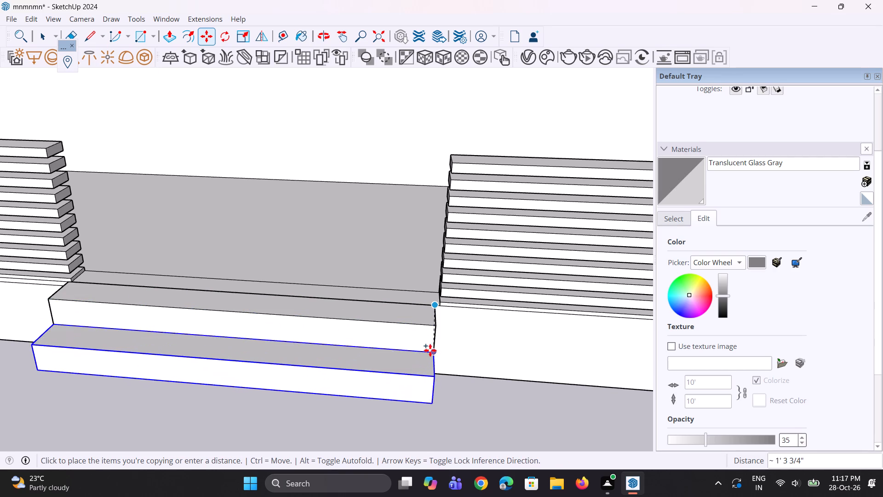
scroll(433, 358, up, 3)
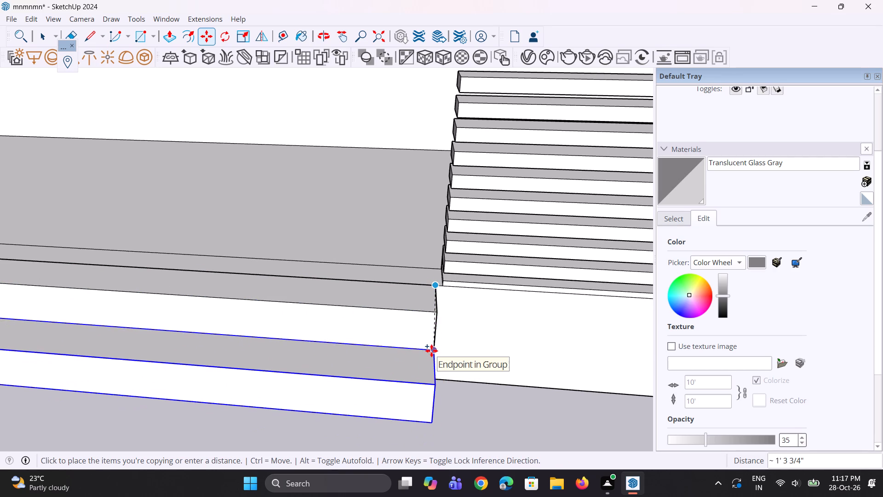
middle_drag(431, 351, 350, 331)
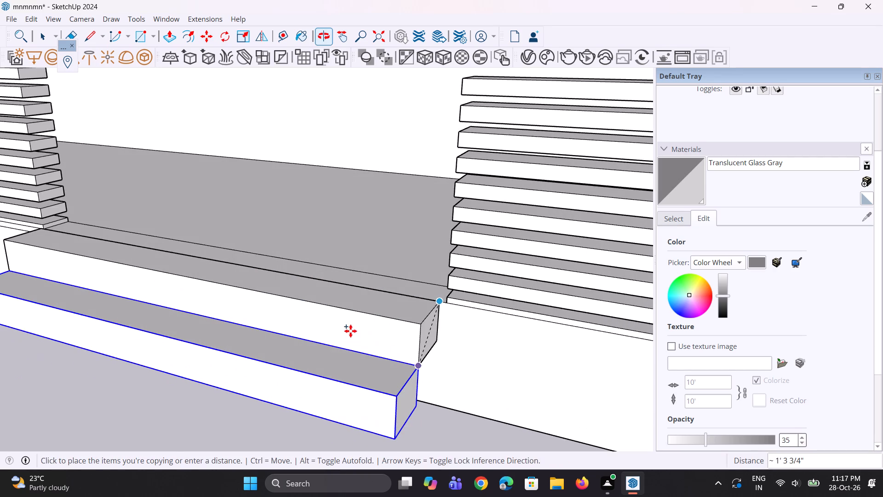
click(416, 369)
text(*8)
key(Return)
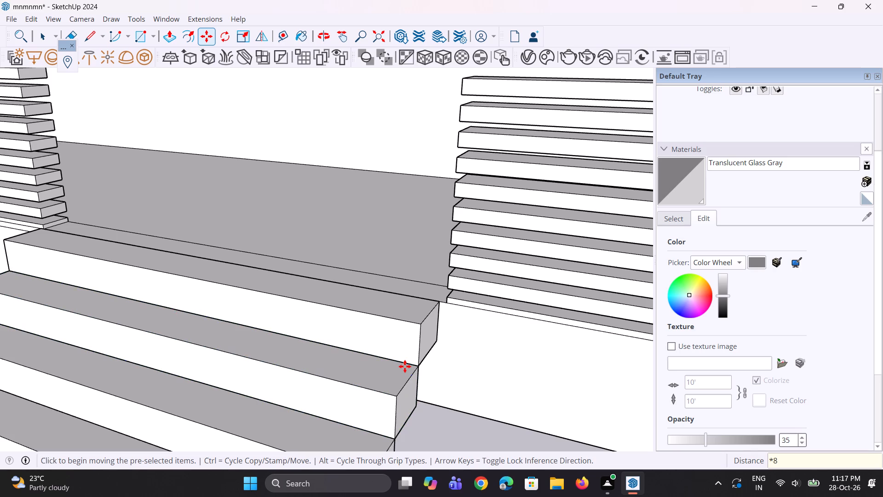
scroll(194, 382, down, 10)
scroll(284, 321, down, 6)
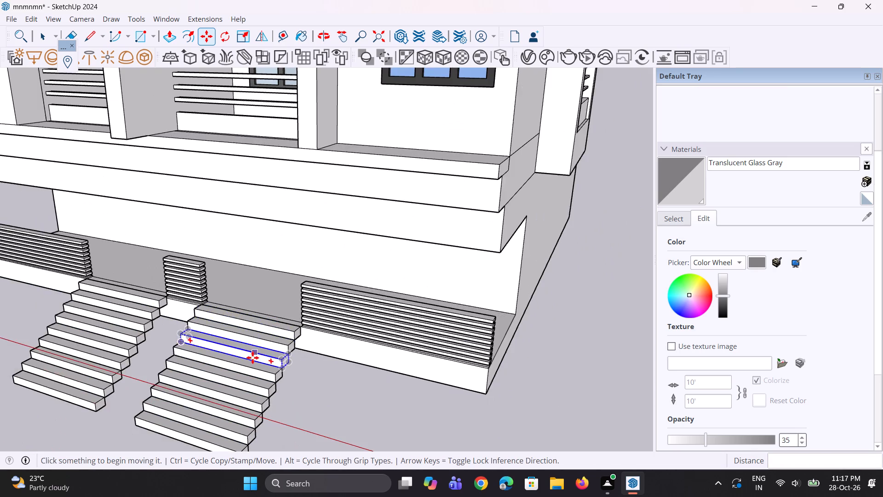
scroll(252, 358, down, 4)
middle_drag(240, 368, 288, 341)
key(space)
key(space)
click(318, 385)
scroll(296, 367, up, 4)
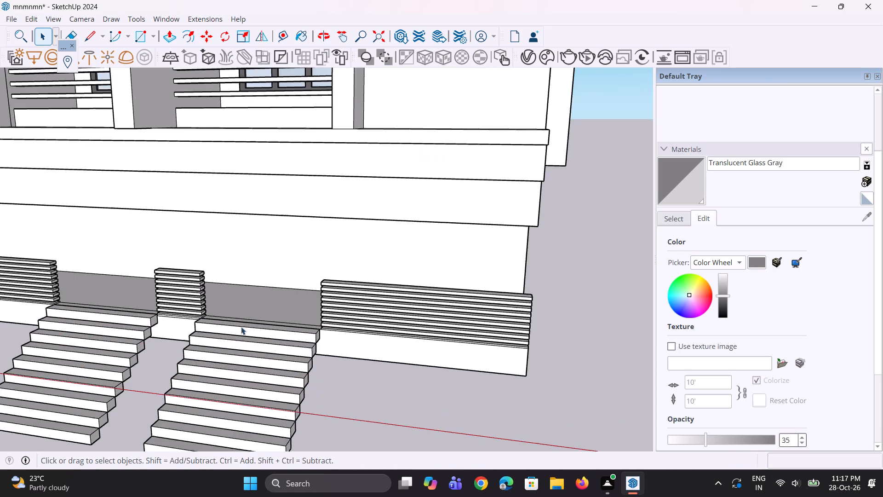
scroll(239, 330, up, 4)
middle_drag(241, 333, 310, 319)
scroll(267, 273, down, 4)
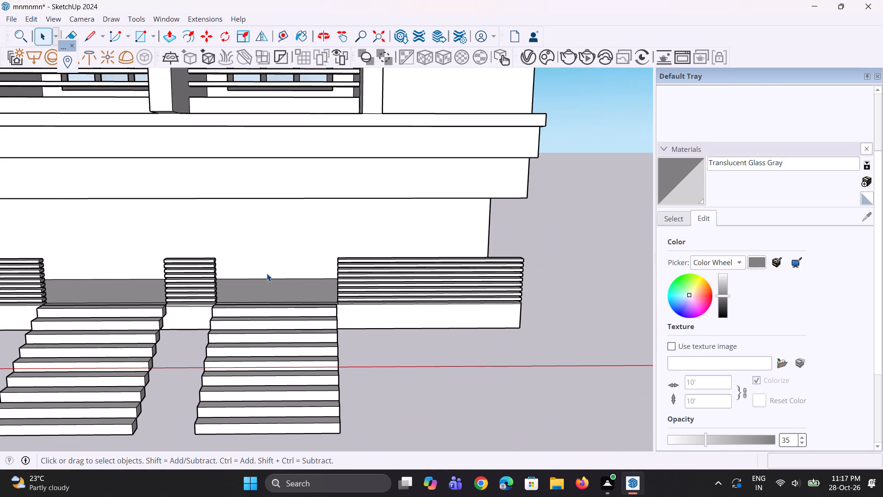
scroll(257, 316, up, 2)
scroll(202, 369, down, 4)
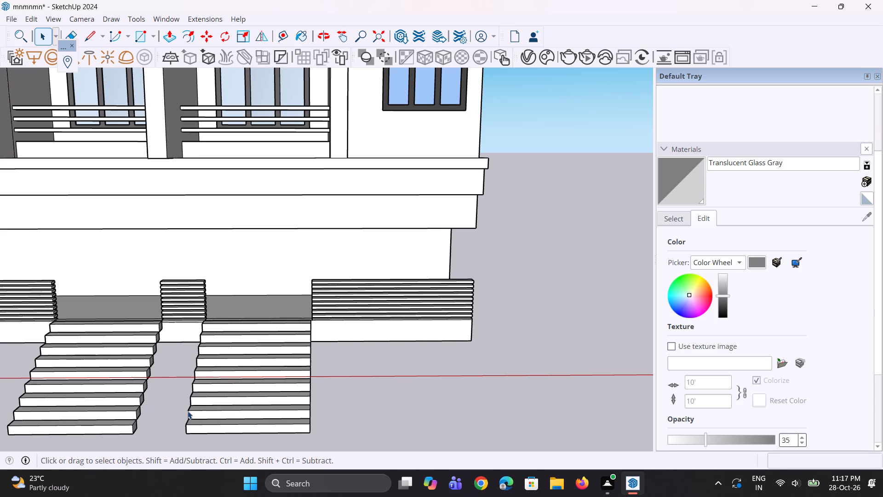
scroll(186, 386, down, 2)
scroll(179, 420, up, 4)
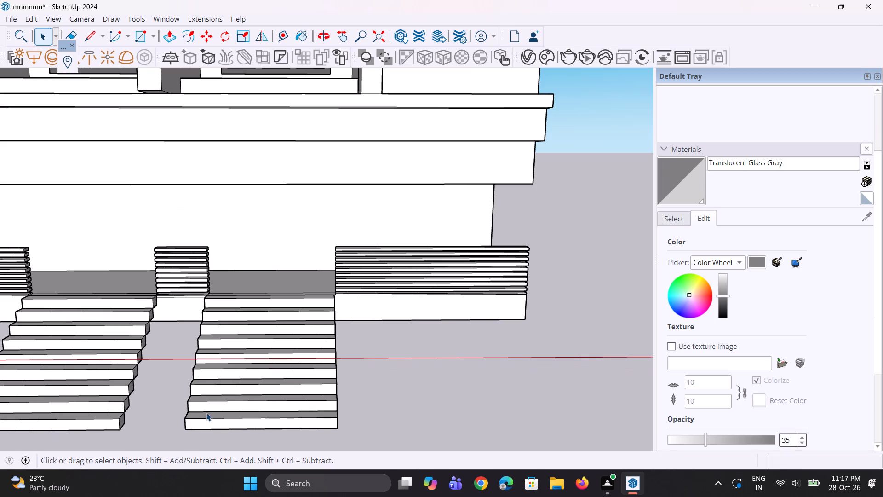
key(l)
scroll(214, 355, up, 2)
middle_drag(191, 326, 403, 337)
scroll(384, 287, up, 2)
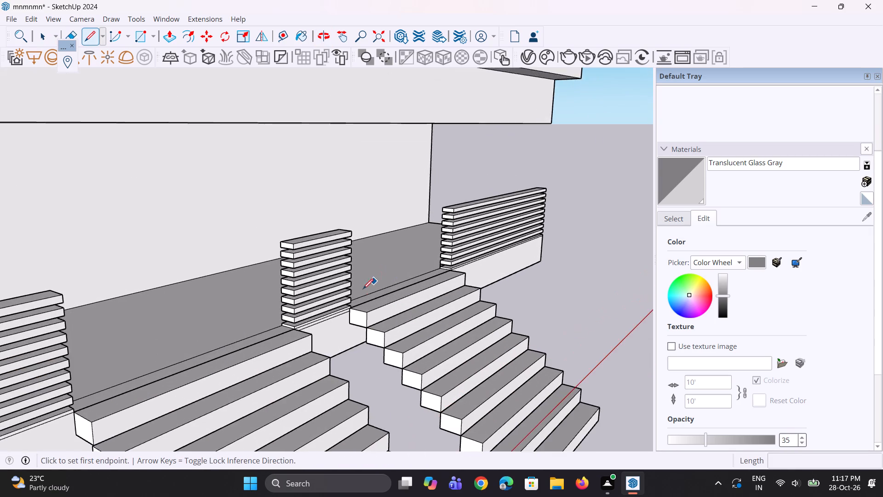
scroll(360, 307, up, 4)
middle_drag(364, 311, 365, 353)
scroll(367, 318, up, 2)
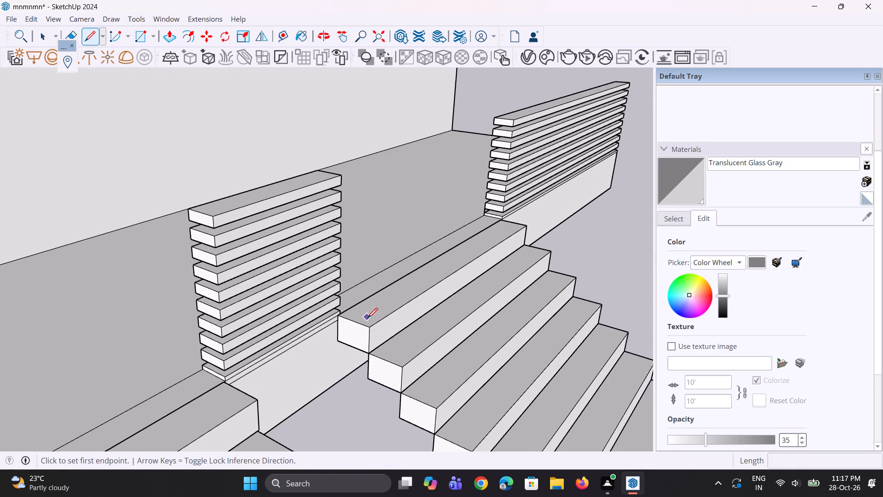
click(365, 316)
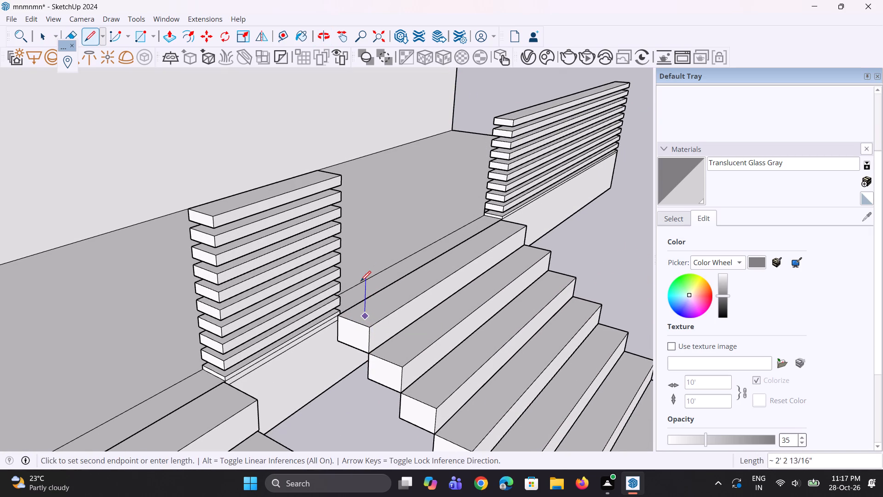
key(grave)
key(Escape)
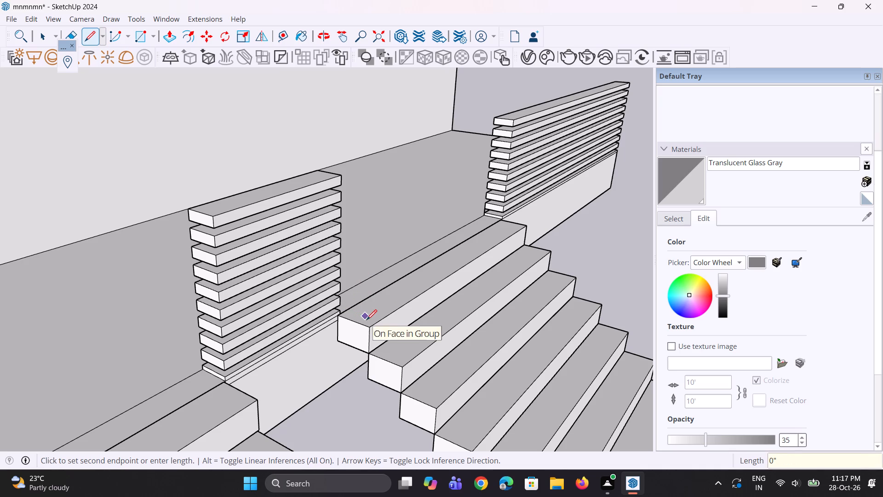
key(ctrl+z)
Draw a 5" line inward from the midpoint of the top step's end beside the short louvre wall, then a 3' vertical line.
scroll(367, 320, up, 1)
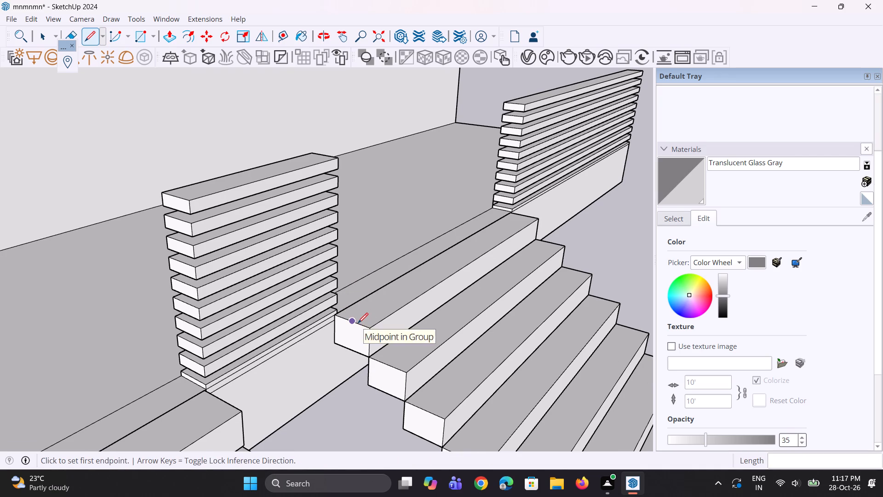
click(358, 323)
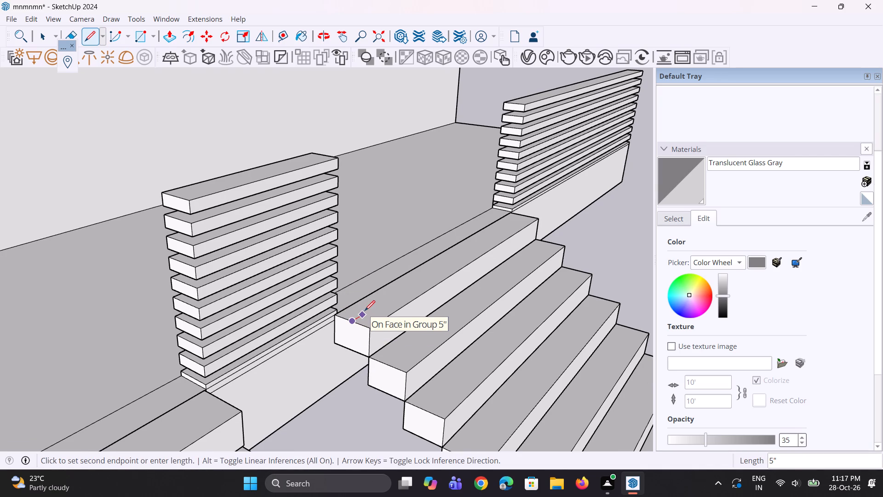
click(365, 311)
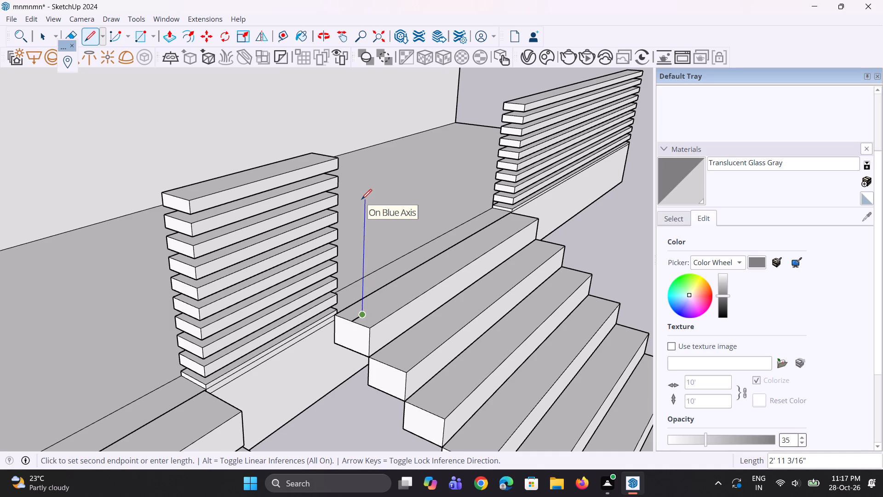
text(3')
key(Return)
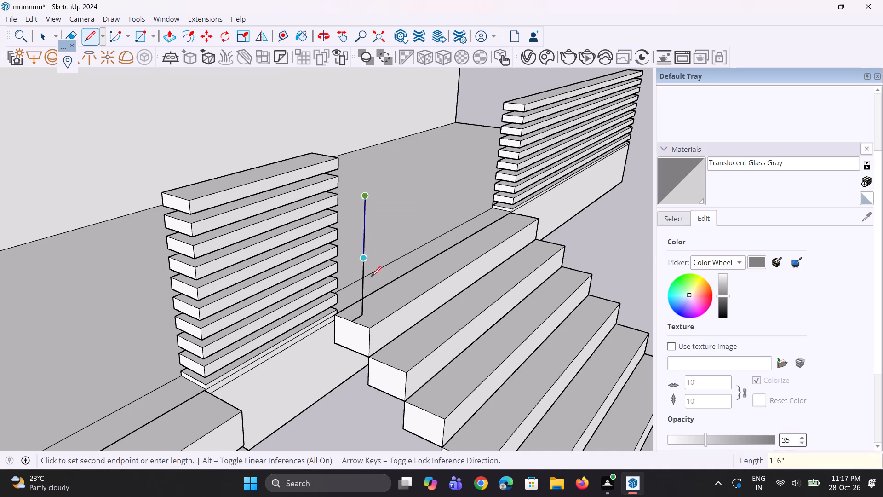
middle_drag(373, 285, 256, 308)
key(space)
key(space)
Draw a matching 5" inward line and 3' vertical line at the top step's opposite end, beside the long louvre wall.
middle_drag(352, 315, 289, 327)
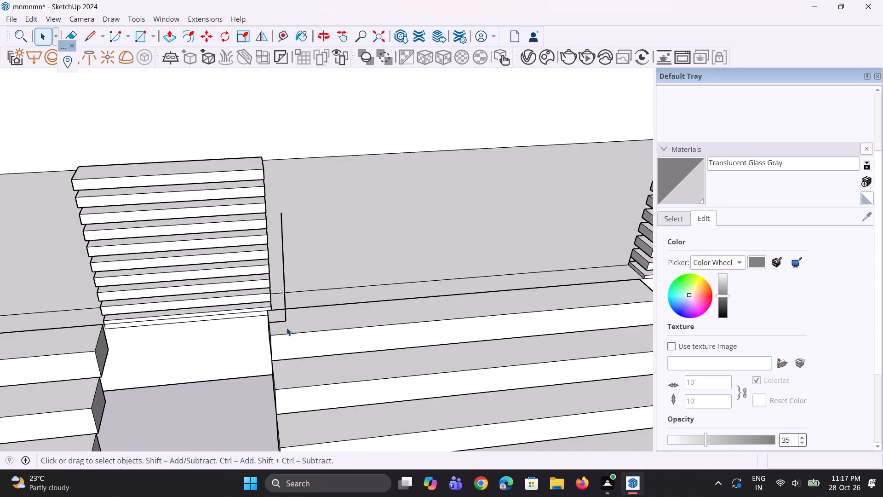
scroll(277, 335, down, 5)
scroll(491, 301, up, 7)
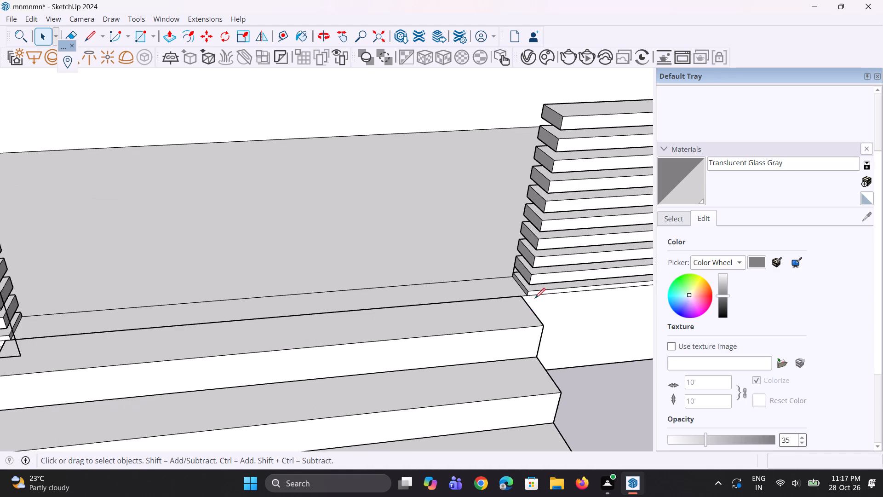
key(l)
scroll(539, 303, up, 1)
click(531, 313)
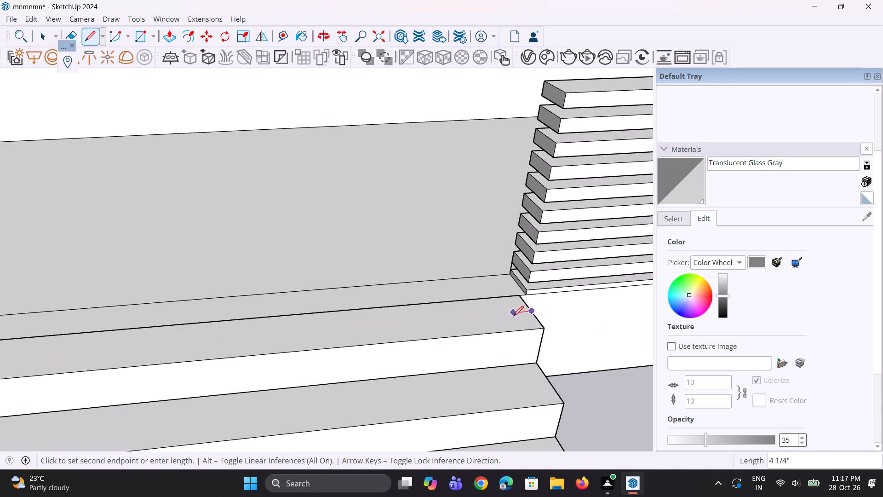
text(5")
key(Return)
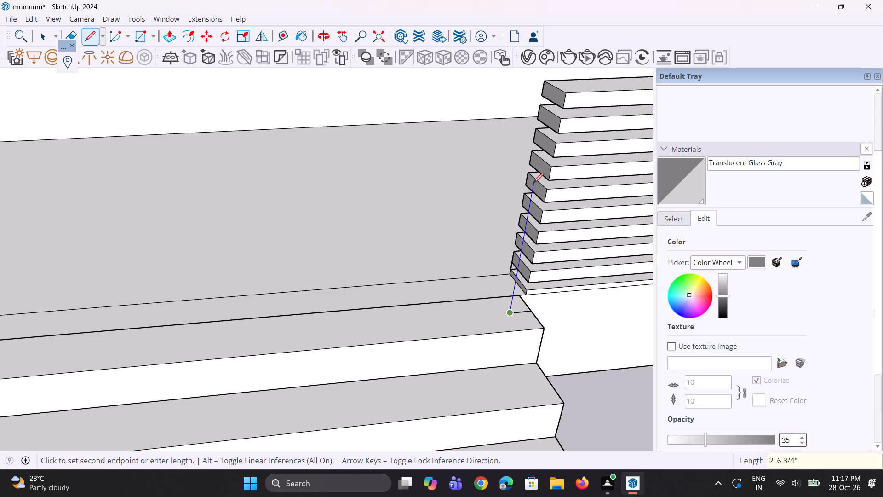
text(3')
key(Return)
scroll(500, 266, down, 3)
middle_drag(510, 276, 390, 269)
key(space)
key(space)
Erase the short 5" lines at both ends of the top step, leaving the two vertical lines.
scroll(477, 353, up, 4)
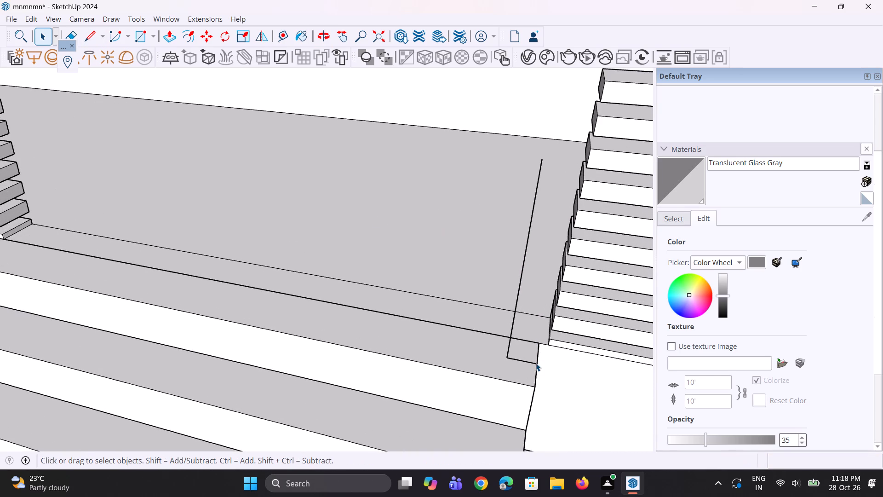
scroll(536, 364, up, 2)
key(e)
click(529, 364)
click(528, 362)
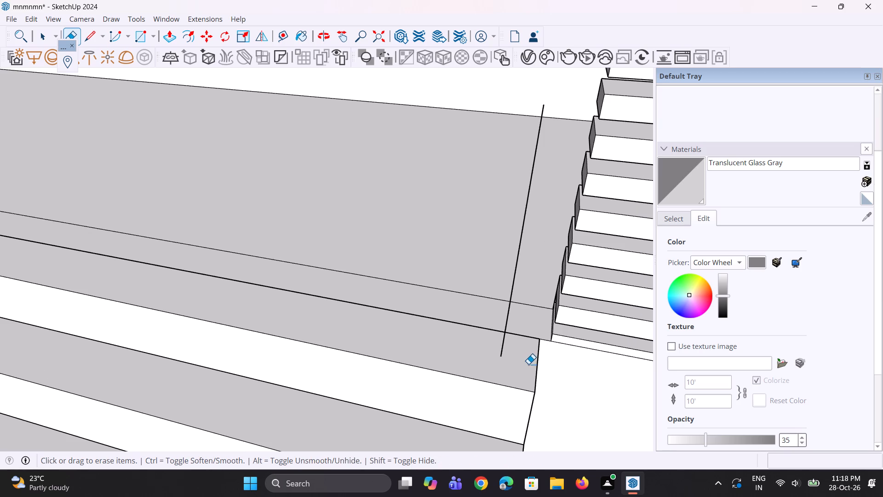
scroll(529, 363, down, 9)
scroll(75, 296, up, 1)
scroll(189, 299, up, 5)
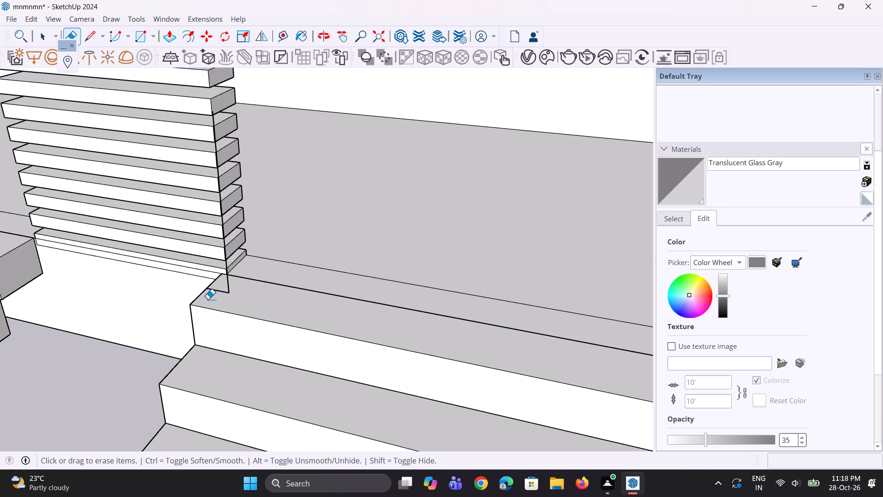
scroll(208, 299, up, 4)
drag(217, 288, 217, 294)
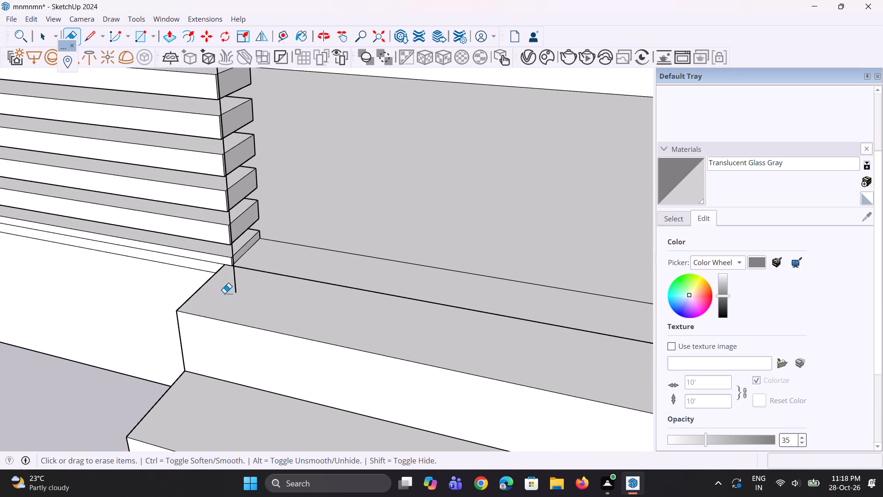
Select both 3' vertical lines and copy them about 1' 5 11/16" down onto the second step.
key(space)
key(space)
click(235, 283)
scroll(214, 292, down, 4)
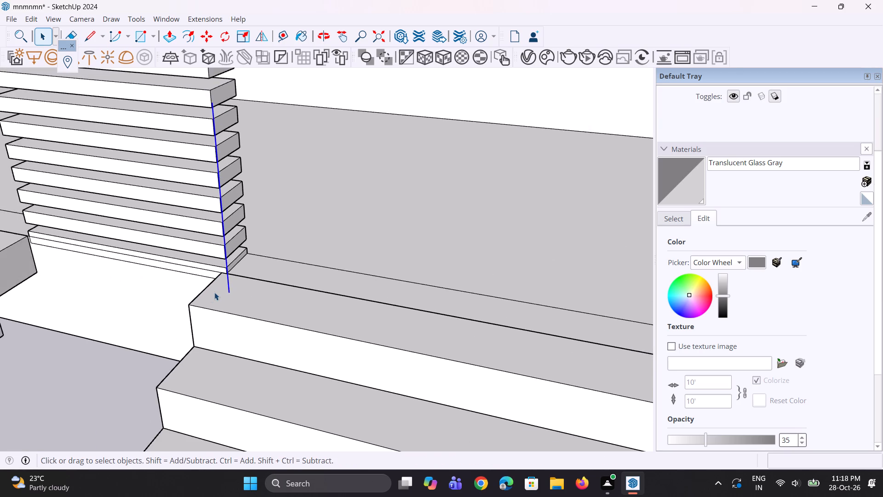
scroll(211, 295, down, 5)
scroll(159, 270, down, 5)
scroll(364, 326, up, 1)
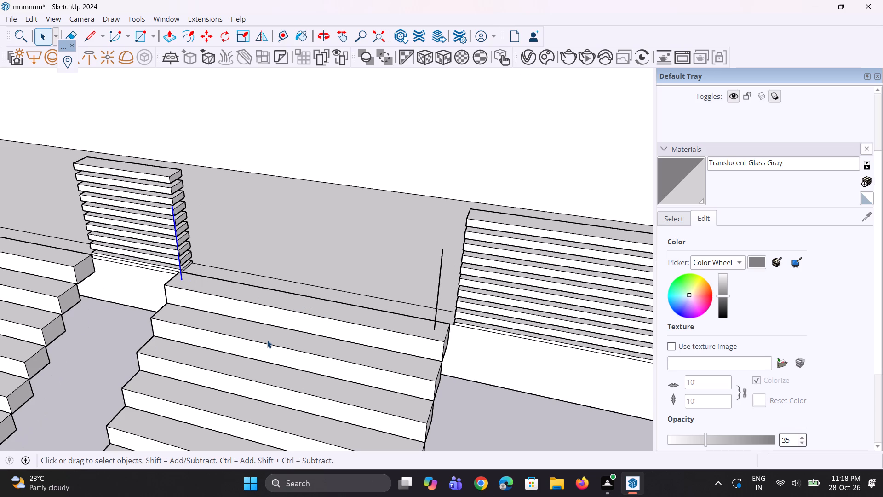
scroll(430, 321, up, 6)
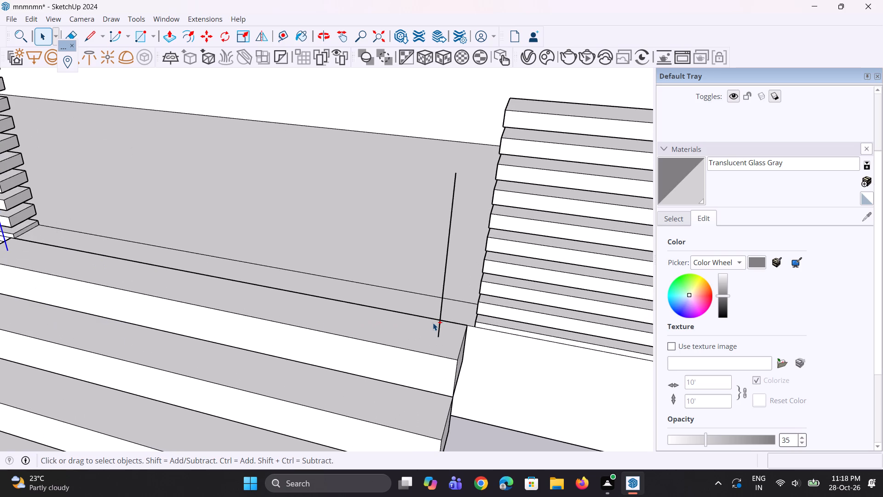
ctrl+click(440, 318)
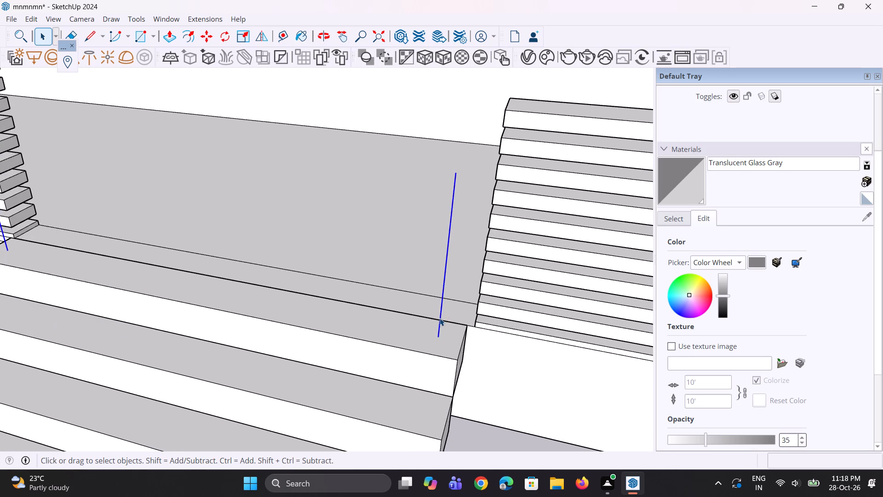
scroll(440, 318, down, 4)
key(m)
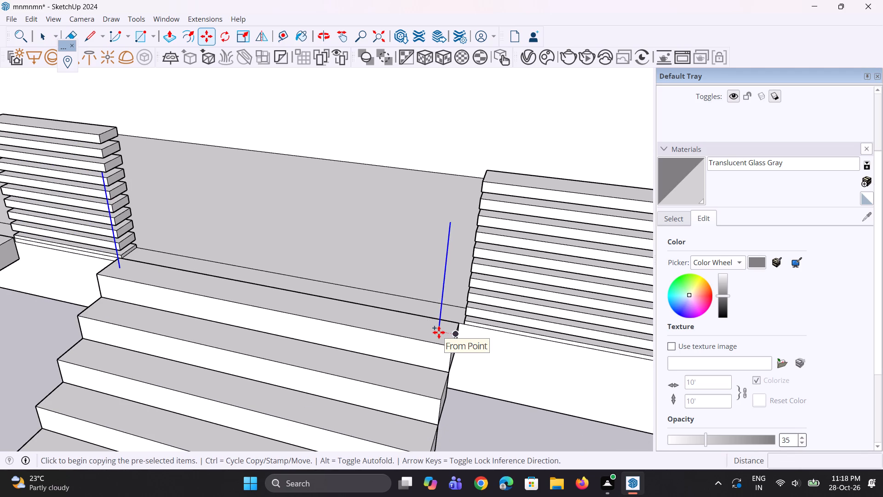
click(439, 332)
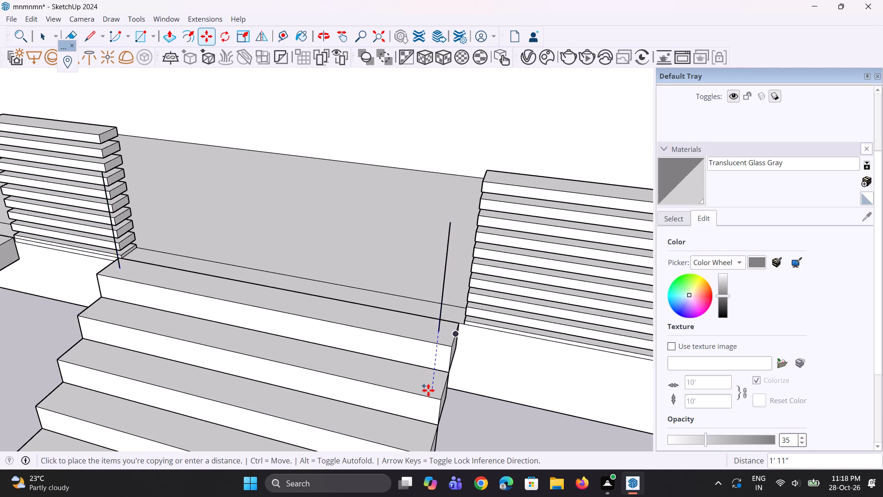
scroll(428, 390, up, 3)
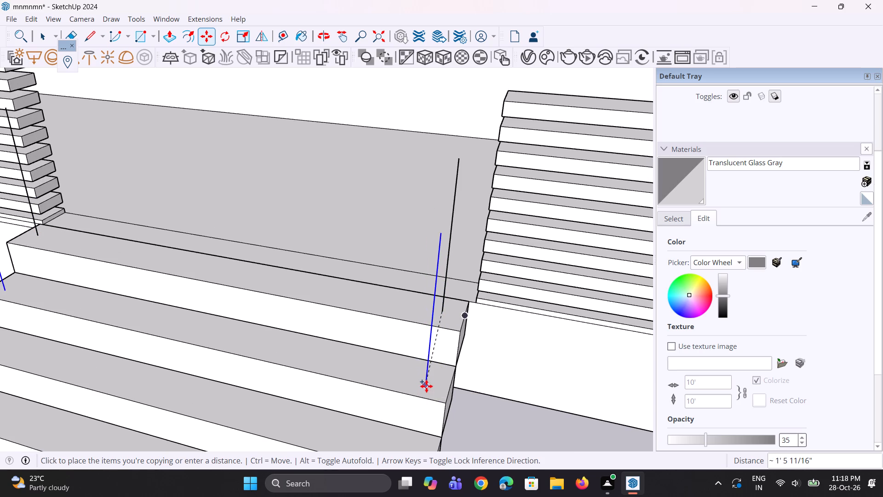
click(426, 386)
scroll(380, 347, down, 5)
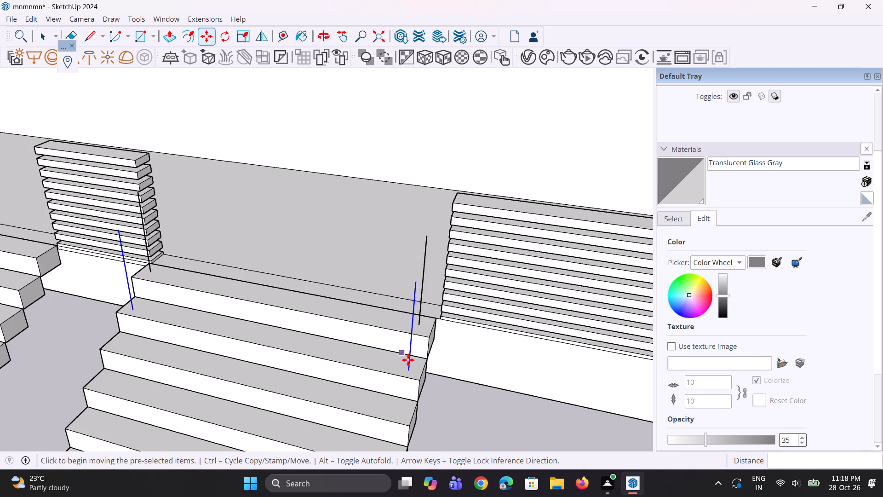
Copy the second step's pair of vertical lines about 1' 2 3/16" down onto the third step.
middle_drag(396, 364, 282, 336)
scroll(289, 272, down, 4)
scroll(297, 346, up, 3)
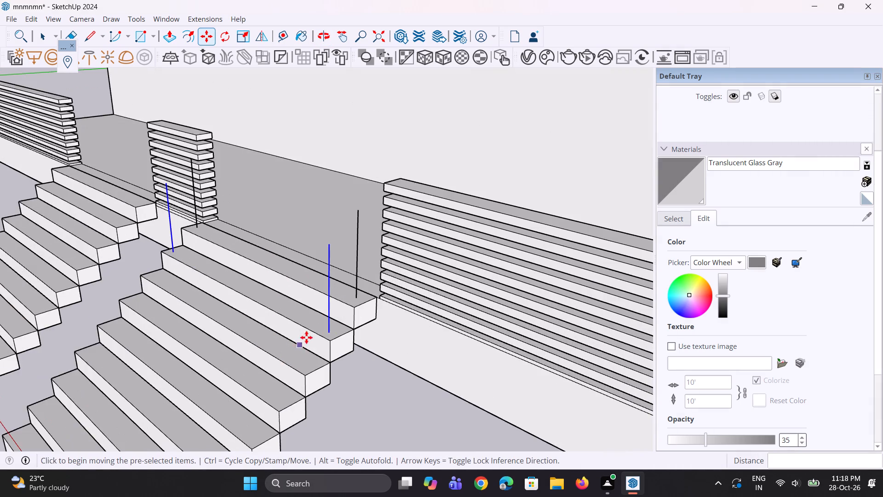
scroll(306, 337, up, 3)
key(m)
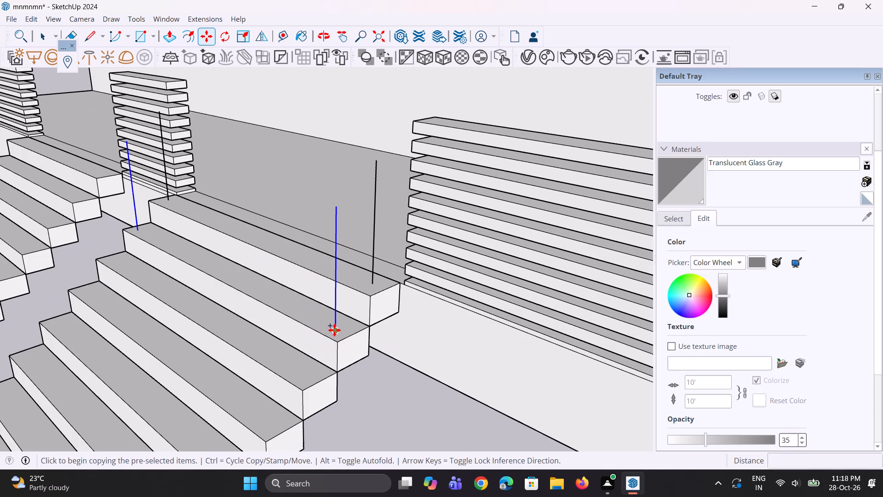
click(334, 330)
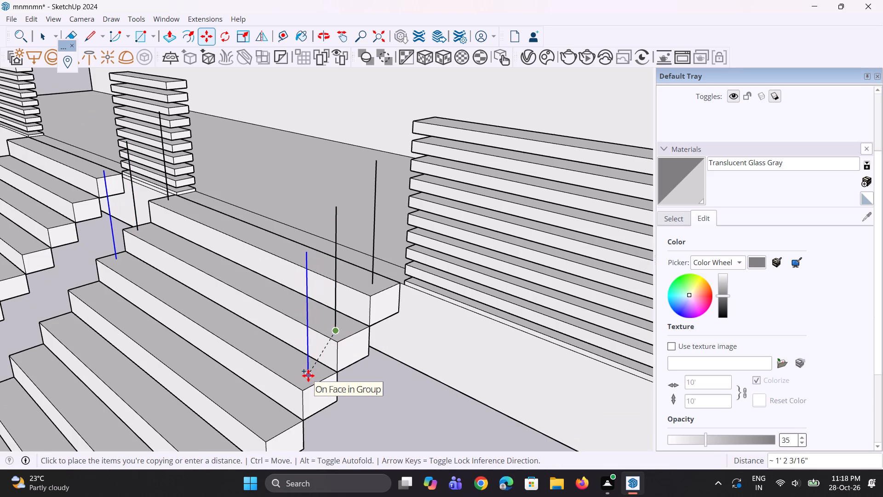
click(308, 376)
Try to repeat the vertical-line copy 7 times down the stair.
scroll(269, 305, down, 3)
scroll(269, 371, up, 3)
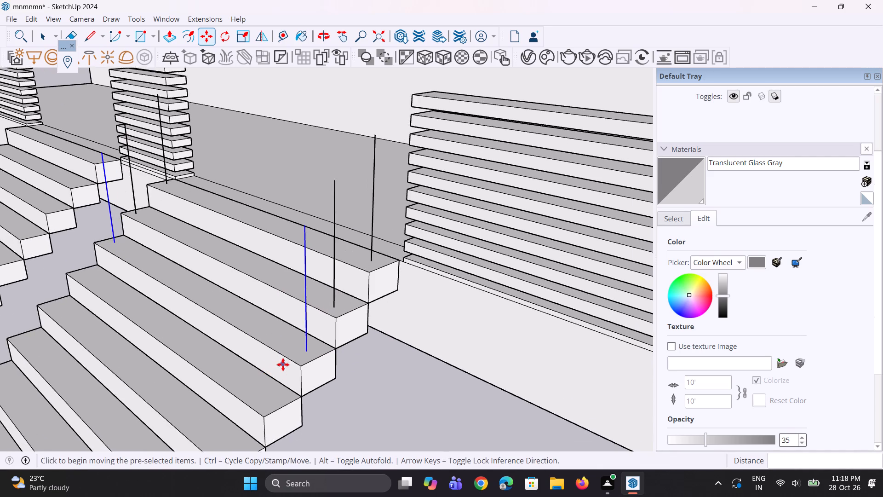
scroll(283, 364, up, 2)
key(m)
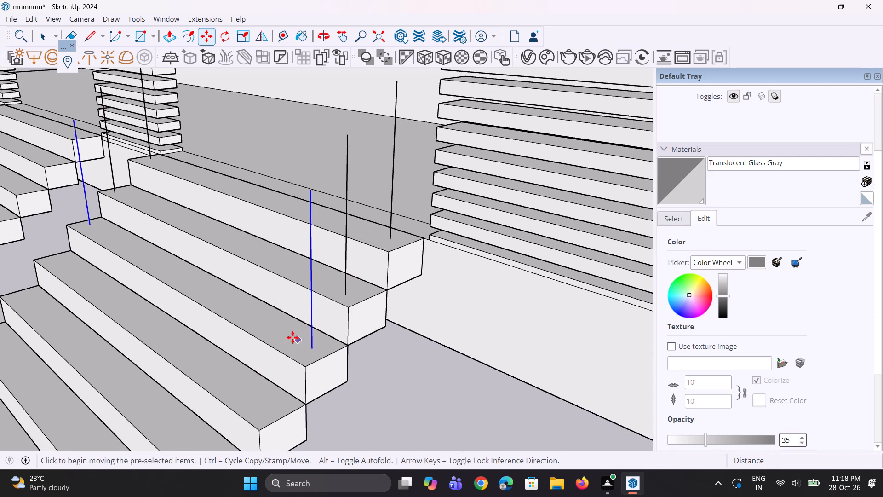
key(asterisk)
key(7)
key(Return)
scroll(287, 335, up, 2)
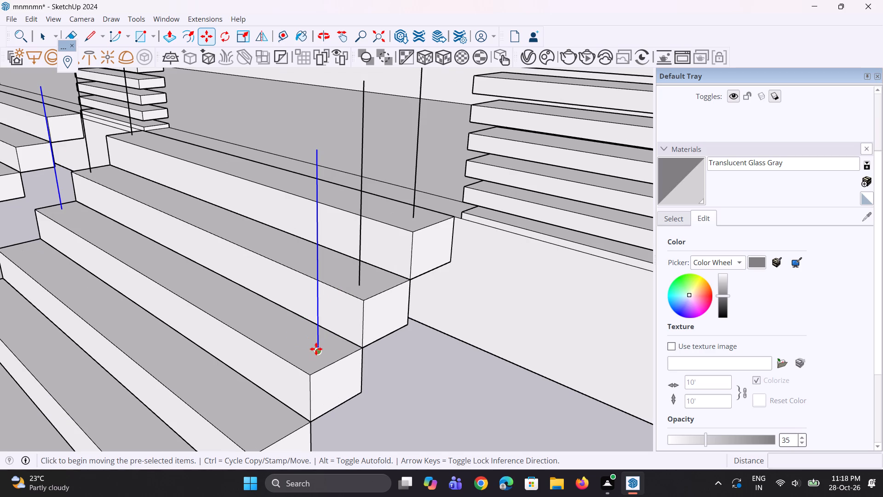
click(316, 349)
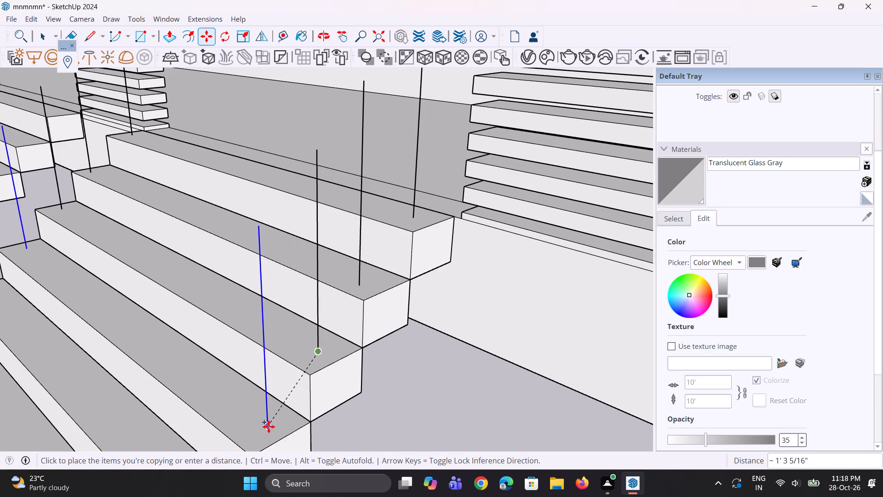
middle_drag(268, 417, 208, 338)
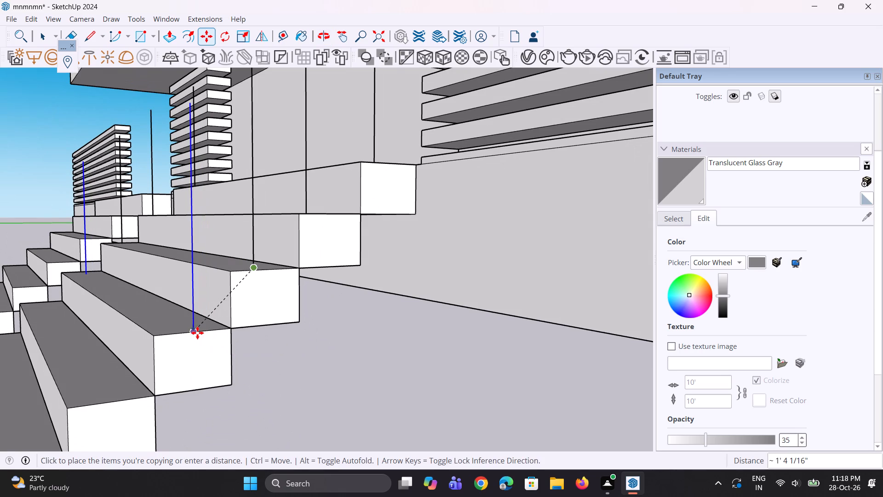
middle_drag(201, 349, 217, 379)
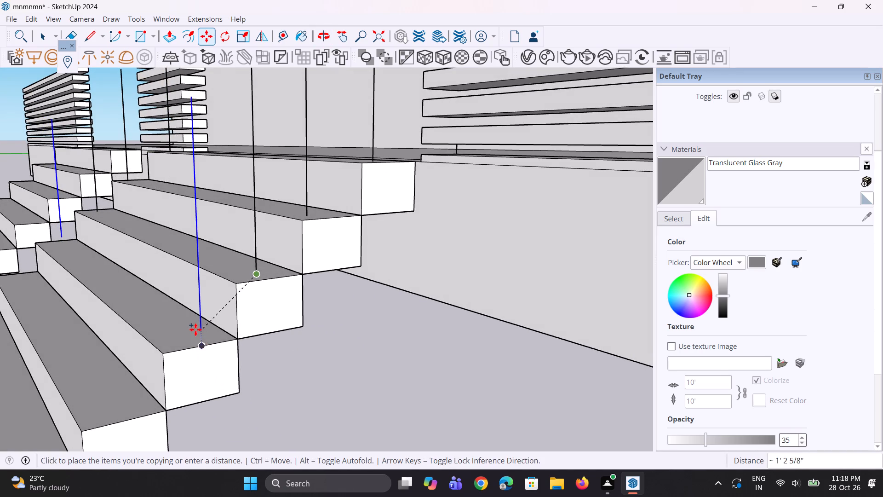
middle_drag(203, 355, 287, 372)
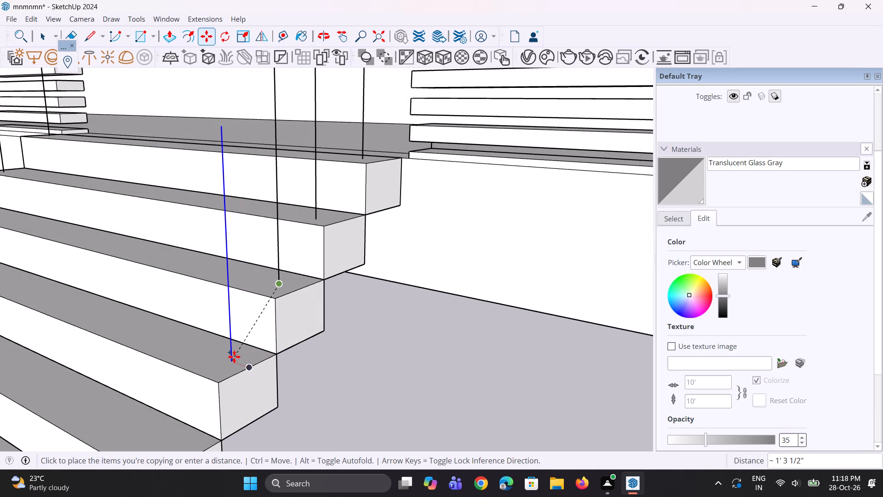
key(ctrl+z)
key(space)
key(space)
Copy the third step's pair of vertical lines about 1' 3 1/4" down onto the fourth step, and repeat the copy 6 times.
middle_drag(209, 352, 277, 363)
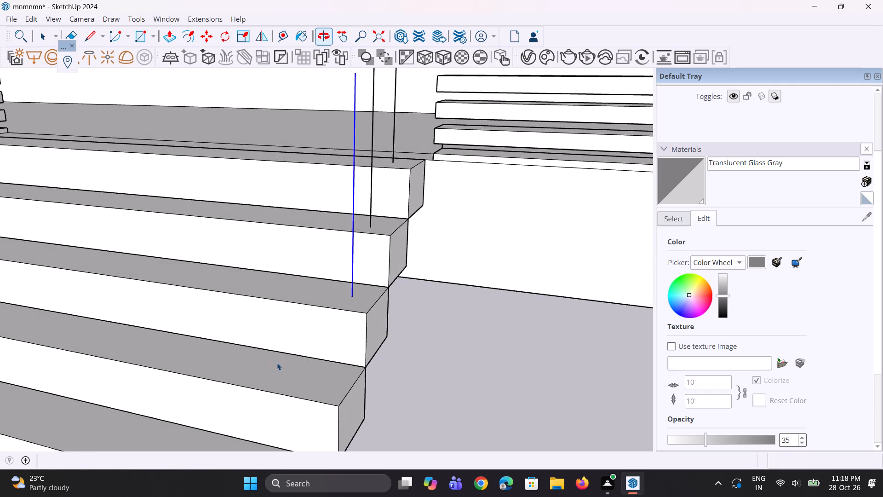
scroll(277, 363, down, 5)
key(m)
scroll(294, 298, up, 2)
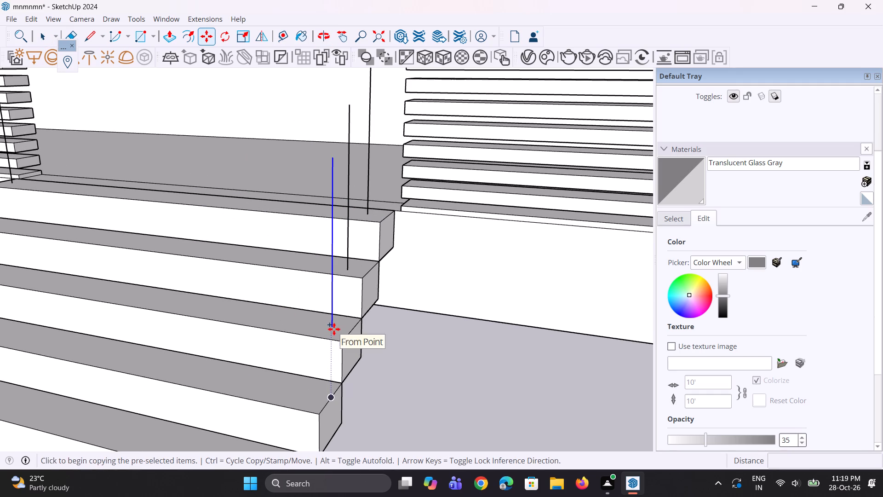
scroll(329, 329, up, 5)
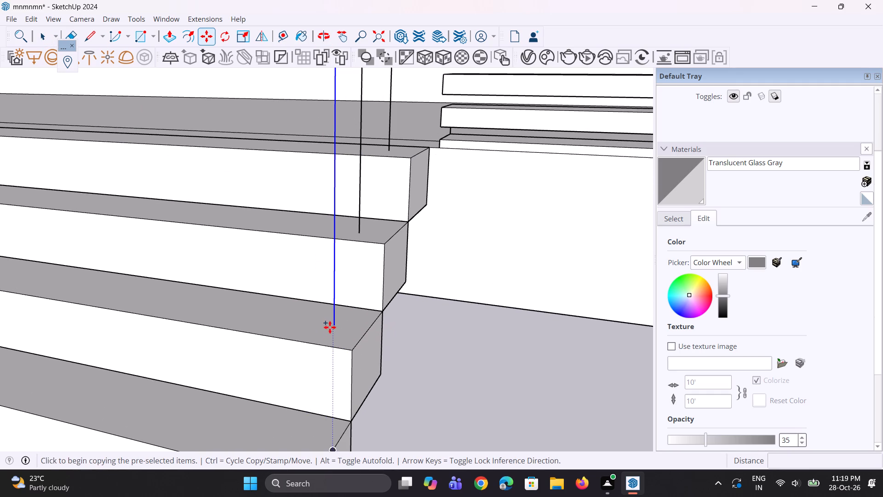
click(333, 325)
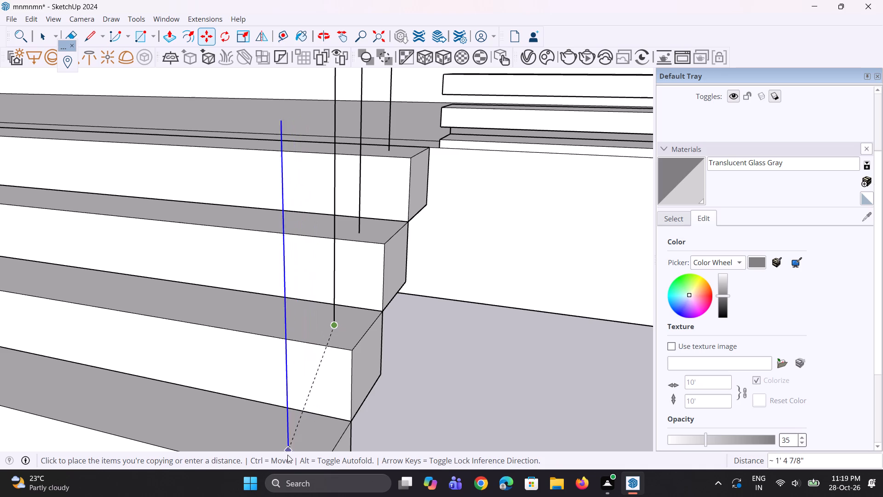
scroll(294, 439, down, 2)
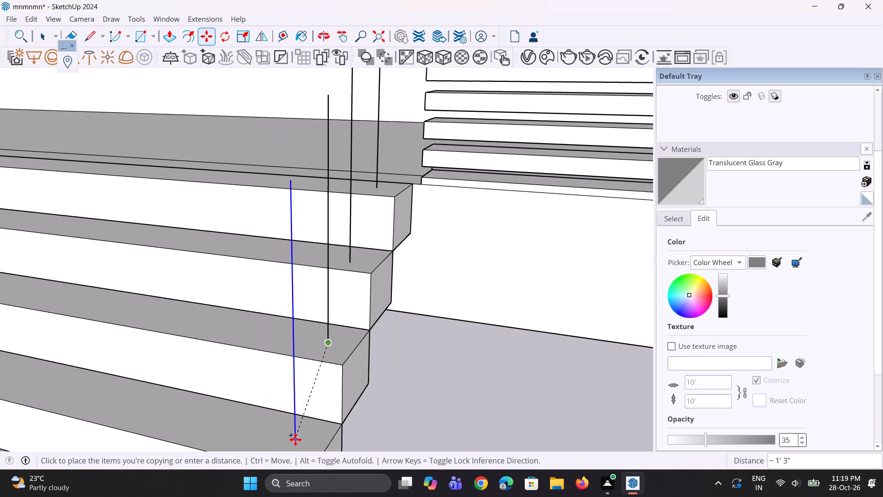
click(297, 441)
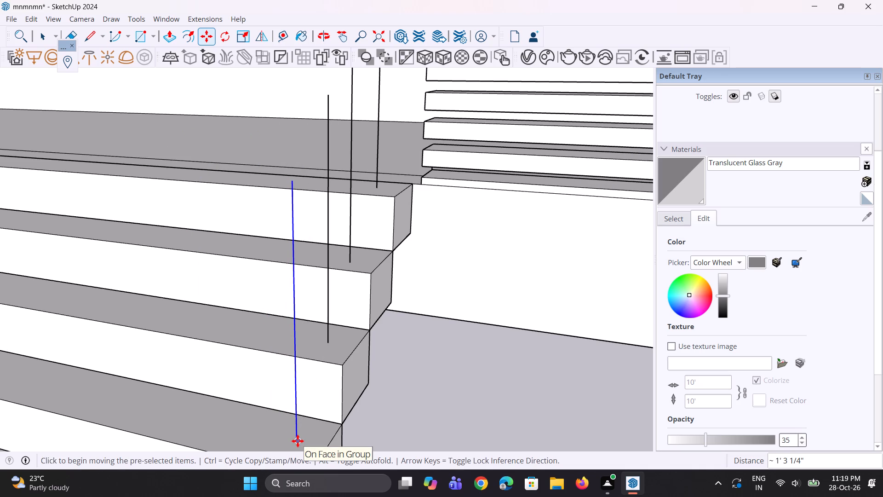
text(*6)
key(Return)
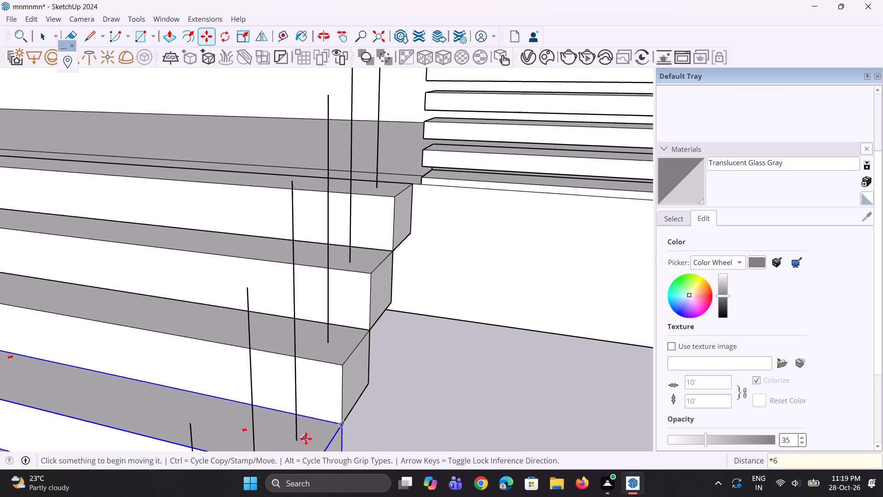
Examine the arrayed vertical lines along both sides of the stair from several angles.
scroll(302, 402, down, 6)
scroll(237, 304, down, 11)
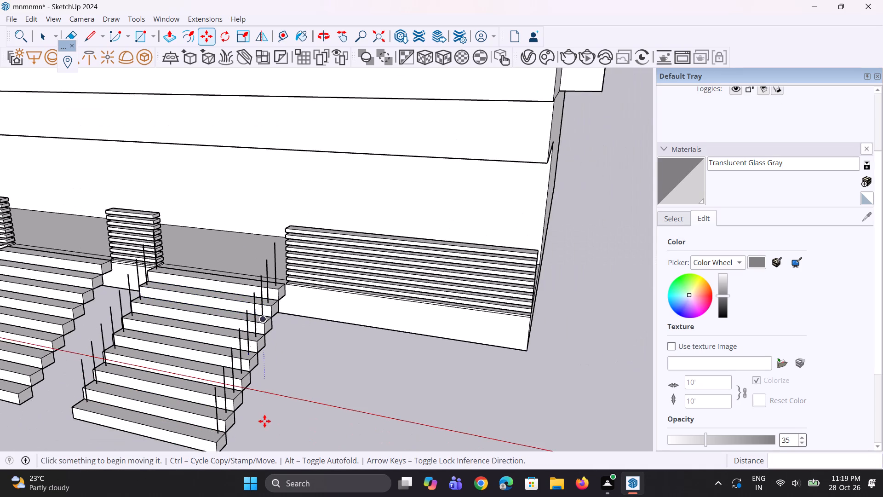
scroll(264, 424, up, 1)
scroll(222, 331, down, 3)
middle_drag(211, 376, 448, 288)
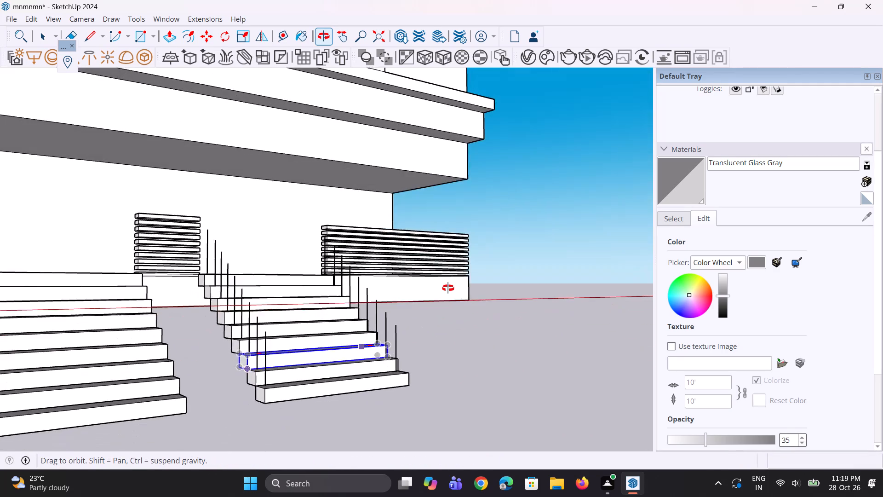
middle_drag(448, 288, 235, 350)
scroll(299, 324, down, 5)
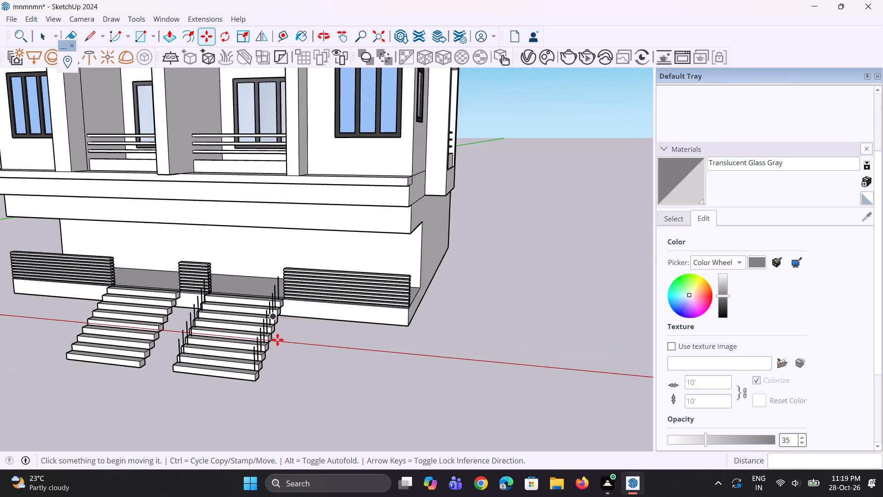
middle_drag(277, 340, 382, 342)
Select the two uppermost vertical lines on the stair side next to the short louvre panel between the stairs.
key(space)
key(space)
scroll(367, 351, up, 1)
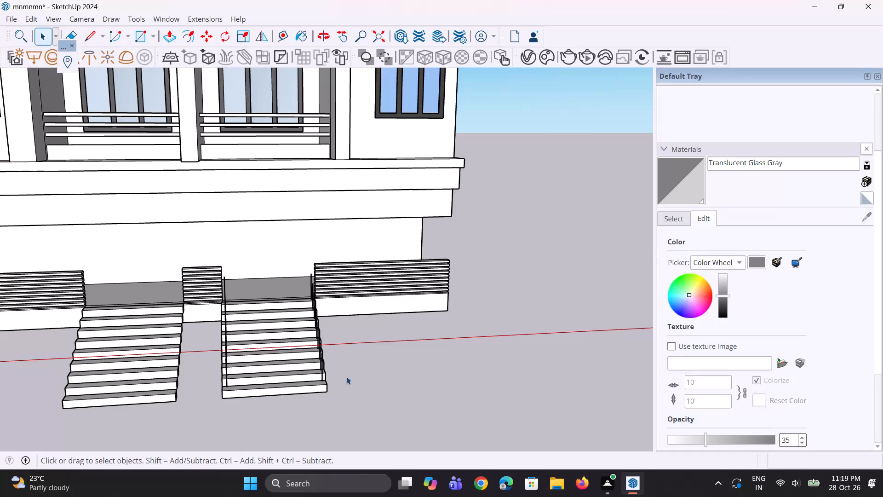
key(space)
key(space)
scroll(154, 330, up, 2)
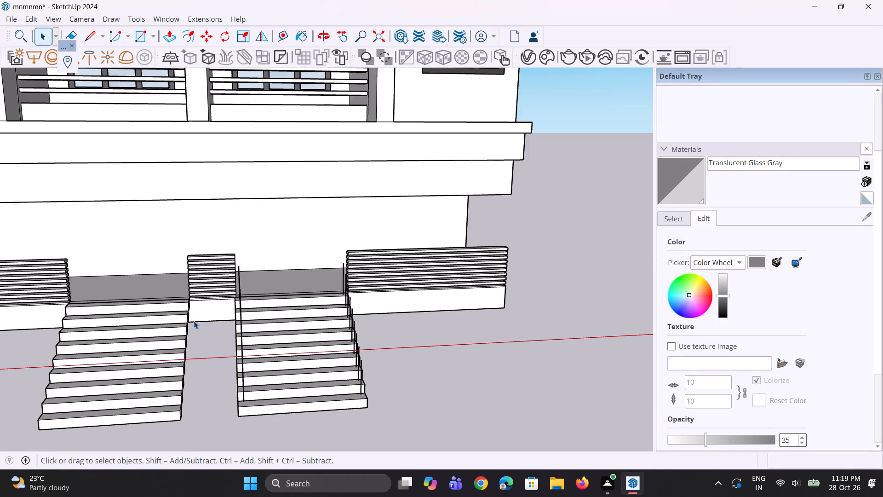
middle_drag(235, 308, 262, 287)
scroll(244, 297, up, 12)
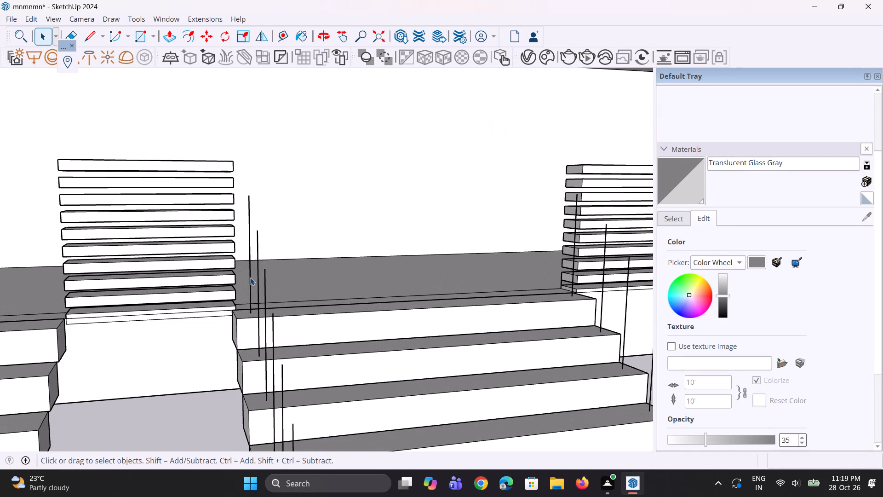
click(250, 277)
ctrl+click(260, 275)
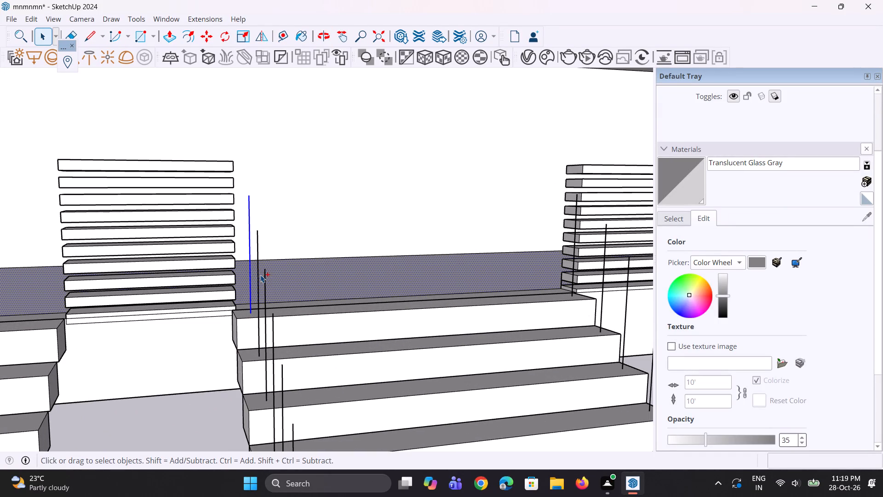
click(258, 277)
scroll(259, 274, up, 2)
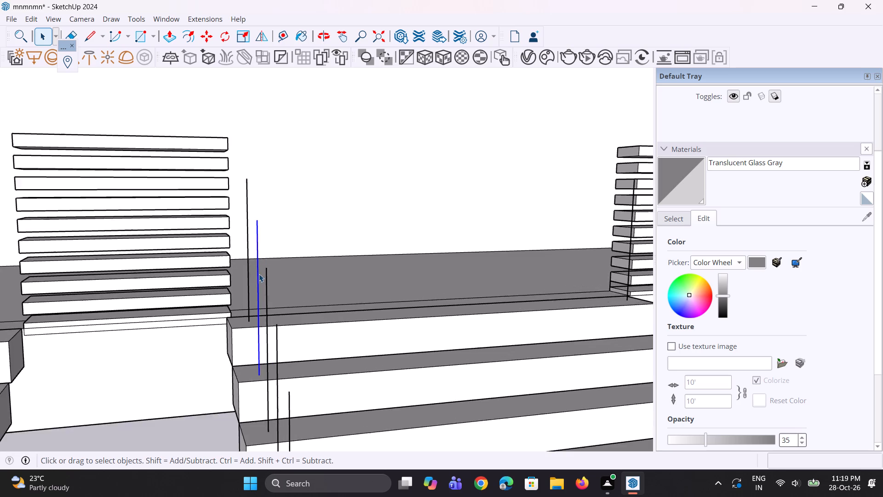
scroll(248, 275, up, 5)
ctrl+click(248, 275)
Add the three uppermost vertical lines on the stair side next to the long louvre wall to the selection.
scroll(223, 268, down, 10)
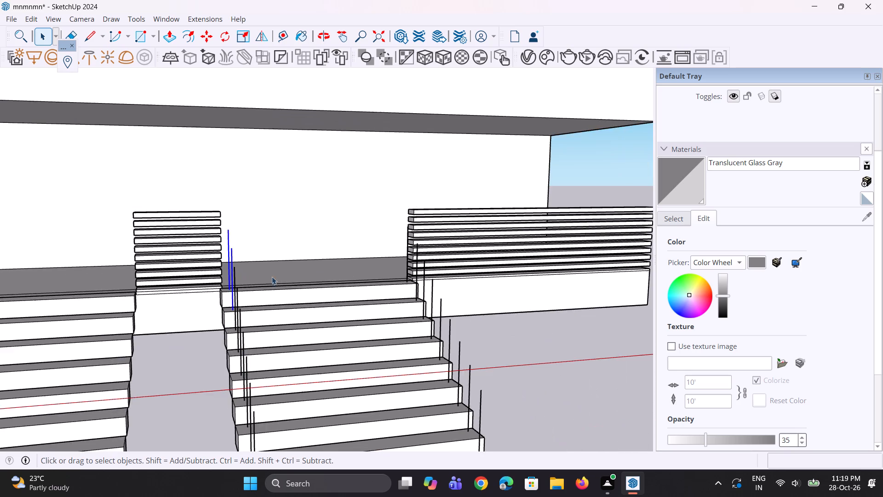
scroll(361, 271, up, 16)
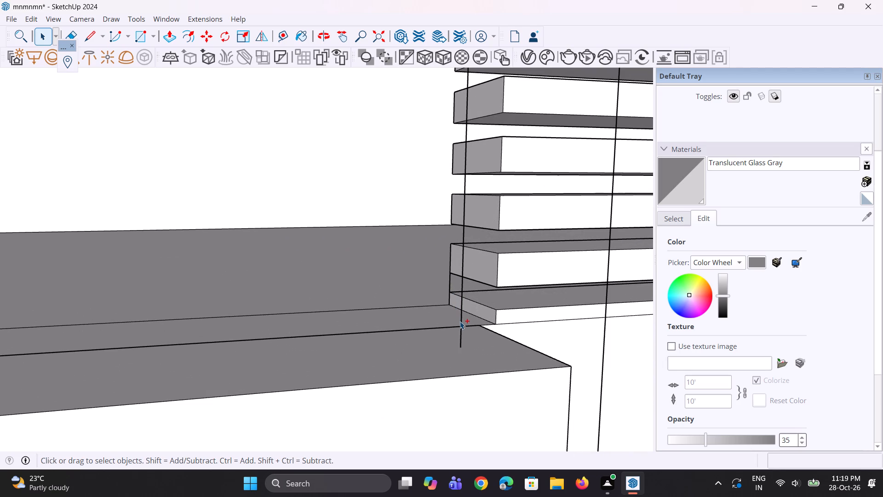
ctrl+click(461, 324)
scroll(444, 268, down, 5)
scroll(486, 328, up, 3)
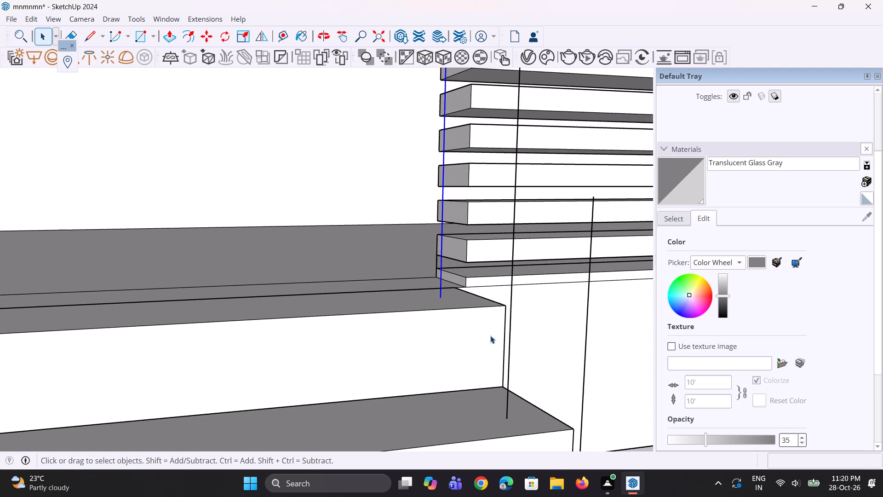
scroll(498, 345, up, 2)
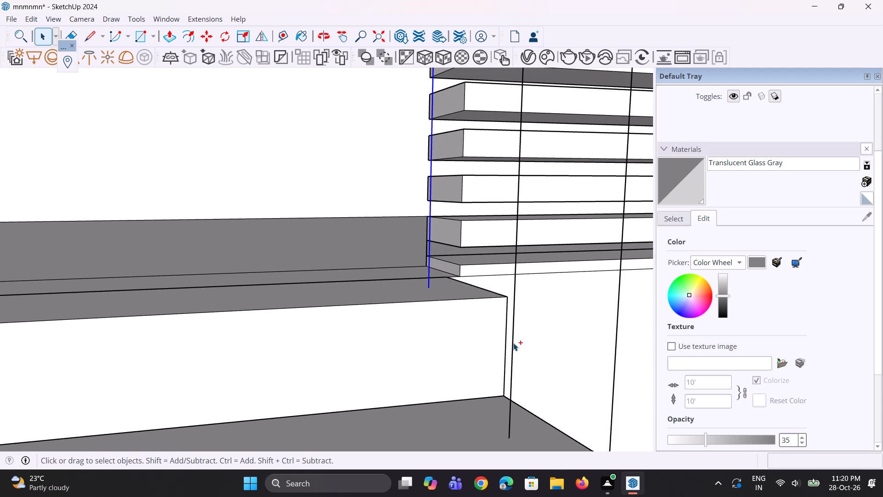
ctrl+click(513, 343)
scroll(496, 274, down, 8)
scroll(534, 370, up, 5)
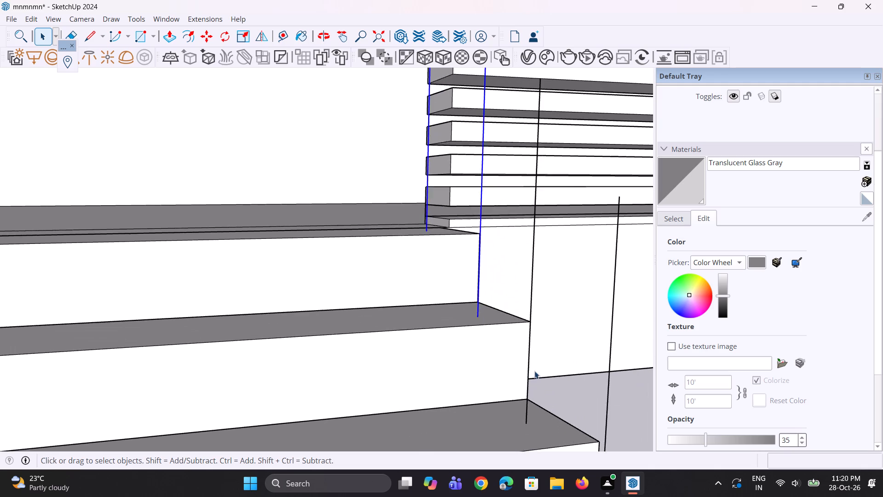
scroll(534, 371, up, 3)
middle_drag(531, 369, 583, 360)
ctrl+scroll(613, 341, up, 1)
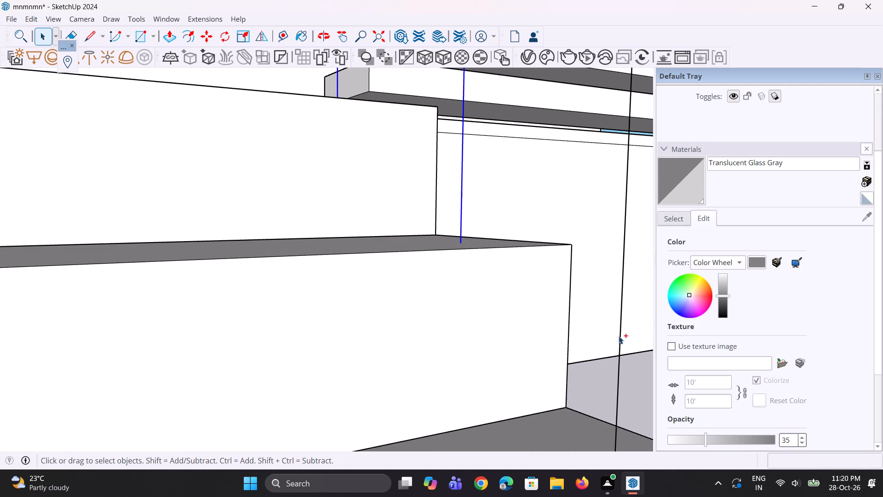
ctrl+click(620, 336)
Add the fourth, fifth and sixth vertical lines down that same stair side to the selection.
scroll(541, 301, down, 10)
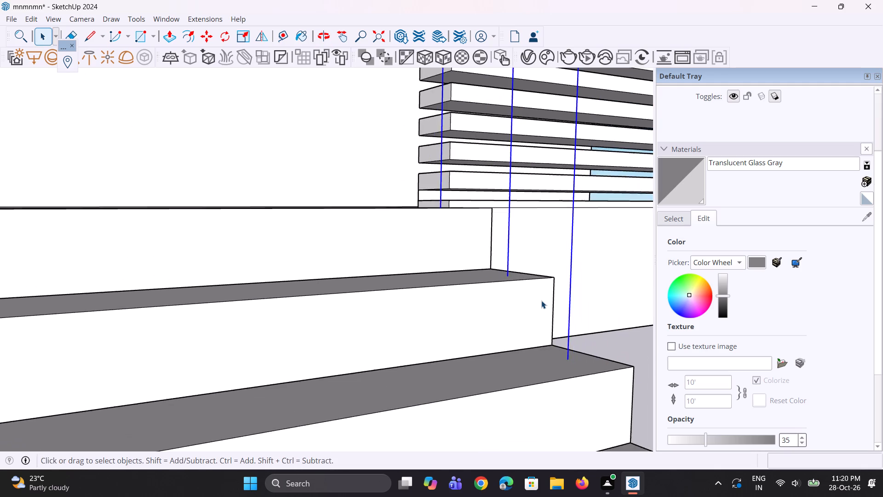
scroll(541, 301, down, 6)
scroll(591, 360, up, 7)
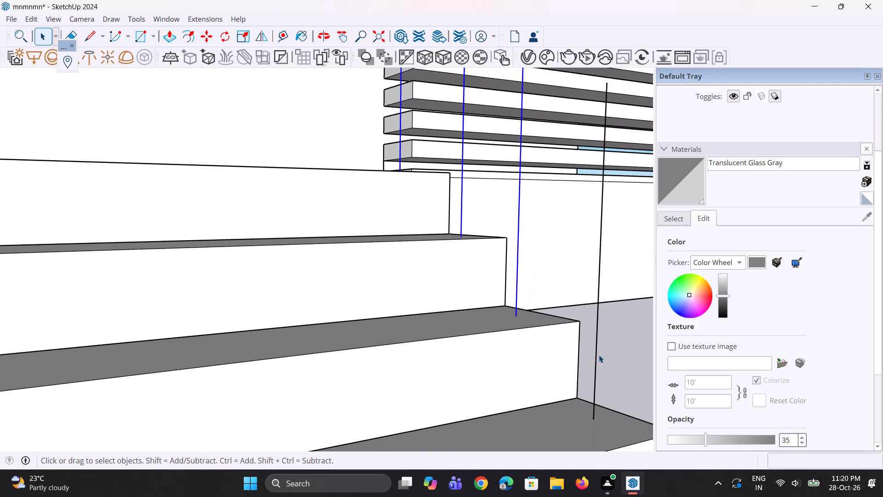
ctrl+click(596, 351)
scroll(527, 289, down, 5)
scroll(411, 296, down, 4)
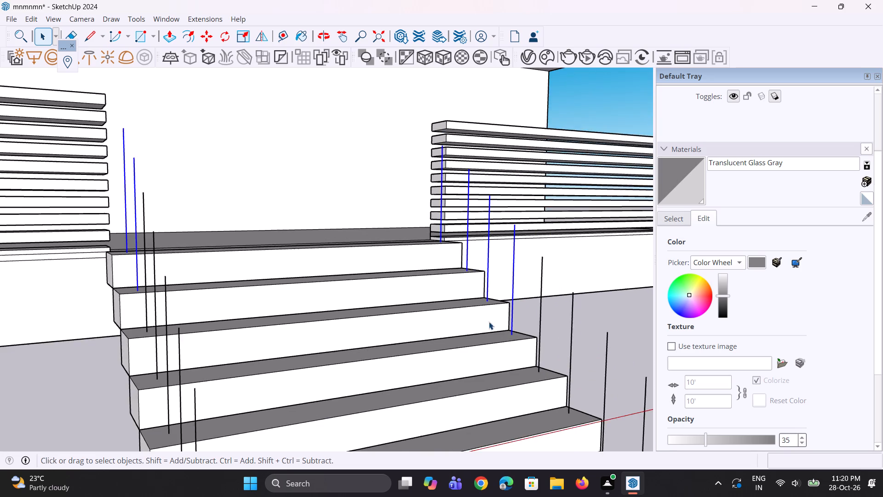
scroll(531, 346, up, 7)
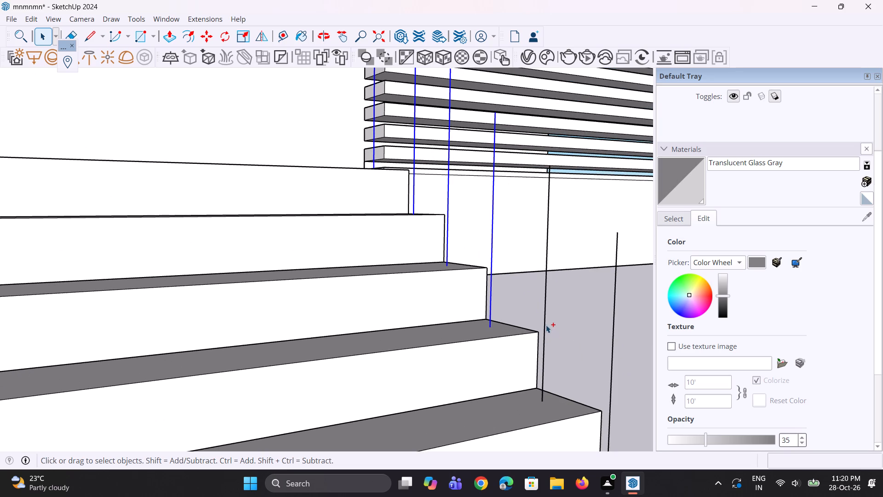
ctrl+click(545, 324)
scroll(518, 285, down, 5)
scroll(545, 350, up, 3)
scroll(581, 339, up, 5)
ctrl+click(576, 327)
Add the three lowest vertical lines on the stair side next to the long louvre wall to the selection.
scroll(544, 294, down, 4)
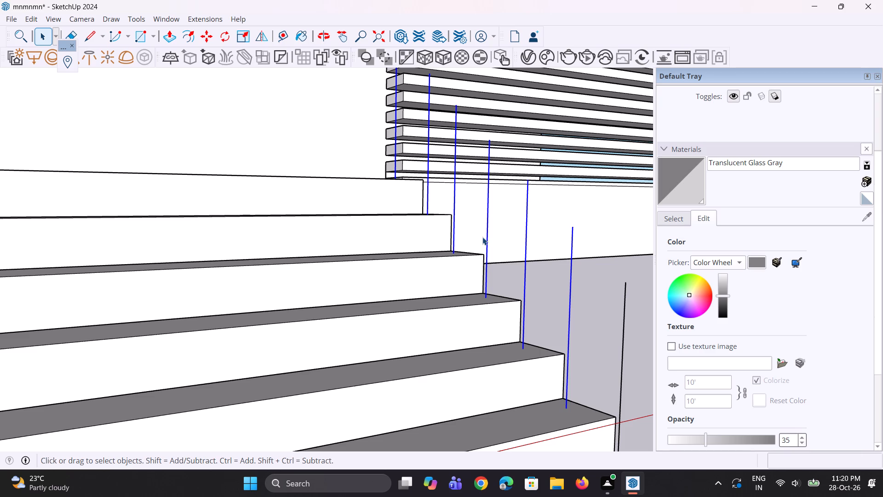
scroll(388, 128, down, 3)
scroll(559, 269, up, 3)
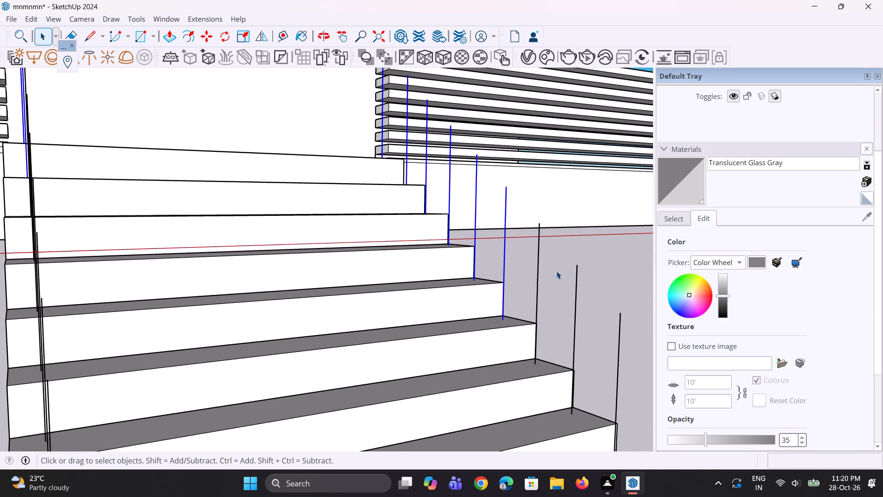
scroll(556, 271, up, 4)
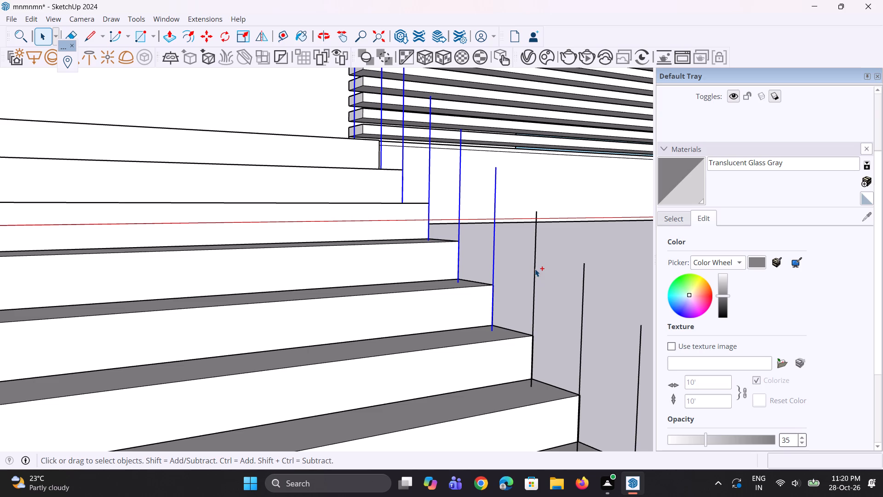
ctrl+click(535, 269)
scroll(523, 244, down, 4)
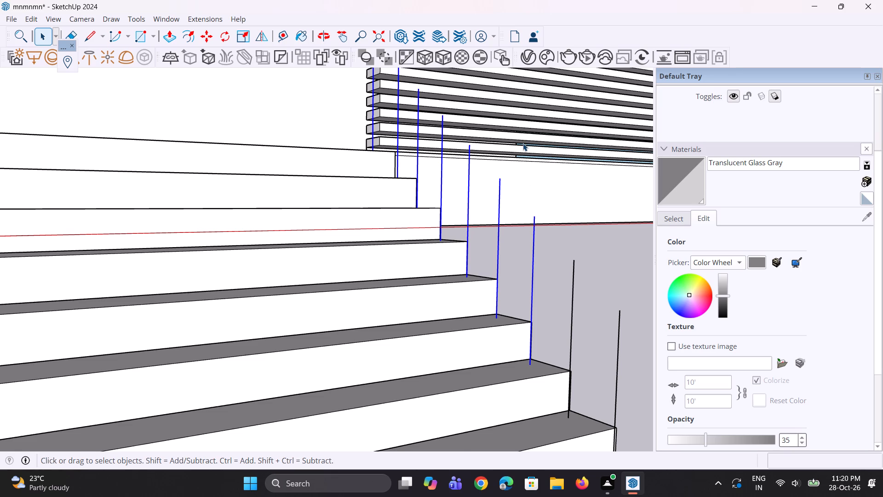
scroll(561, 225, down, 1)
scroll(574, 309, up, 6)
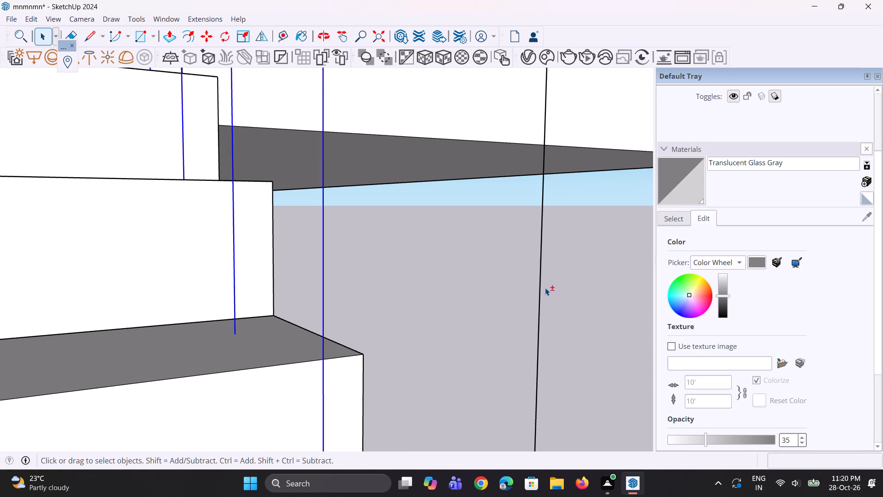
ctrl+click(541, 286)
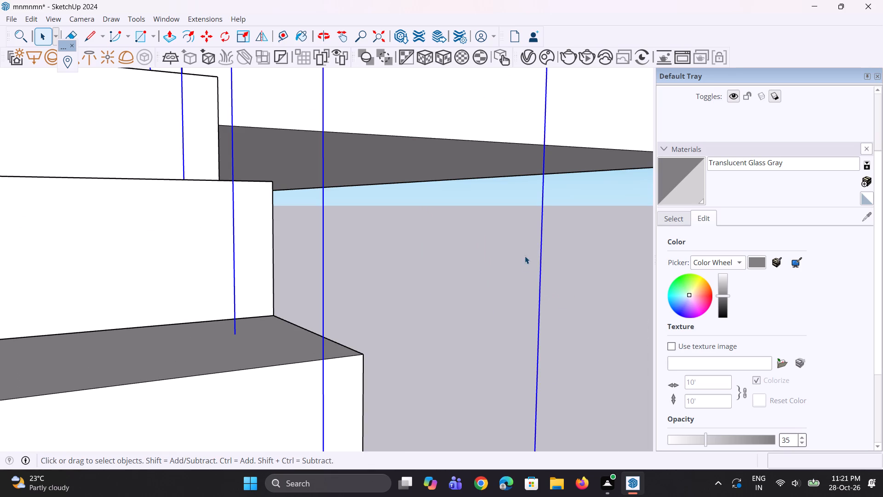
scroll(525, 256, down, 8)
scroll(551, 289, up, 5)
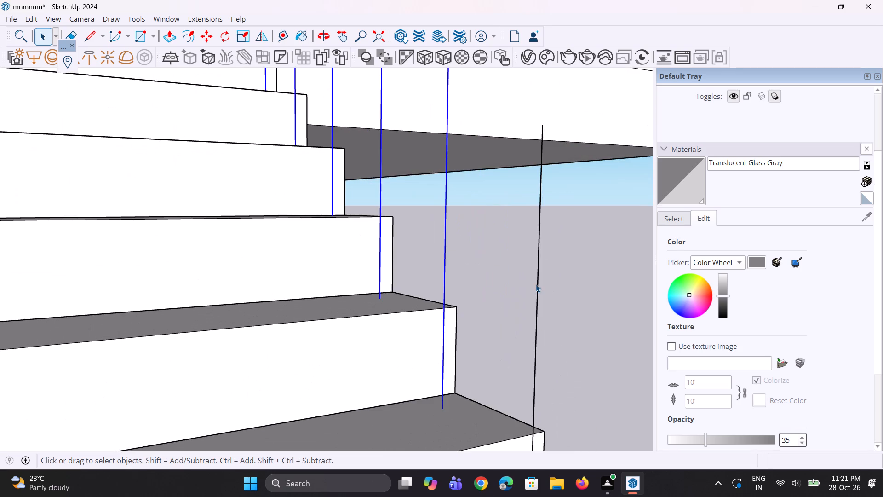
scroll(538, 283, up, 2)
ctrl+click(539, 283)
scroll(544, 280, down, 10)
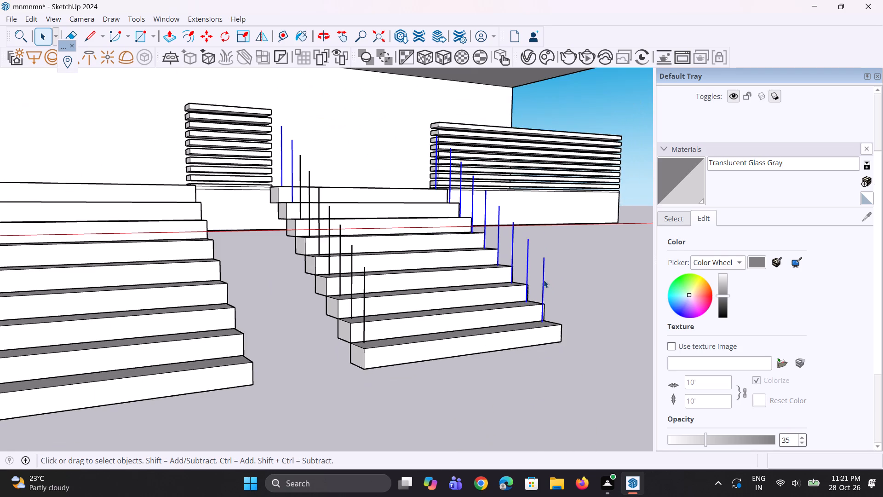
Add the third, fourth and fifth vertical lines down the stair side next to the short louvre panel to the selection.
scroll(357, 230, up, 3)
scroll(285, 178, up, 5)
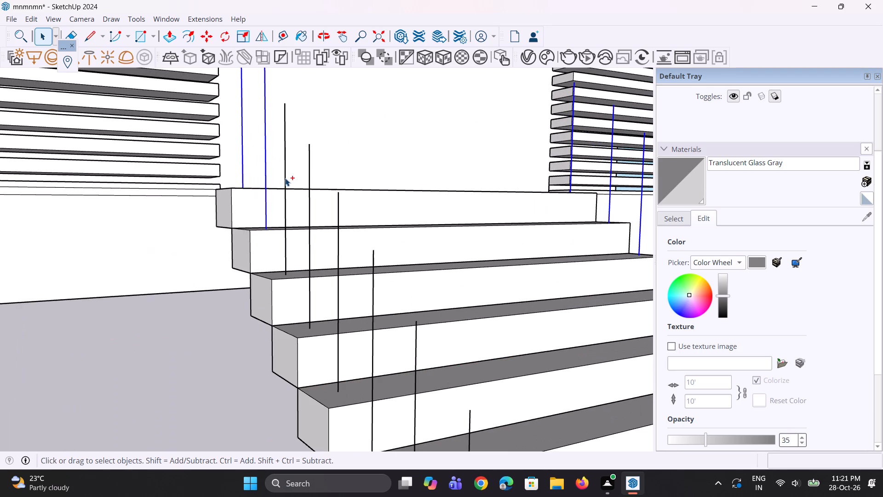
ctrl+click(285, 178)
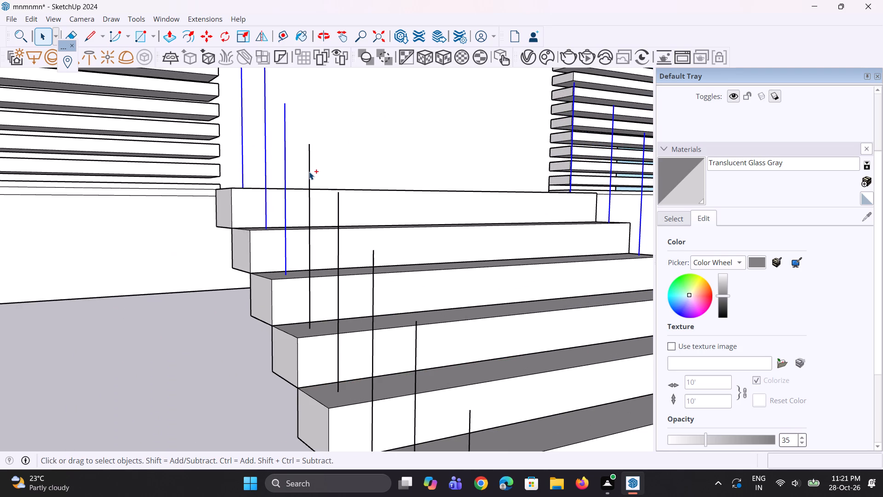
ctrl+click(309, 172)
scroll(312, 197, down, 3)
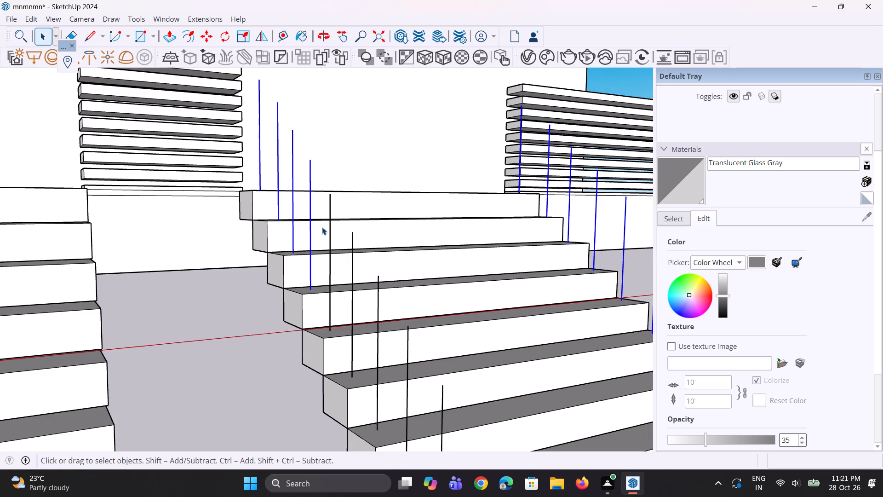
scroll(322, 230, up, 9)
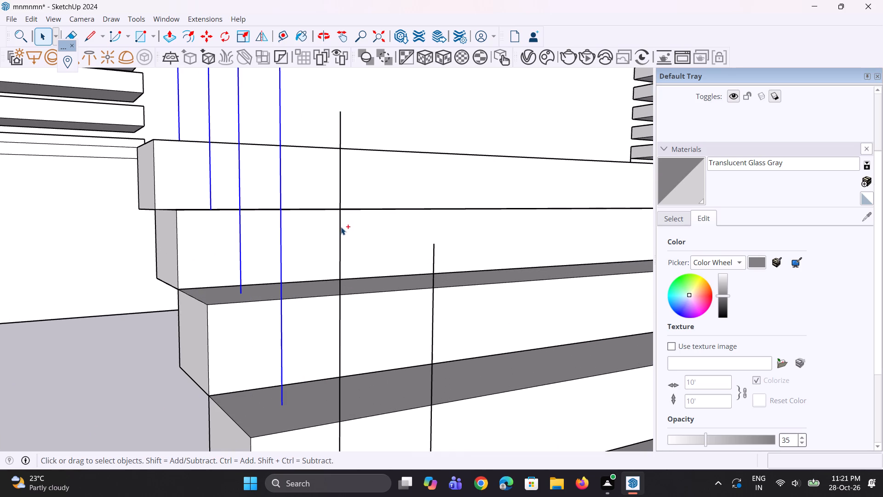
ctrl+click(340, 226)
Add the sixth and seventh vertical lines down the side next to the short louvre panel to the selection.
scroll(337, 219, down, 5)
middle_drag(350, 260, 390, 268)
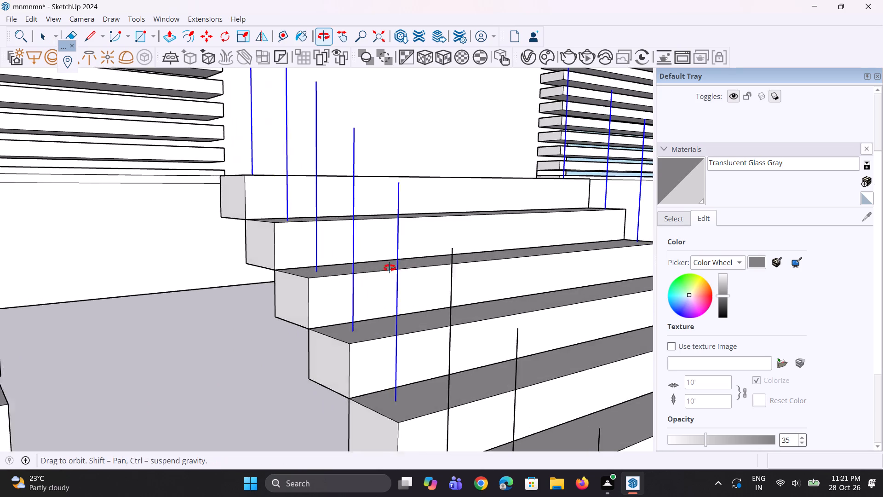
middle_drag(390, 268, 392, 268)
scroll(456, 289, up, 5)
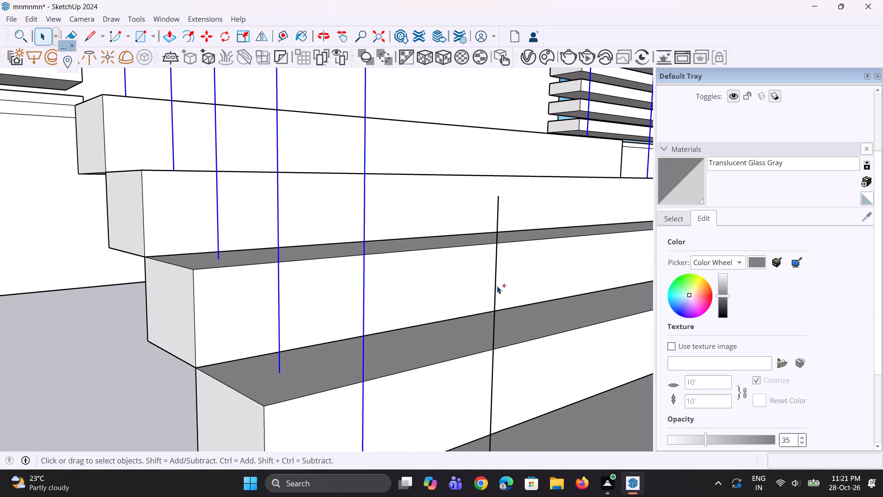
ctrl+click(495, 285)
scroll(379, 230, down, 8)
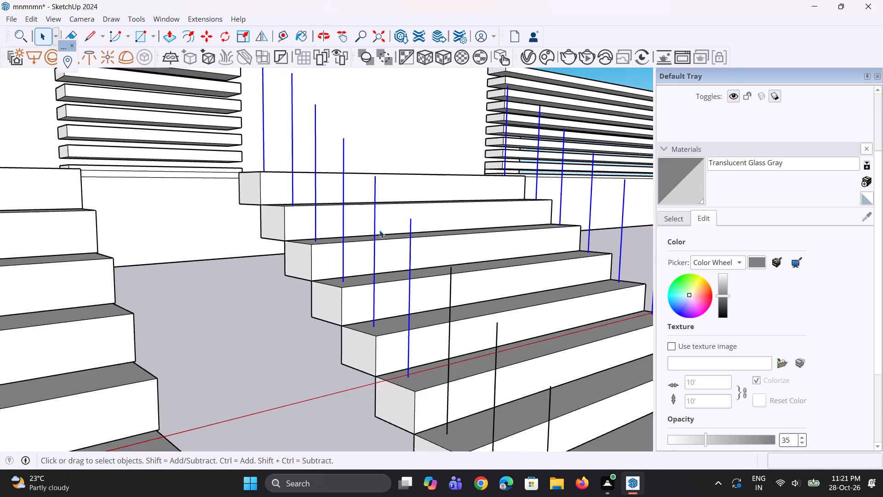
scroll(441, 281, up, 6)
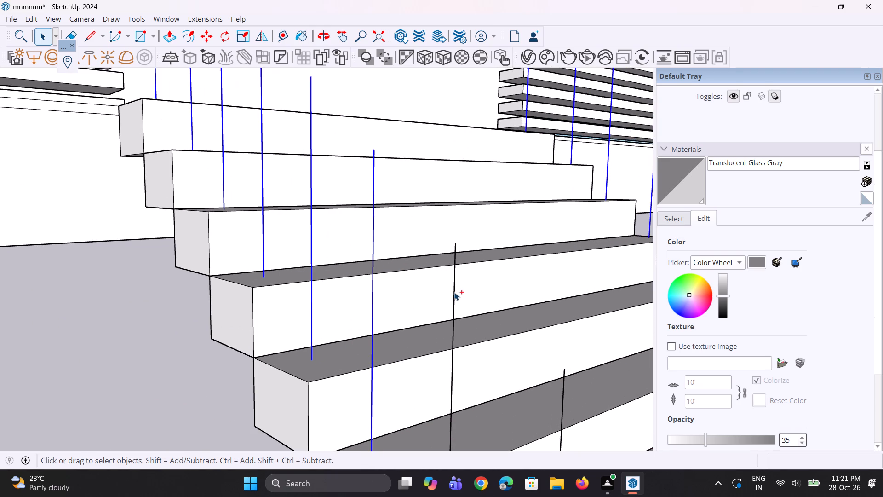
ctrl+click(454, 292)
Add the two lowest vertical lines on the side next to the short louvre panel to the selection.
scroll(431, 248, down, 5)
scroll(470, 343, up, 7)
ctrl+click(487, 320)
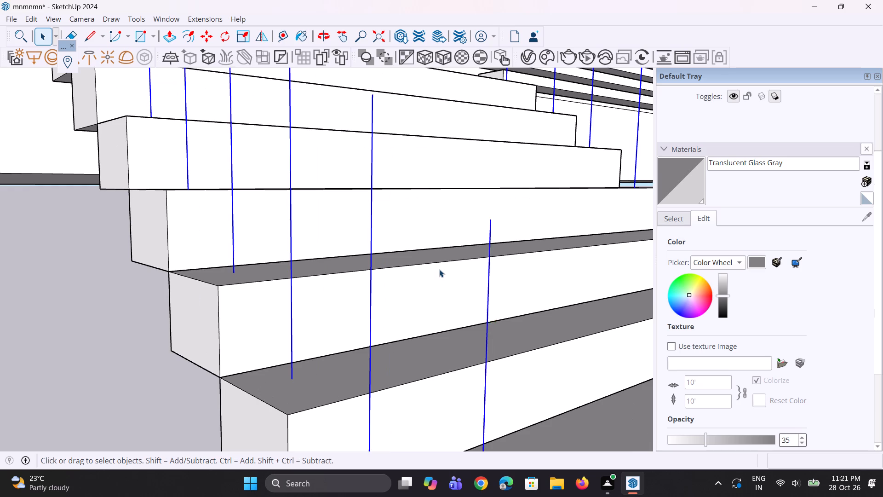
scroll(435, 264, down, 9)
scroll(496, 336, up, 5)
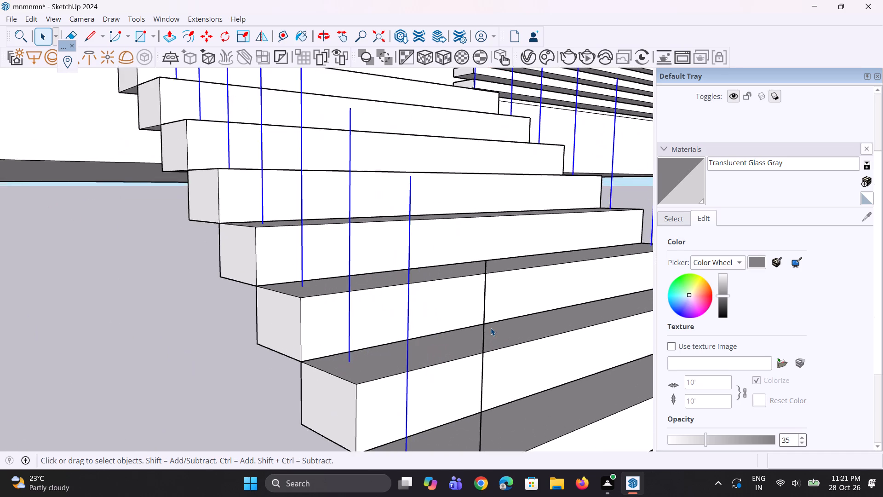
scroll(491, 328, up, 1)
ctrl+click(483, 317)
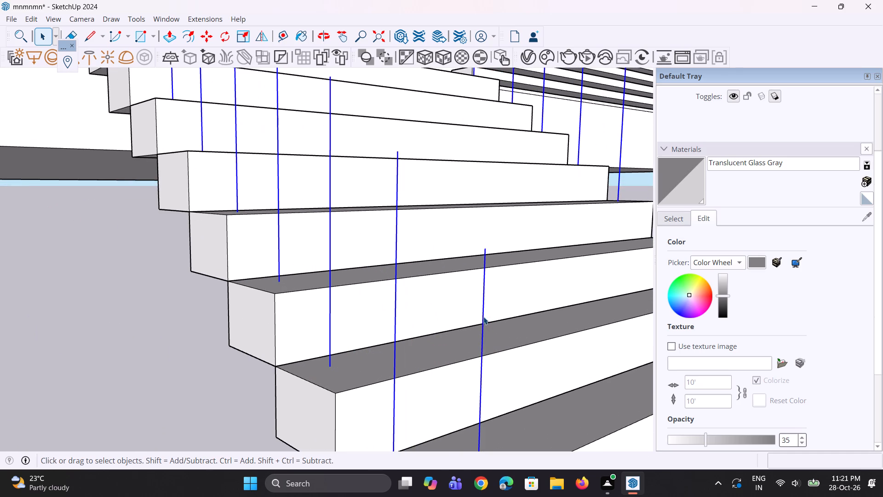
Copy all the selected vertical lines about 14' 10" along the red axis onto the second entrance stair, then clear the selection.
scroll(475, 306, down, 11)
middle_drag(480, 342, 464, 354)
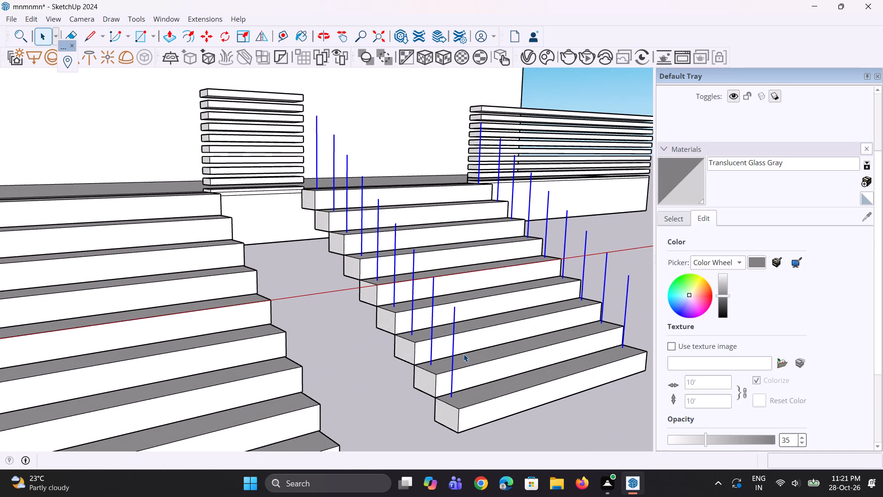
key(m)
click(454, 399)
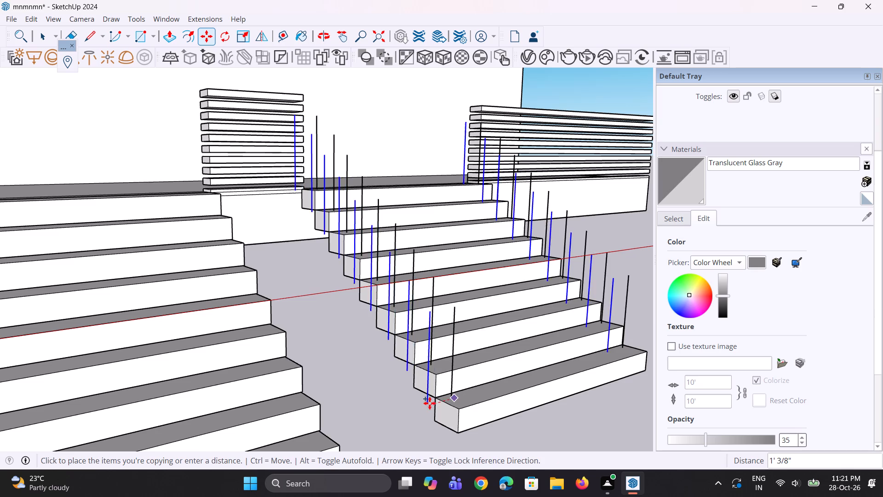
scroll(433, 403, down, 9)
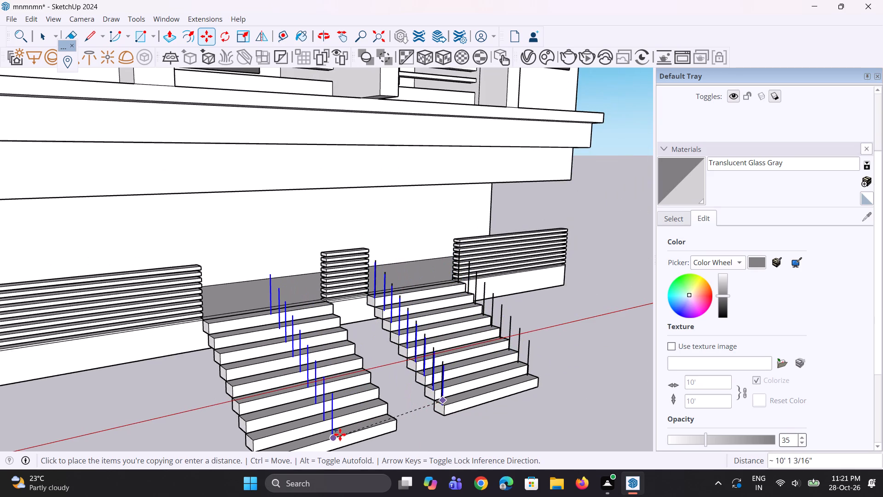
scroll(331, 423, down, 4)
scroll(316, 439, up, 2)
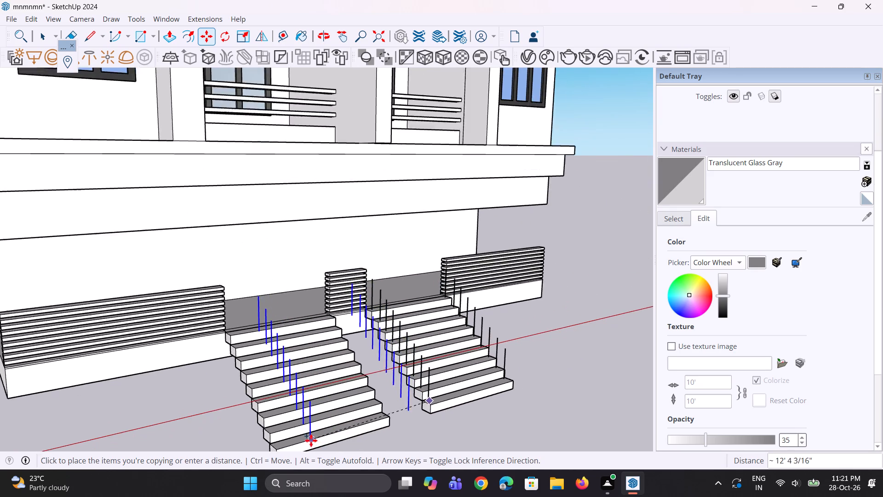
scroll(311, 440, up, 2)
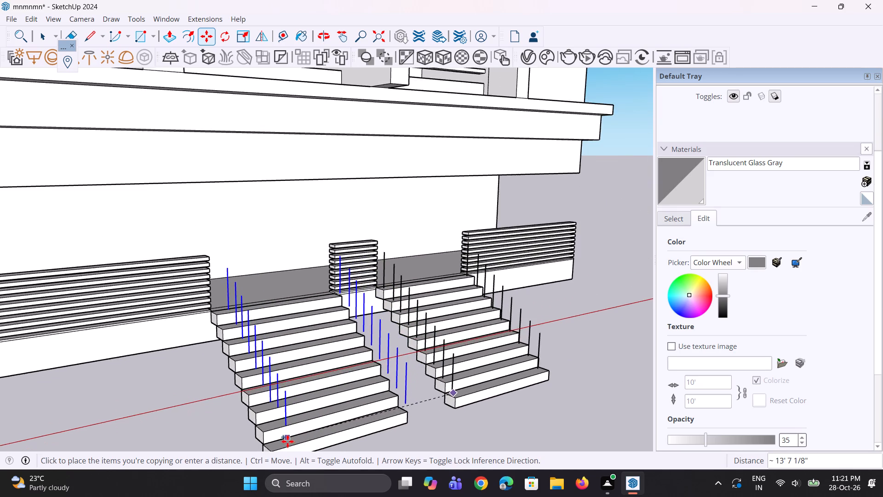
scroll(287, 441, up, 3)
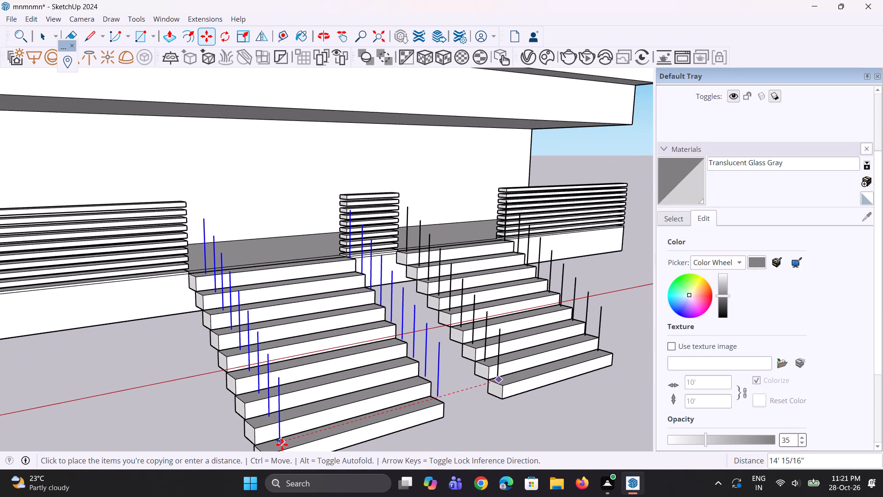
scroll(277, 446, down, 6)
scroll(290, 379, down, 4)
scroll(285, 411, up, 5)
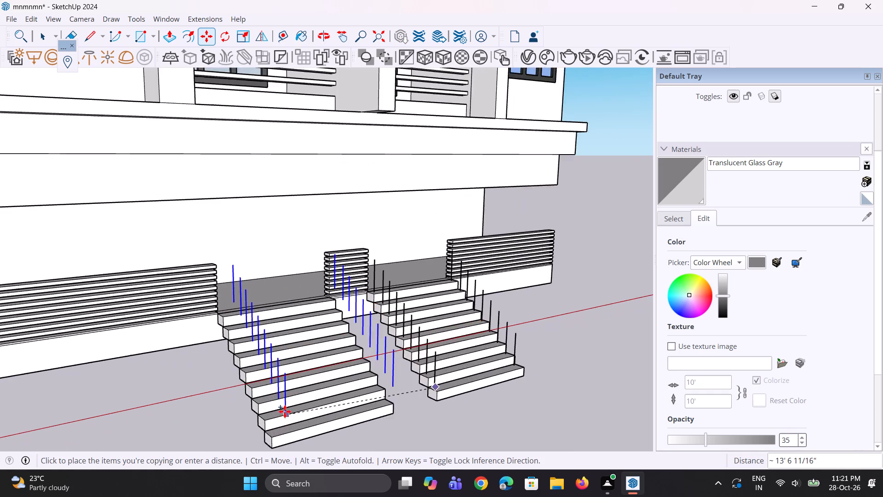
scroll(285, 425, up, 2)
scroll(311, 351, down, 5)
scroll(312, 417, up, 10)
scroll(280, 393, up, 2)
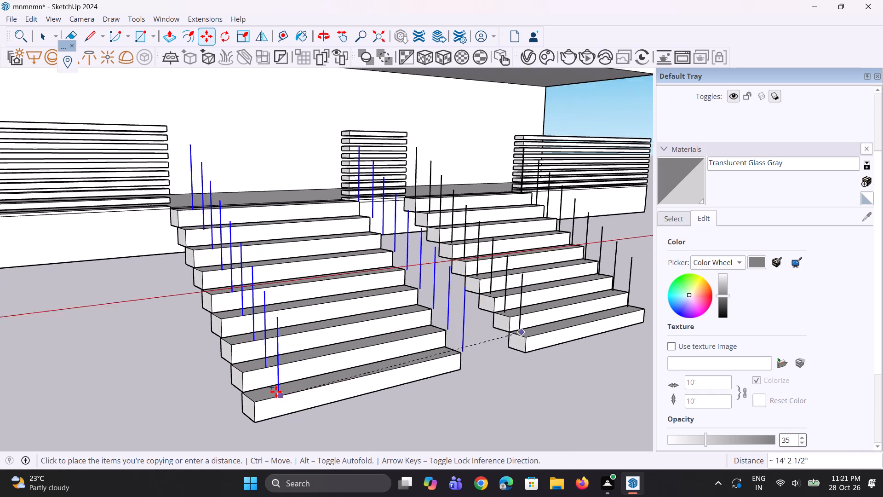
scroll(271, 396, up, 2)
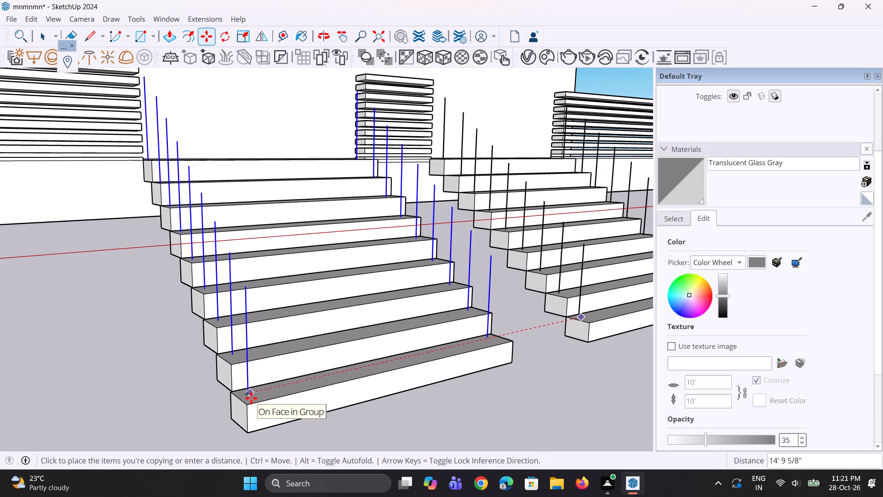
scroll(251, 398, up, 1)
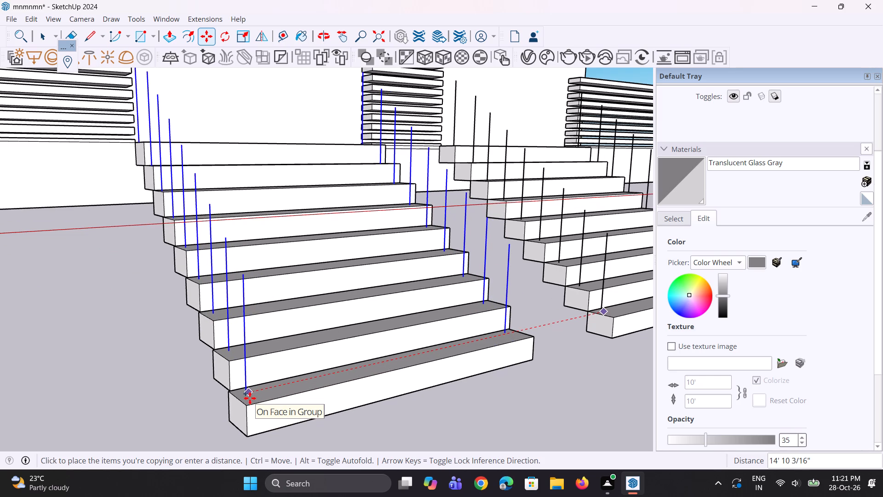
click(250, 398)
key(space)
key(space)
click(283, 426)
click(327, 451)
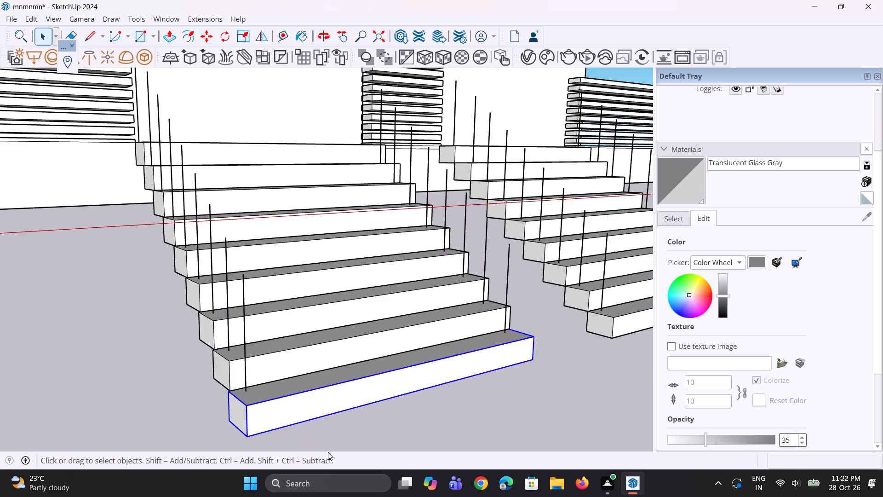
scroll(258, 371, down, 5)
click(331, 426)
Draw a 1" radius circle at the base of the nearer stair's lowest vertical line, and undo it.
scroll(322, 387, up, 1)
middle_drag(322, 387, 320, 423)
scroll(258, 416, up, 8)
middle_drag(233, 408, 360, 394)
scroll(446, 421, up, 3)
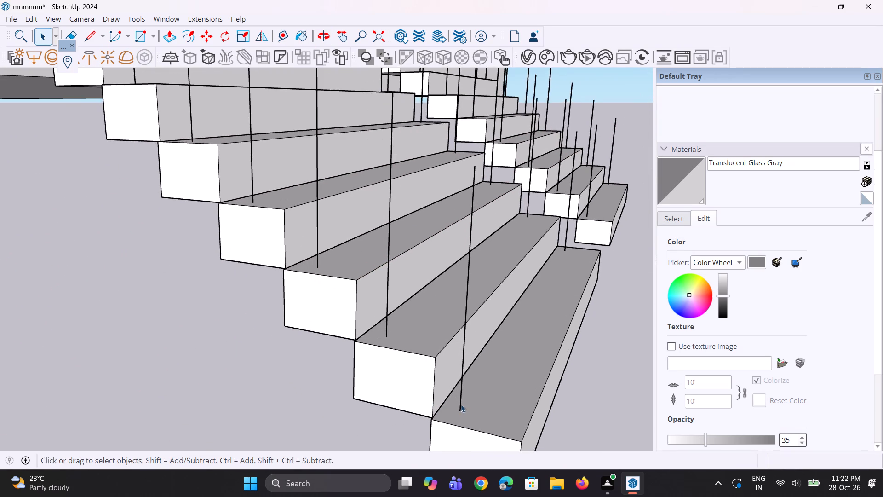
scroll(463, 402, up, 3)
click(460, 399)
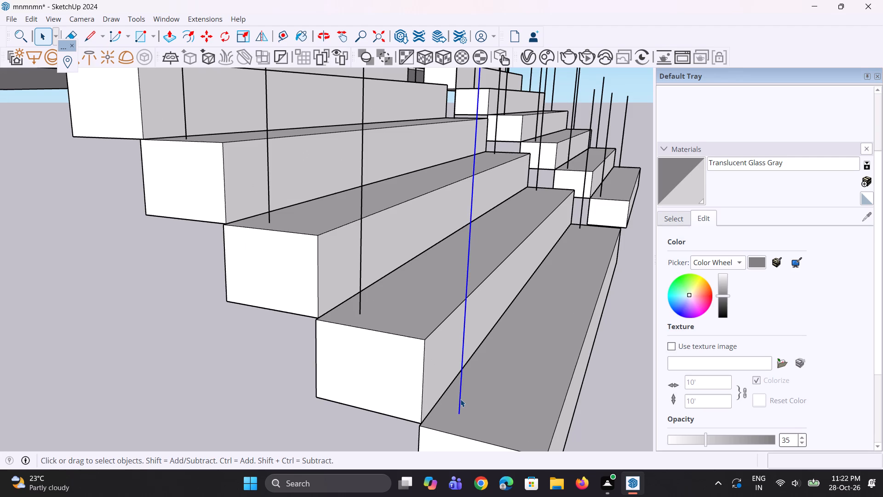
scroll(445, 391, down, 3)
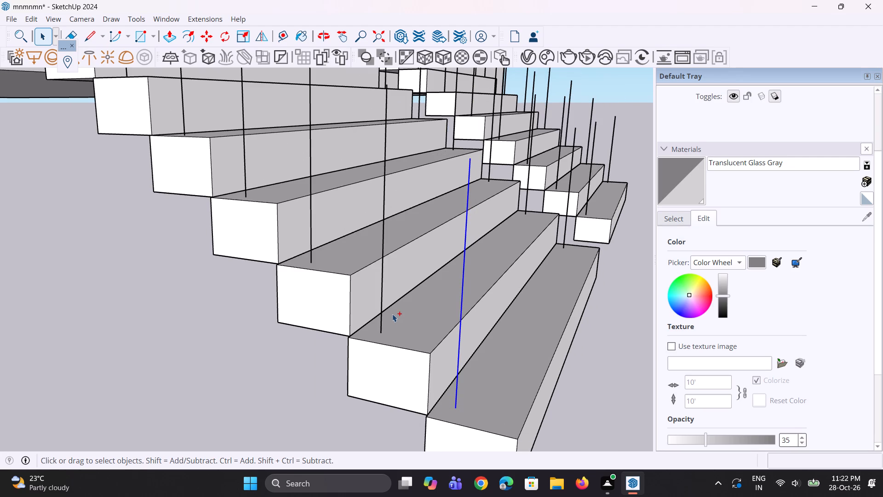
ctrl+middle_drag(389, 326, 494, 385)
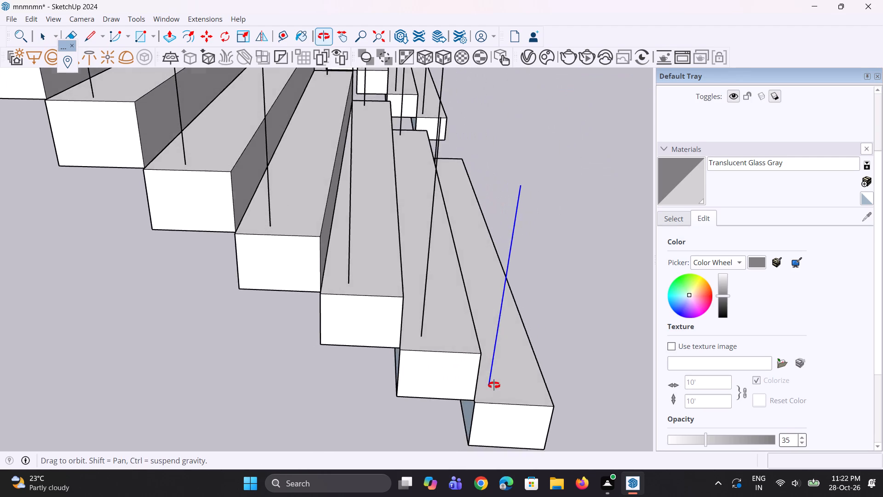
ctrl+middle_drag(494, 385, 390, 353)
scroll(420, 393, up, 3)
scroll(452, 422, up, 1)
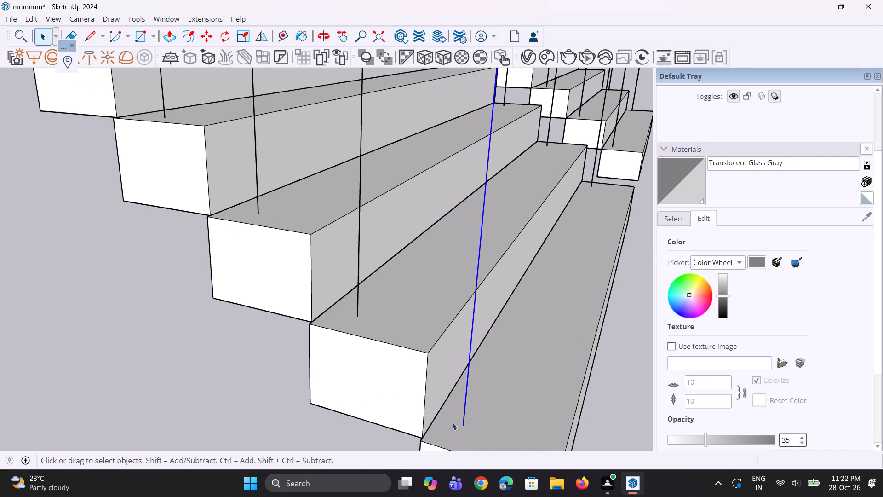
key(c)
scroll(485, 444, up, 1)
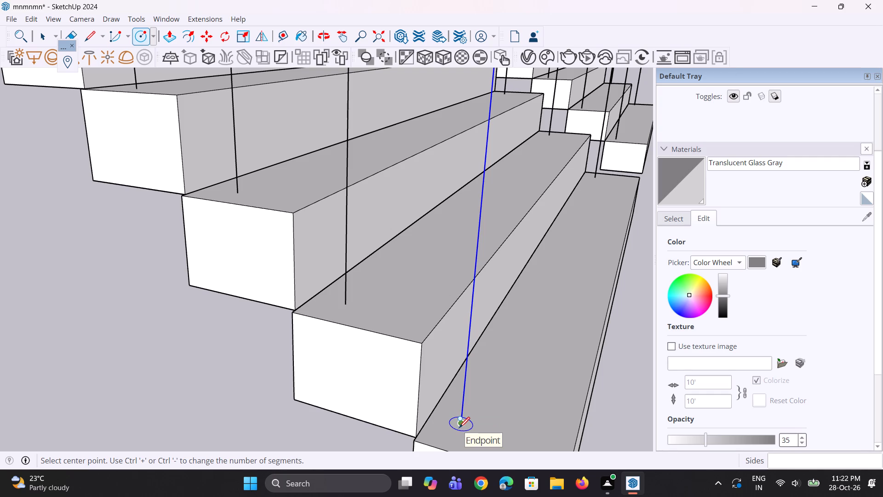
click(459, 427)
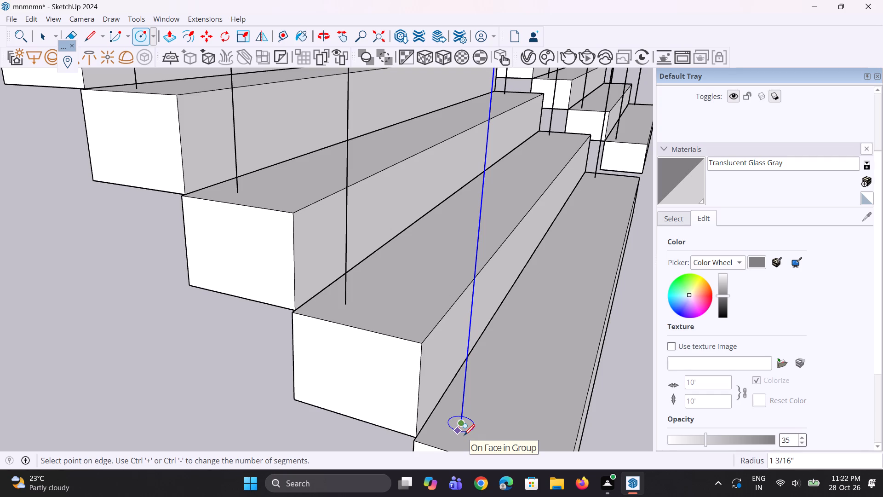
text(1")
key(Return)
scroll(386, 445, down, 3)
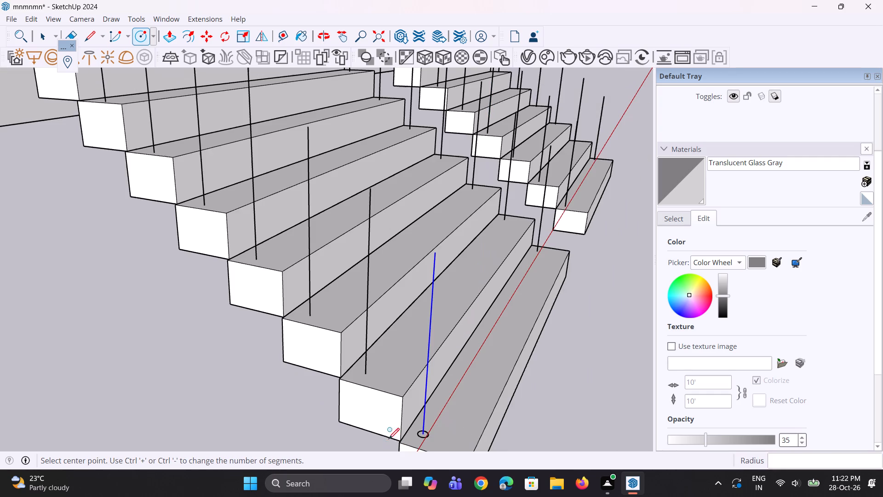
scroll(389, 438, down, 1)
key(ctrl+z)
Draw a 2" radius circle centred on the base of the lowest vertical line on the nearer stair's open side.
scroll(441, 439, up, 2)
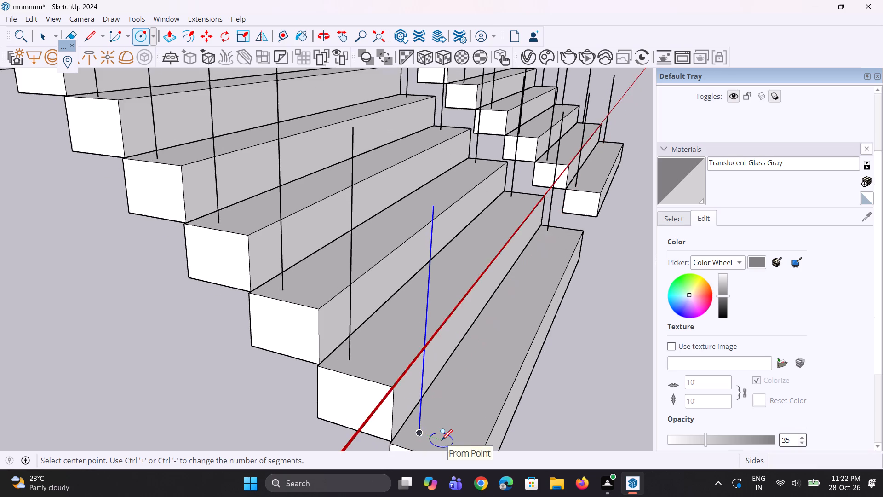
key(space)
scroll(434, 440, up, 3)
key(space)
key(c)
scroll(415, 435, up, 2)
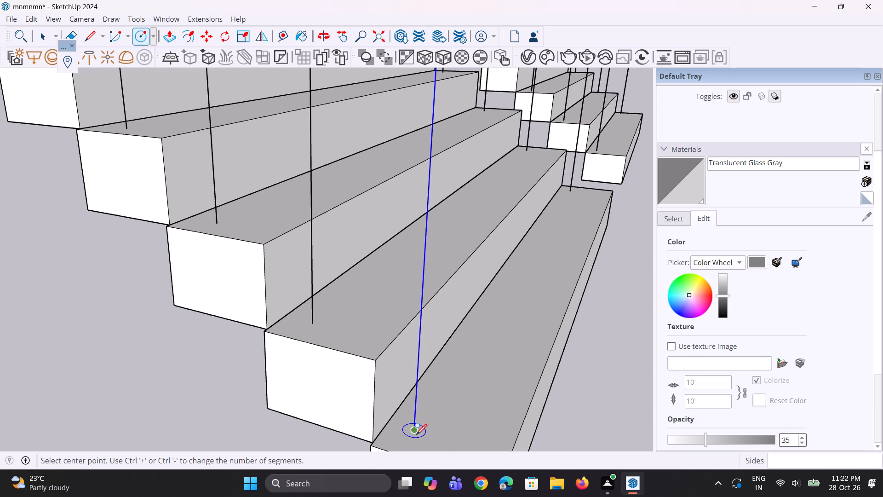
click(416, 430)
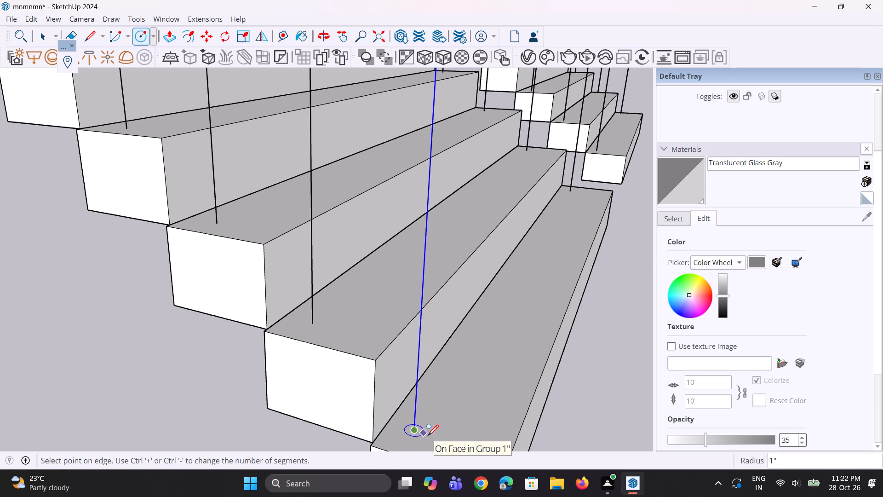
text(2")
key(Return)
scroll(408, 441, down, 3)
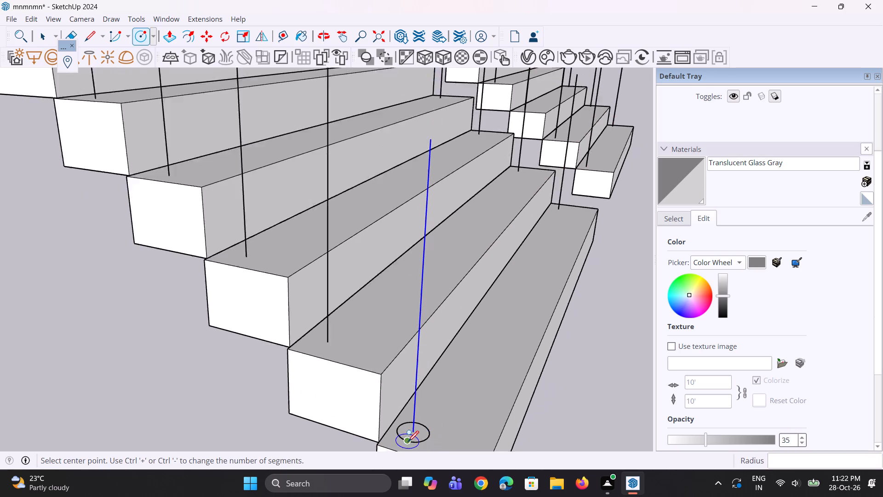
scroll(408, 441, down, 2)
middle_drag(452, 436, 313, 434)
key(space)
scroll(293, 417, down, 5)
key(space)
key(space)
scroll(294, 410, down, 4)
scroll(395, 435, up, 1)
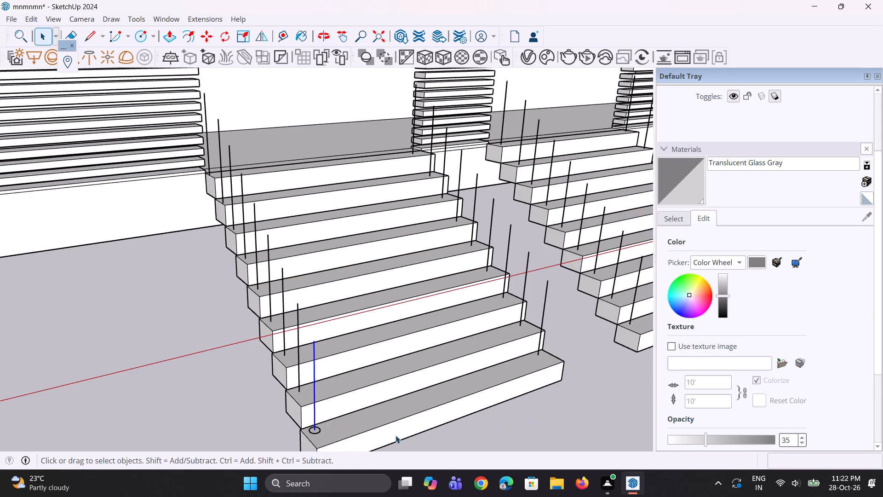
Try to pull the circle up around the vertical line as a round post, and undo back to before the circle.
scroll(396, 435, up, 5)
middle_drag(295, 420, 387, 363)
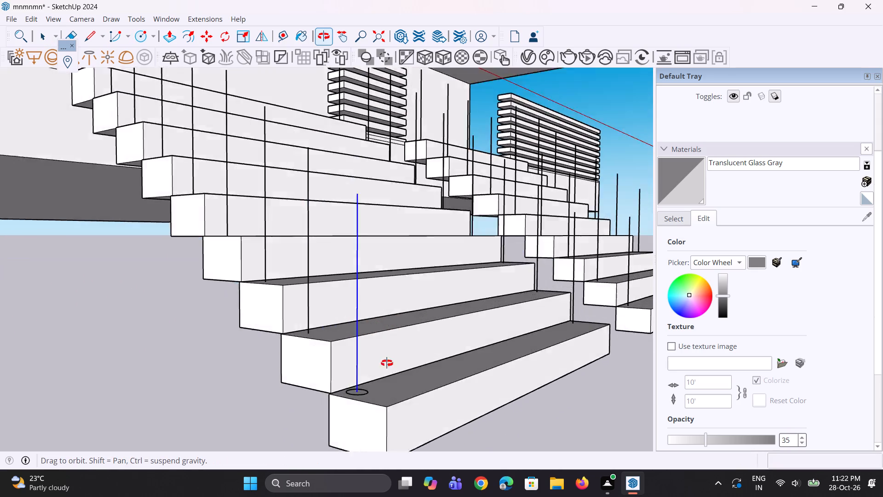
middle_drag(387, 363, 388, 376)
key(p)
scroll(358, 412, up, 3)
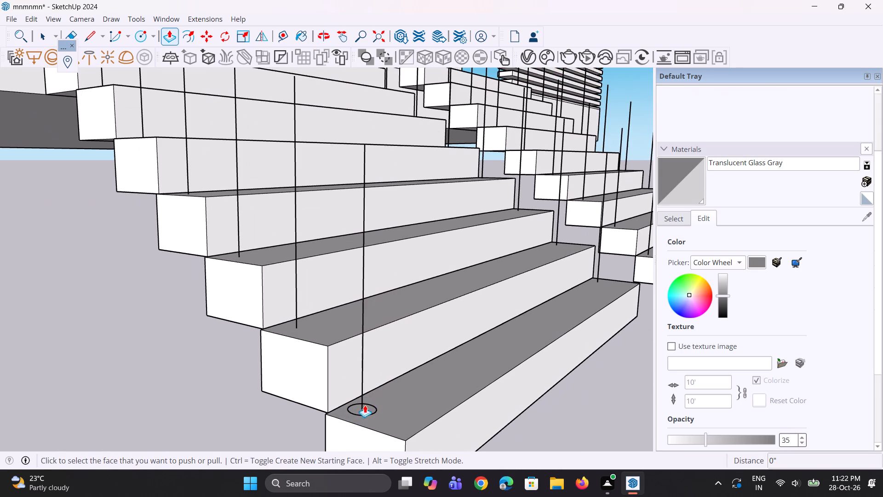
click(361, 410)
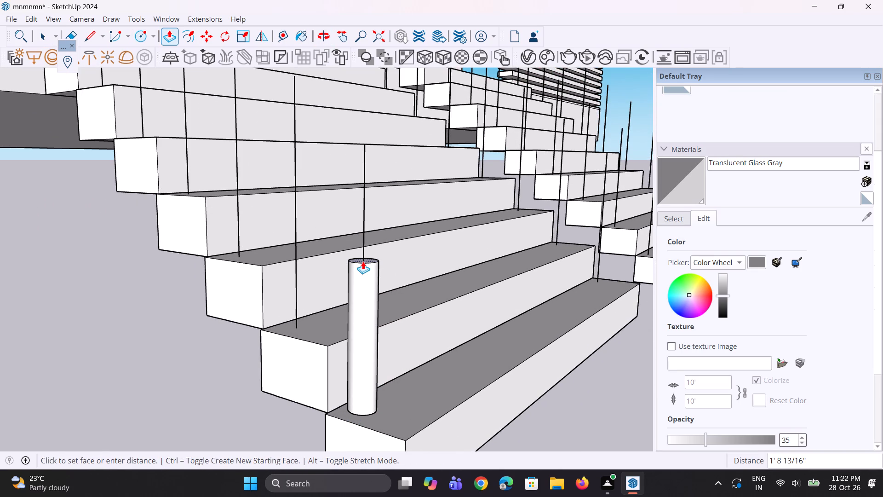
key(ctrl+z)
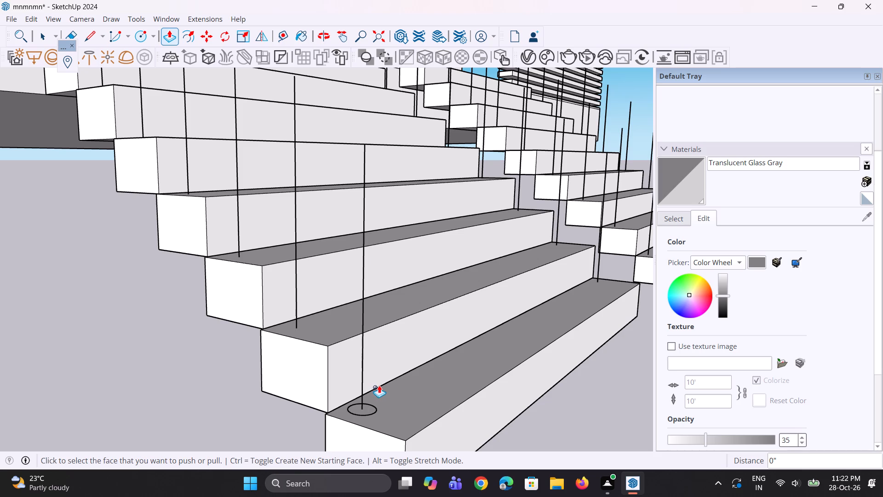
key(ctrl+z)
Undo the copy of the vertical lines onto the nearer entrance stair.
scroll(380, 422, up, 3)
key(space)
scroll(365, 405, up, 1)
key(ctrl+z)
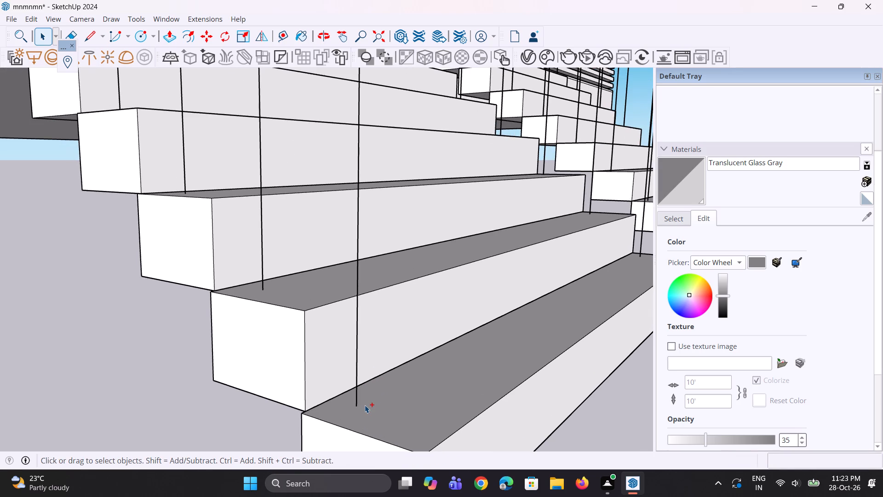
Select the lowest vertical line on each side of the farther entrance stair.
scroll(355, 409, down, 16)
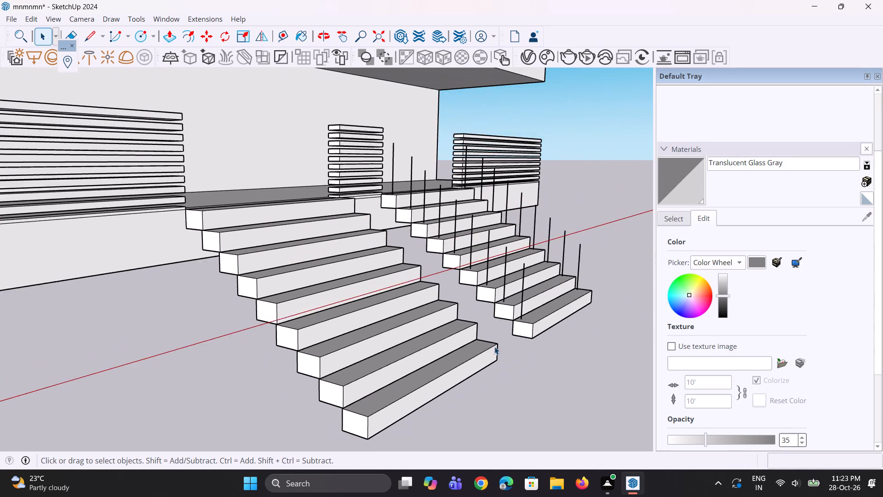
middle_drag(494, 345, 425, 355)
scroll(509, 348, up, 5)
click(513, 331)
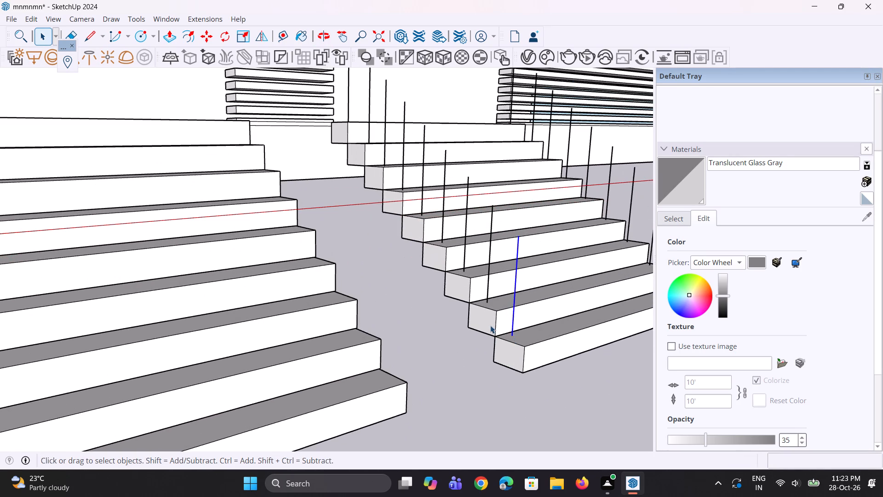
scroll(490, 325, down, 4)
scroll(592, 294, up, 2)
scroll(638, 290, up, 3)
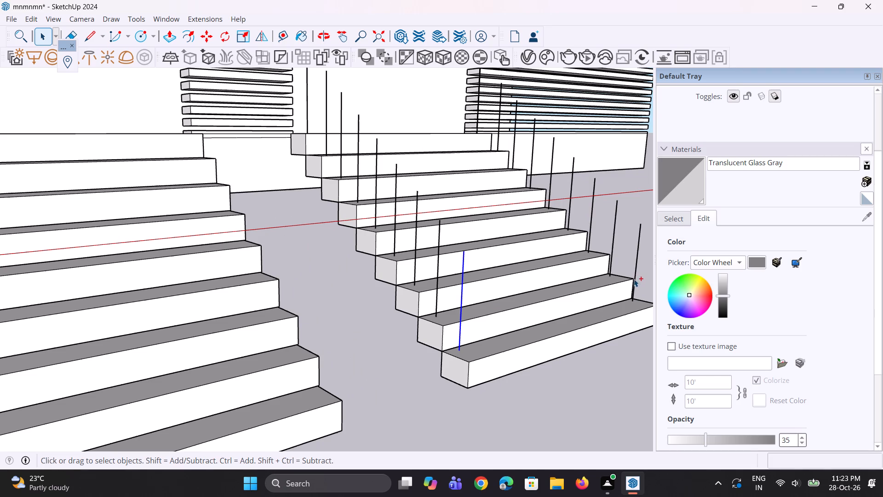
ctrl+click(636, 271)
Add the next seven vertical lines going up the farther stair's side away from the short louvre panel to the selection.
ctrl+scroll(625, 264, up, 5)
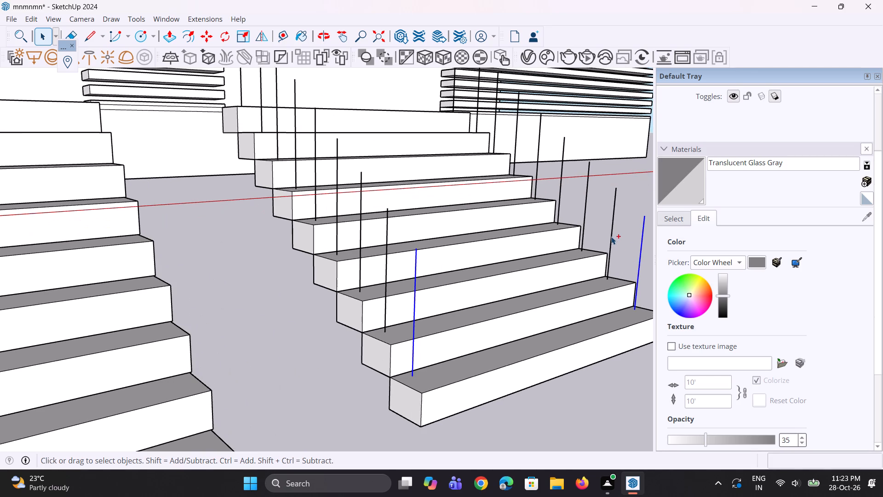
ctrl+click(611, 235)
ctrl+scroll(604, 212, up, 1)
ctrl+click(585, 201)
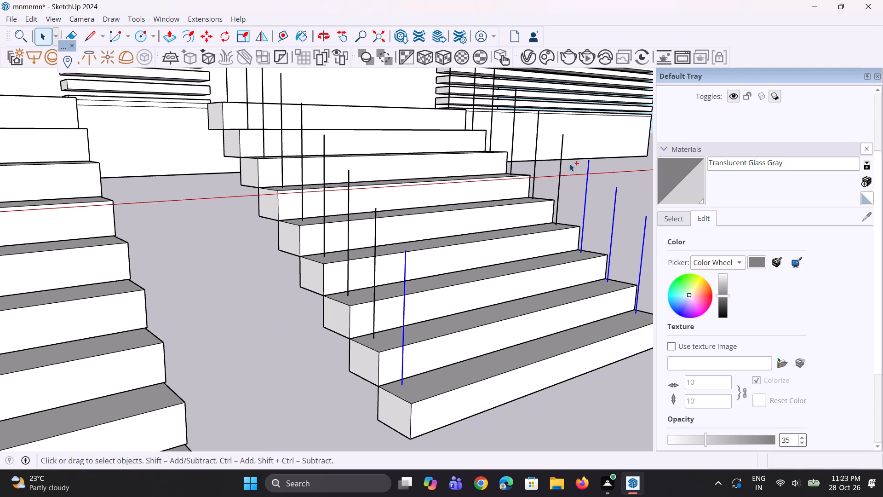
ctrl+click(561, 169)
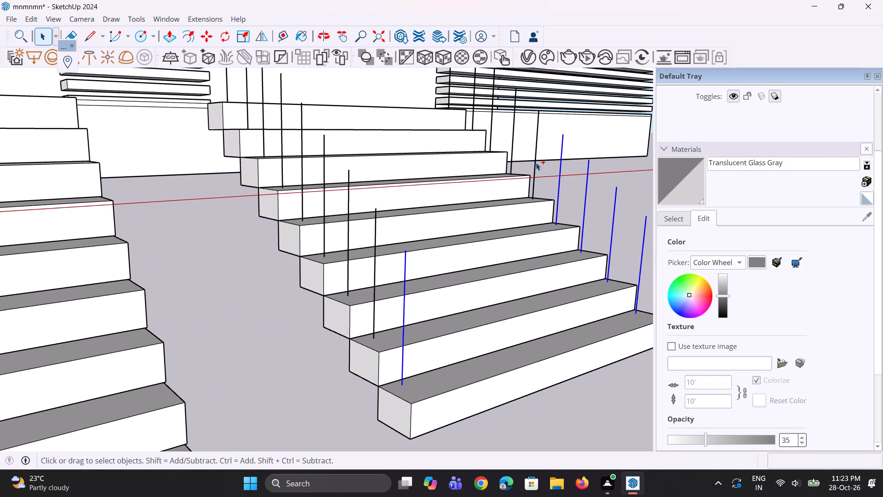
ctrl+click(536, 162)
scroll(546, 203, down, 4)
scroll(532, 152, up, 3)
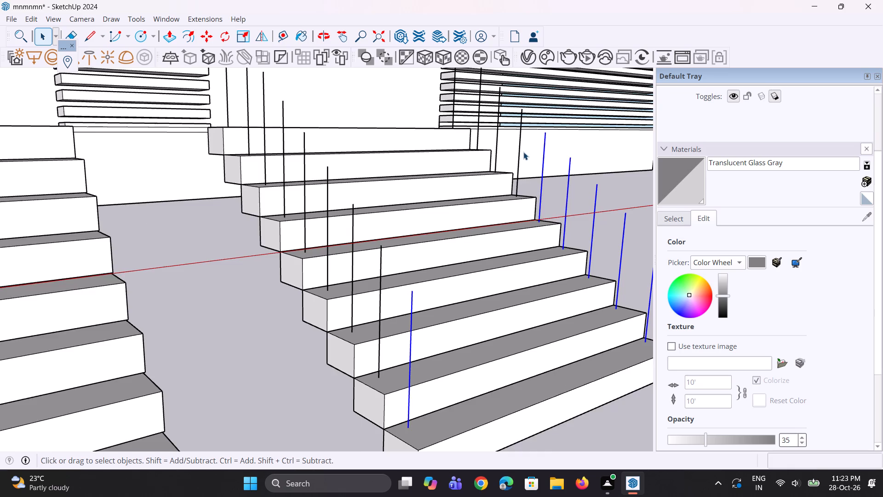
scroll(519, 152, up, 2)
ctrl+click(520, 154)
scroll(519, 244, down, 5)
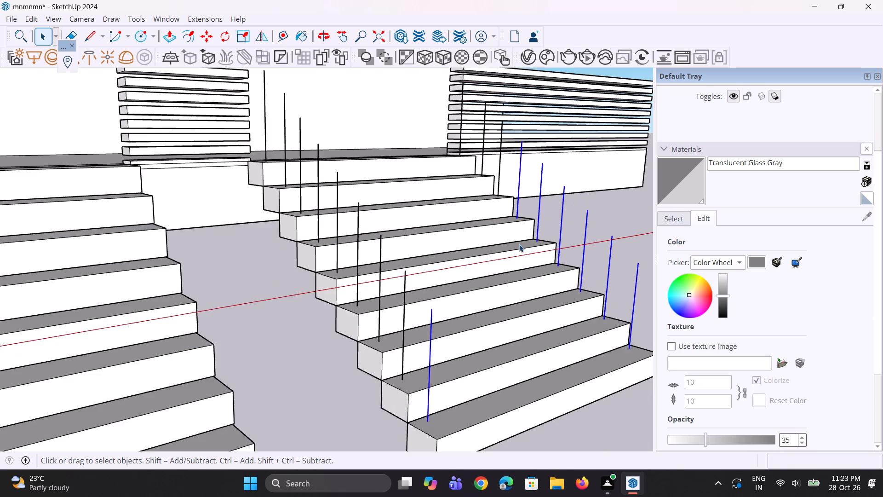
scroll(500, 164, up, 6)
ctrl+click(503, 165)
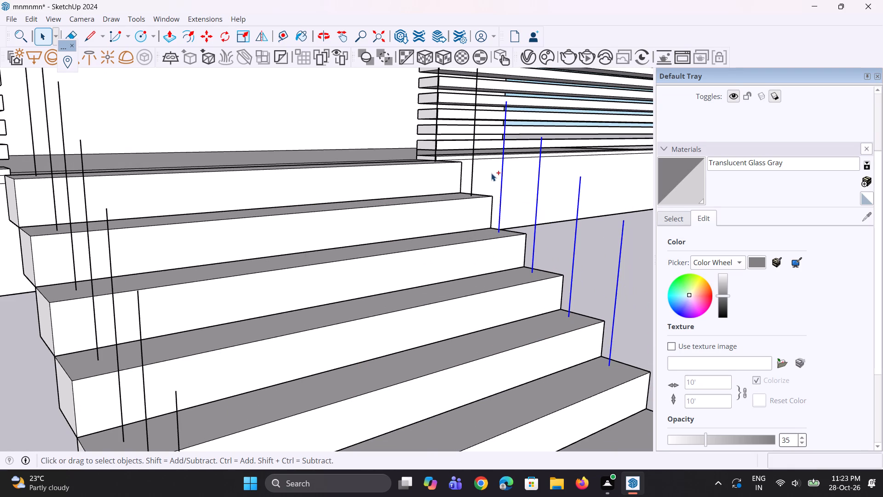
ctrl+click(473, 174)
Add the top four vertical lines on the farther stair's side beside the short louvre panel to the selection.
scroll(487, 188, down, 5)
scroll(268, 172, up, 4)
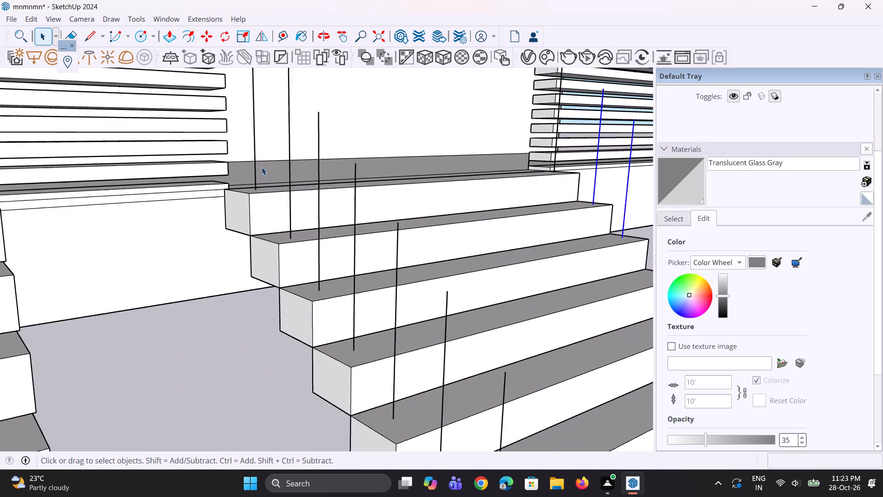
scroll(262, 167, up, 2)
ctrl+click(252, 157)
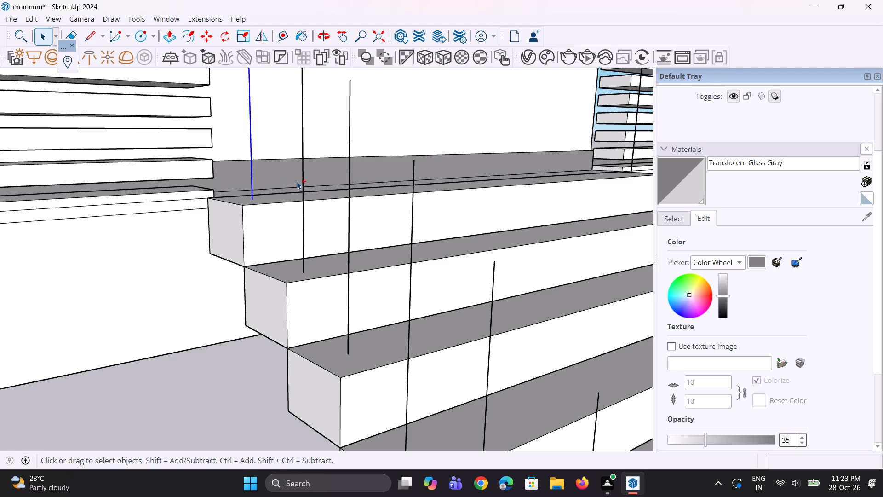
ctrl+click(303, 177)
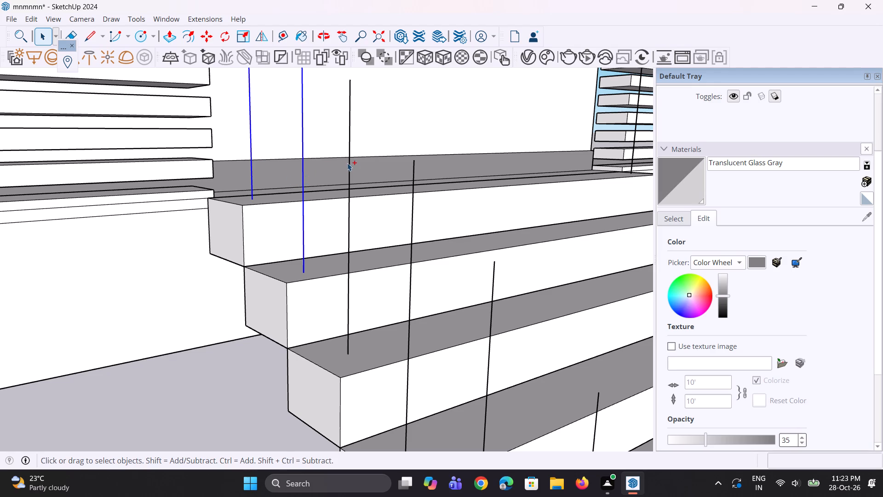
ctrl+click(349, 163)
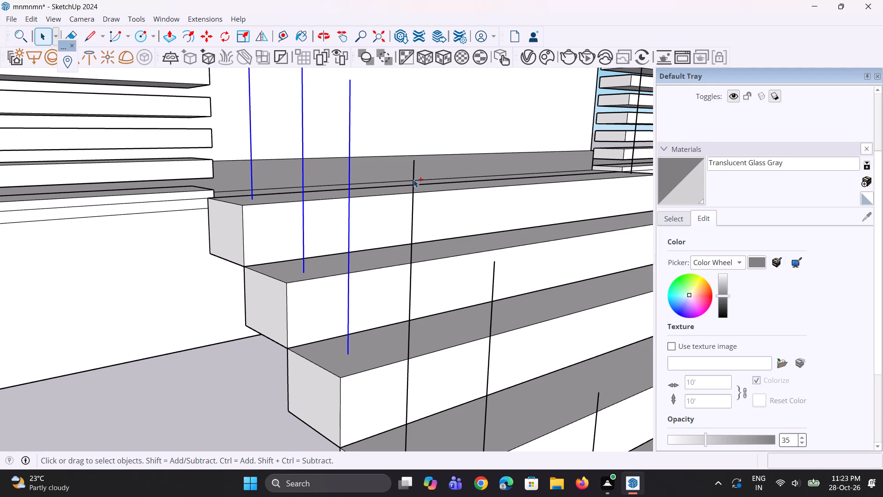
ctrl+click(414, 173)
Add the remaining four vertical lines going down the farther stair's side beside the short louvre panel to the selection.
scroll(393, 168, down, 5)
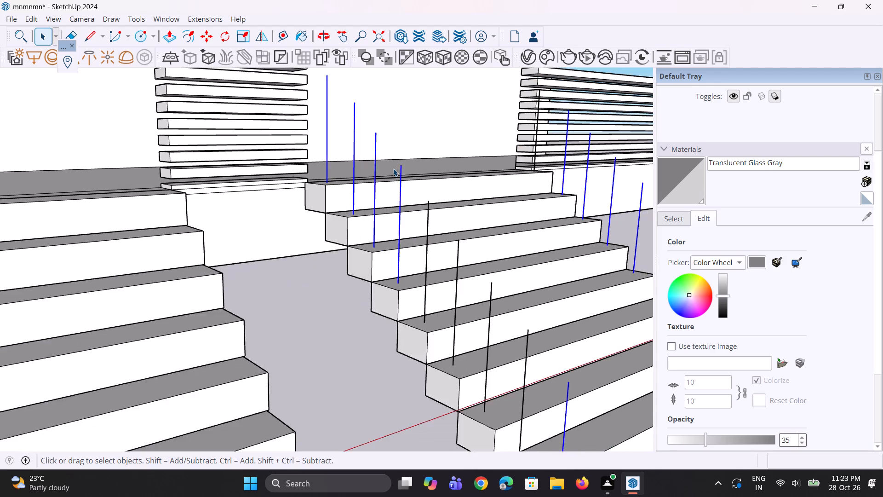
scroll(393, 168, down, 4)
middle_drag(397, 206, 533, 215)
scroll(470, 218, up, 2)
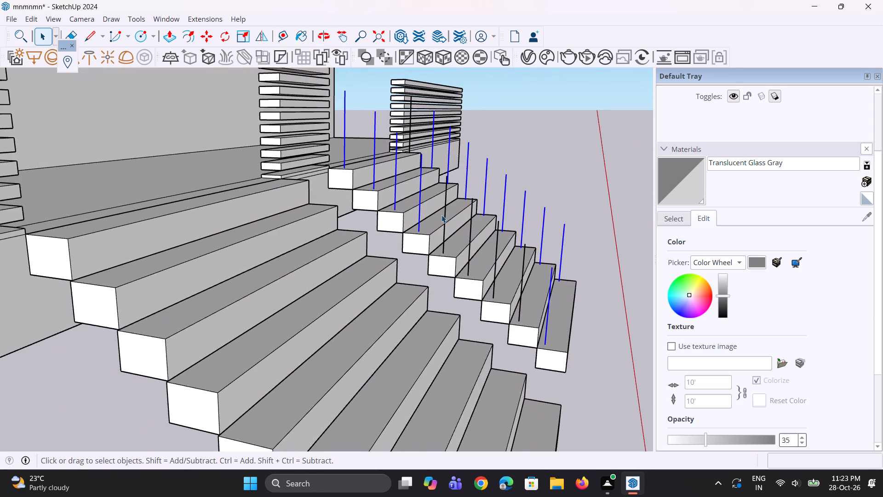
scroll(441, 215, up, 3)
ctrl+click(447, 208)
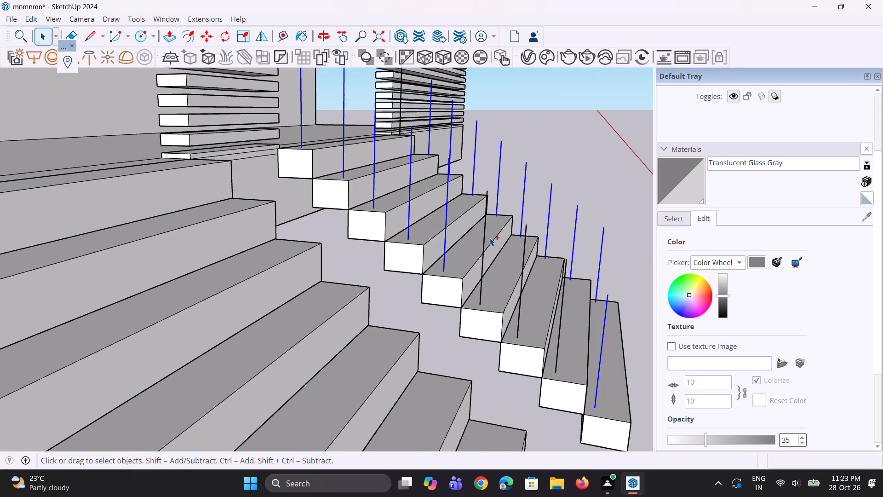
ctrl+click(486, 233)
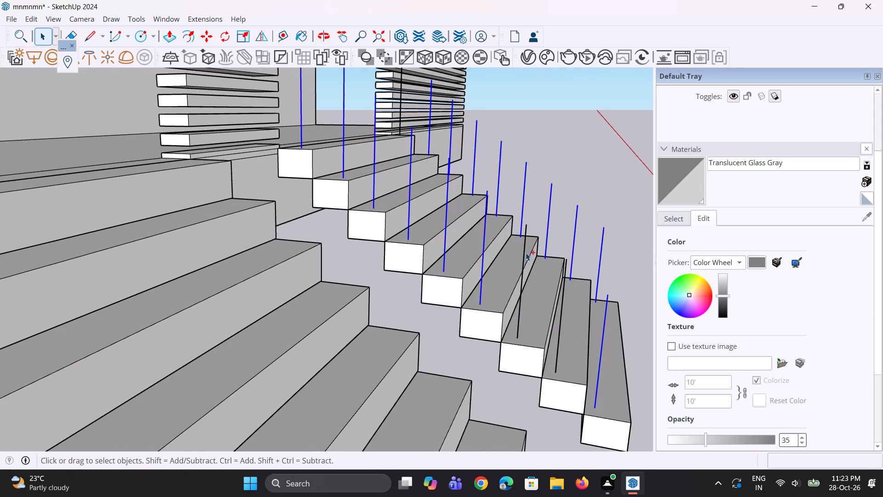
ctrl+scroll(526, 255, up, 2)
ctrl+click(524, 250)
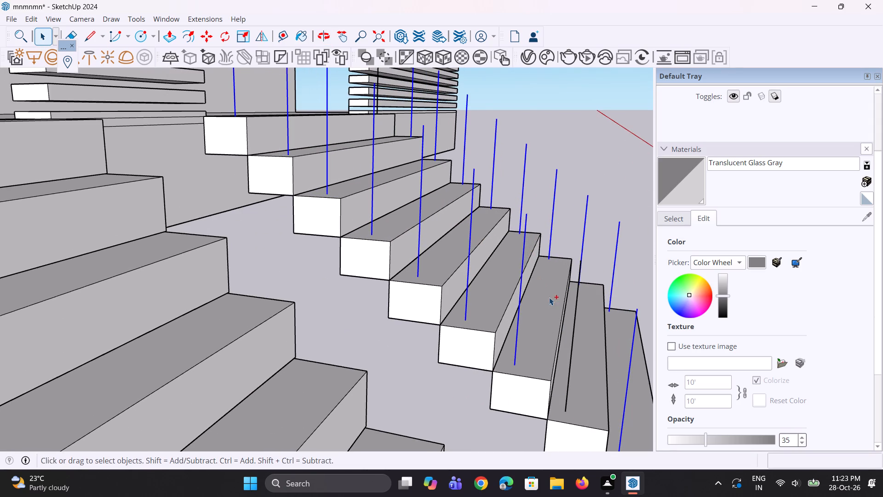
ctrl+scroll(578, 287, up, 1)
ctrl+click(580, 282)
Move the selected vertical lines 2" toward the front edges of the farther stair's treads.
scroll(488, 277, down, 5)
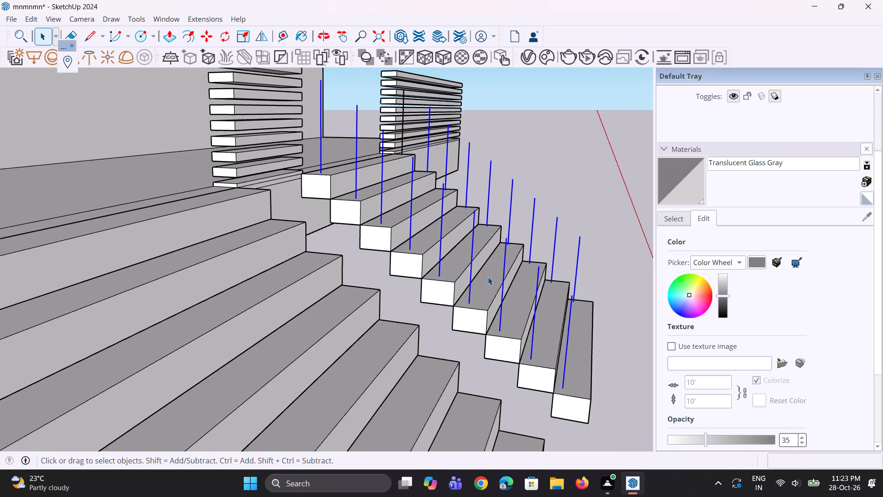
scroll(488, 277, down, 4)
scroll(545, 355, up, 4)
key(m)
scroll(540, 349, up, 3)
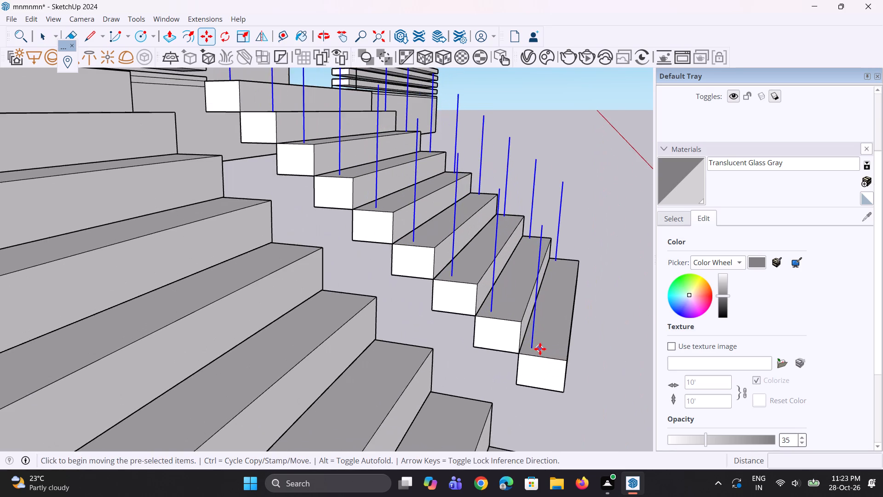
scroll(540, 349, up, 3)
click(532, 348)
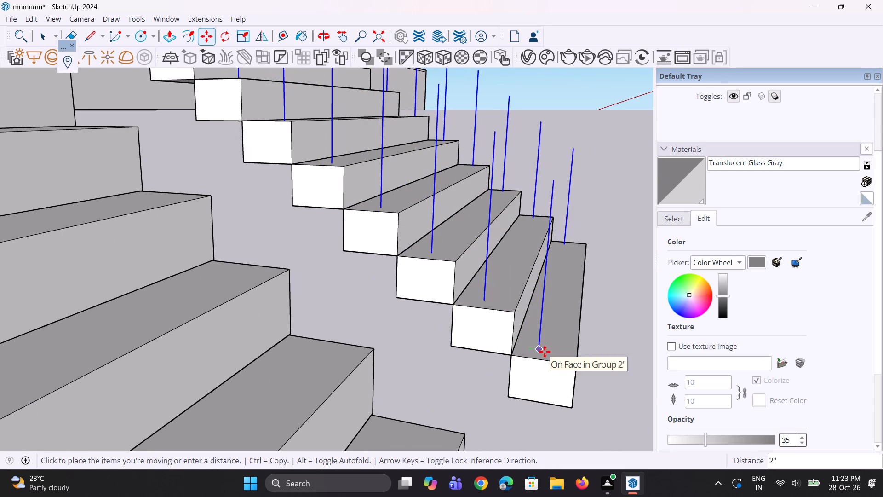
scroll(545, 352, up, 2)
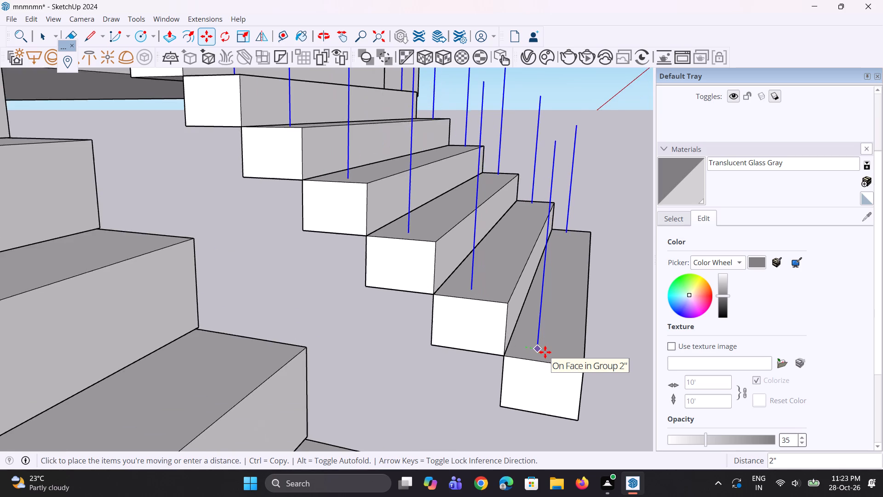
scroll(545, 352, up, 5)
click(545, 352)
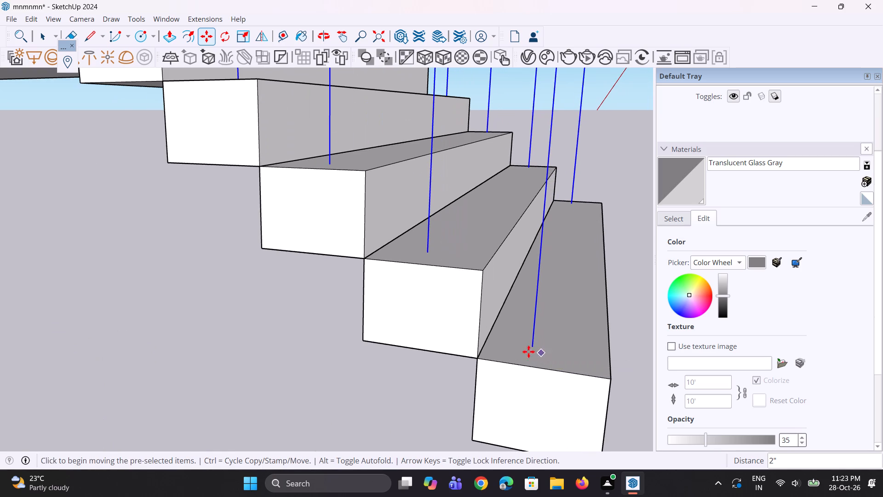
Copy the selected vertical lines 14' 9 7/8" along the red axis onto the nearer entrance stair, and clear the selection.
scroll(499, 347, down, 6)
middle_drag(523, 336, 336, 367)
scroll(341, 336, down, 5)
scroll(302, 376, up, 2)
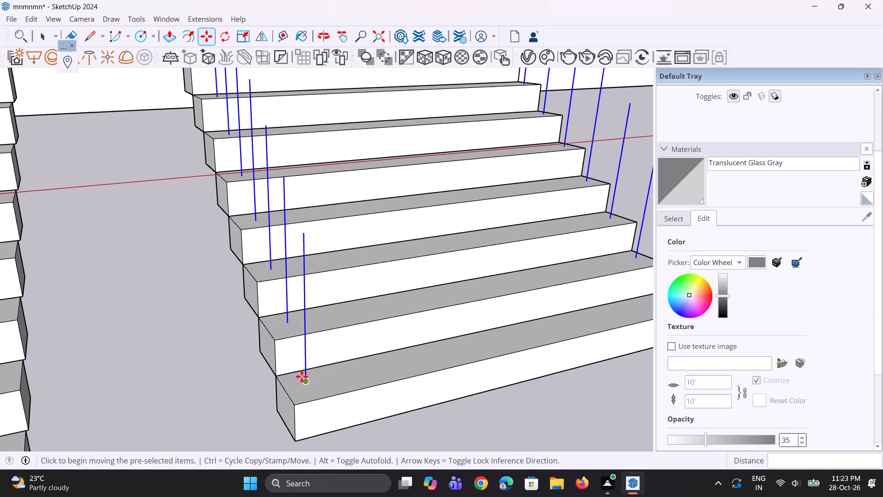
key(m)
click(305, 379)
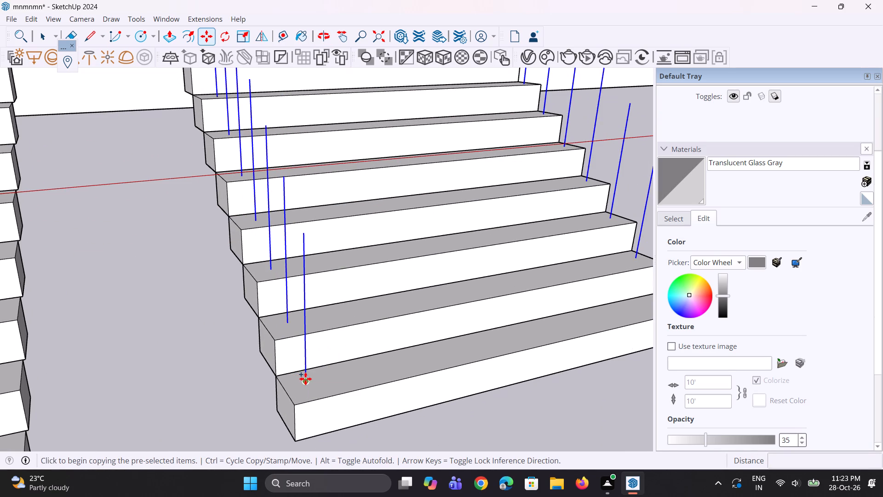
scroll(290, 379, down, 20)
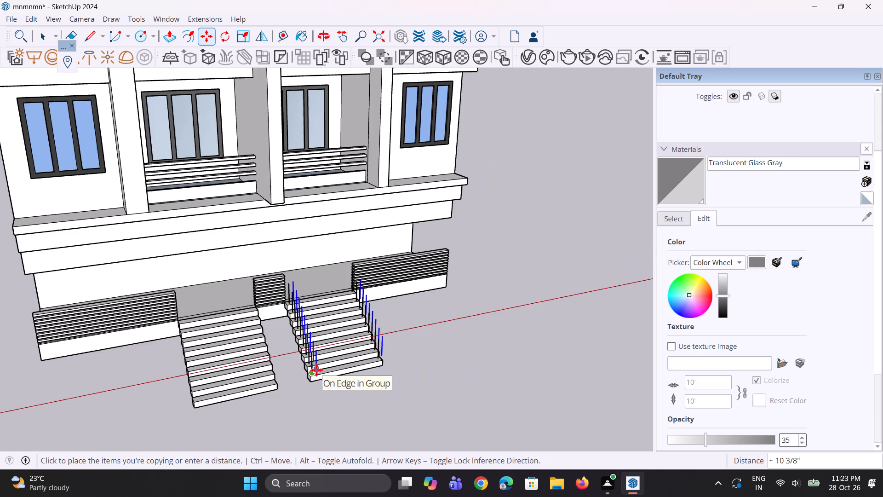
scroll(216, 394, up, 4)
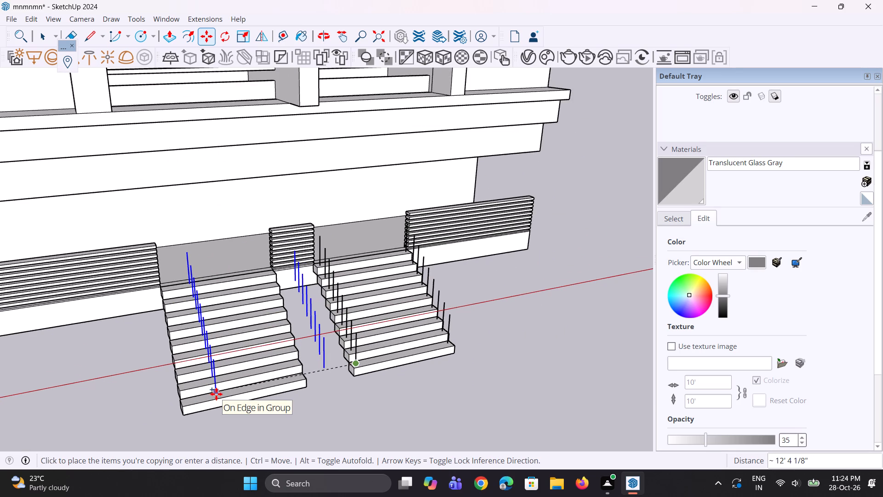
scroll(217, 393, down, 4)
scroll(201, 402, up, 5)
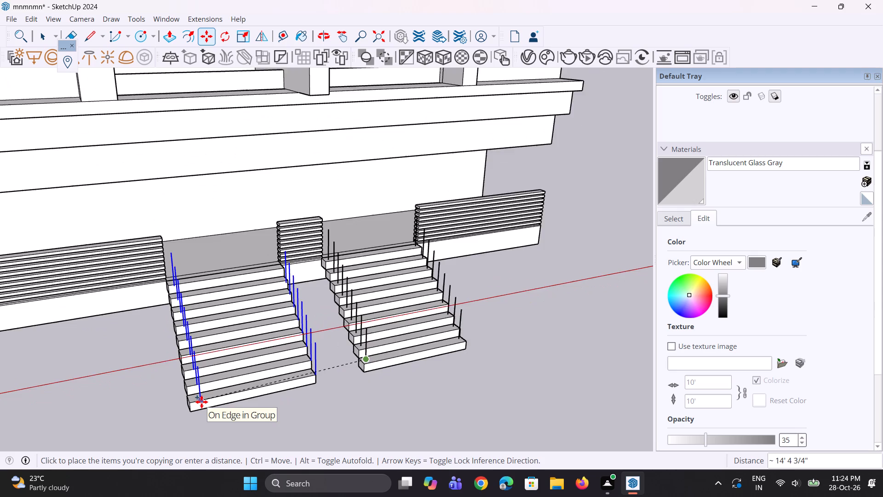
scroll(201, 402, up, 7)
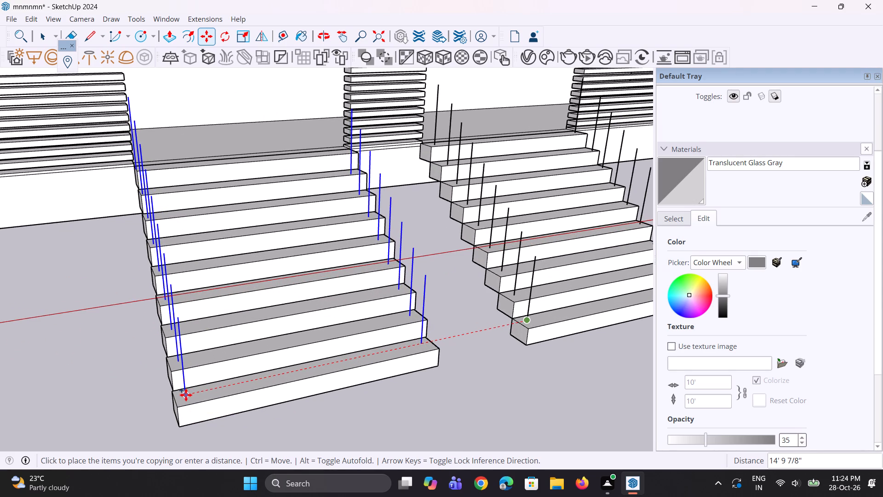
click(186, 395)
key(space)
key(space)
key(space)
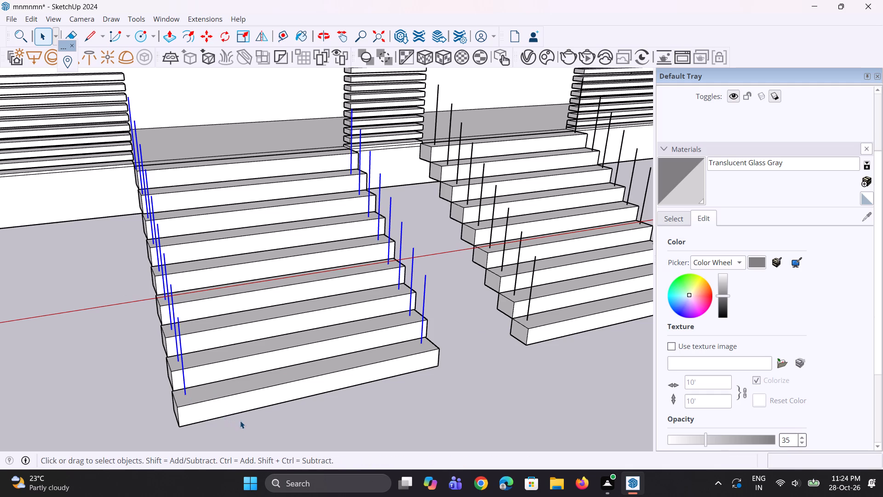
click(240, 421)
Draw 1" radius circles around the bases of the two lowest vertical lines on the nearer stair's side away from the short louvre panel.
scroll(178, 380, up, 13)
key(c)
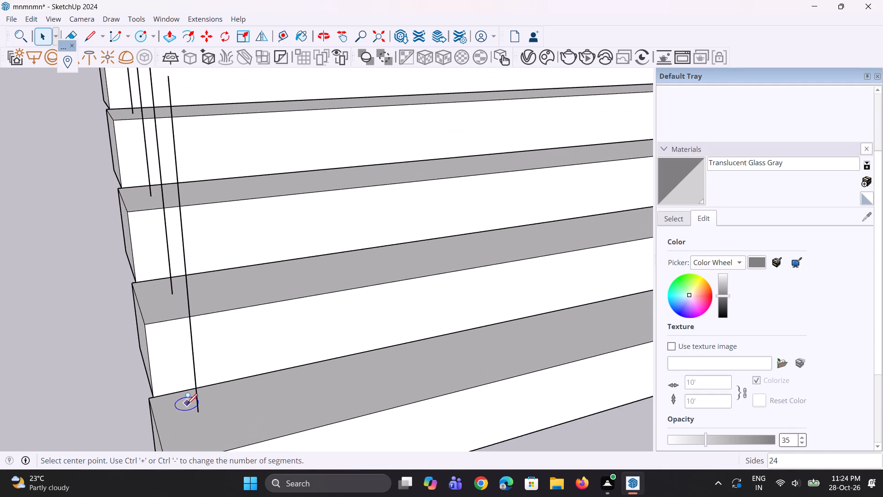
scroll(187, 404, up, 2)
click(203, 410)
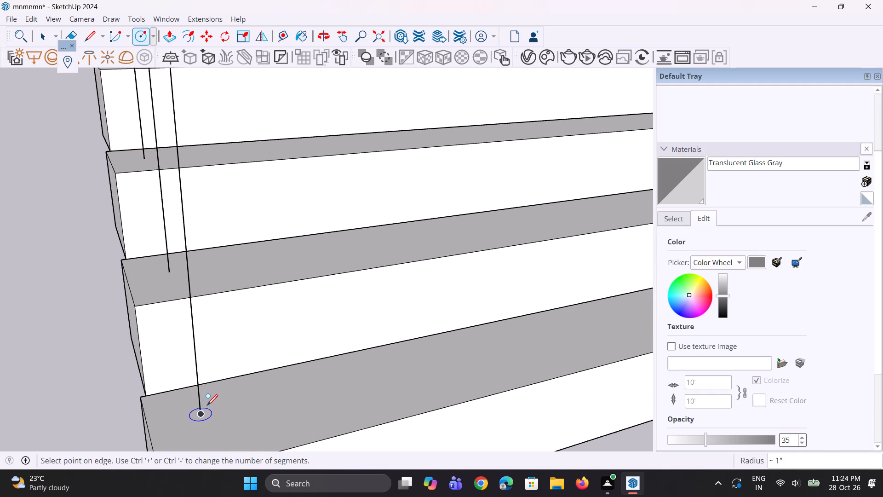
click(207, 405)
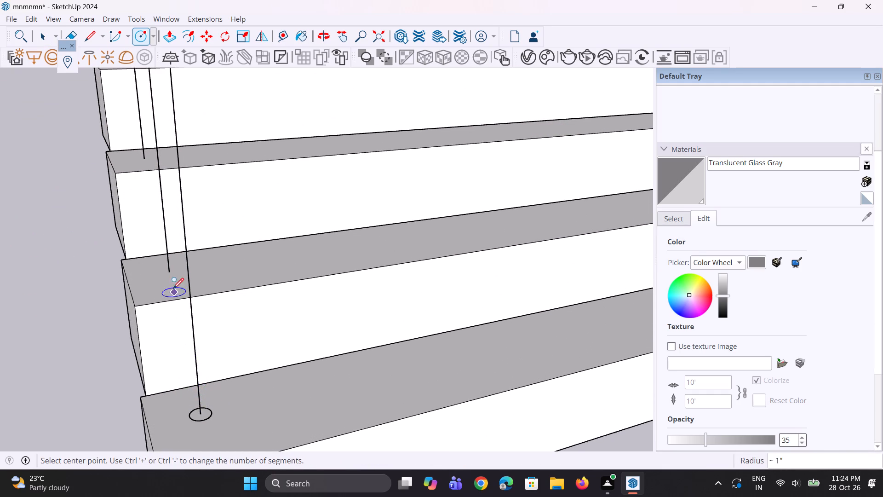
scroll(173, 283, up, 1)
click(168, 271)
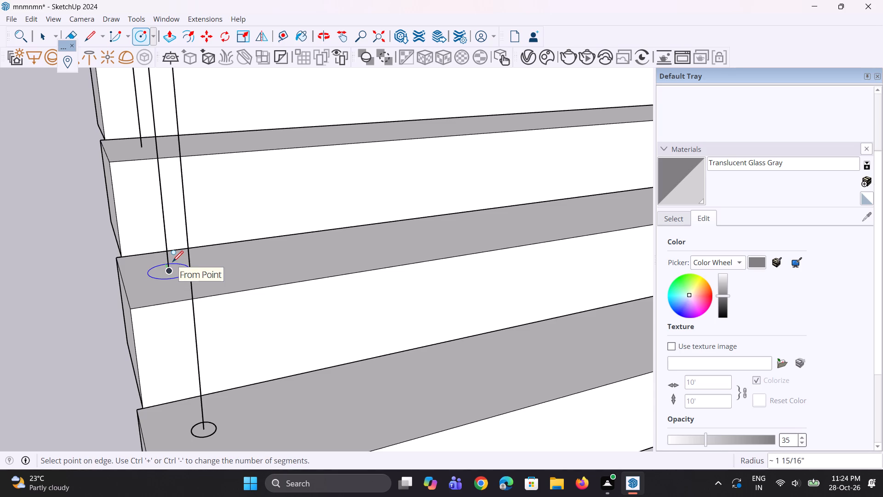
text(1")
key(Return)
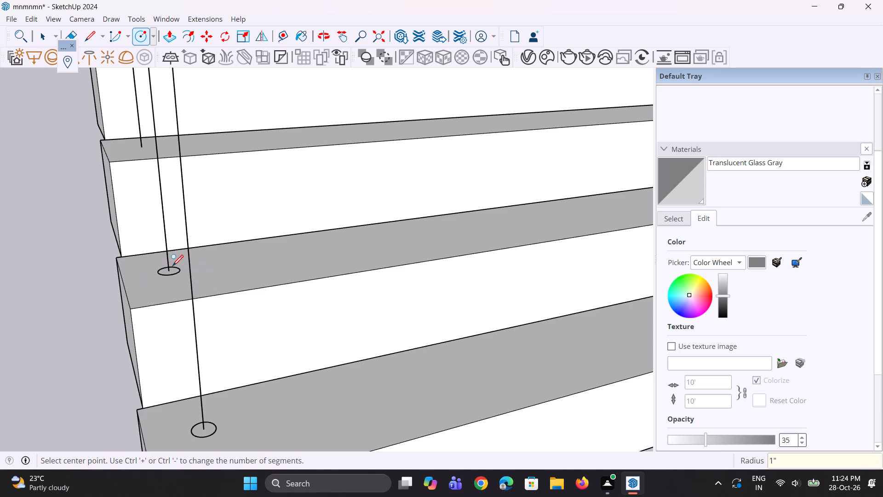
Draw 1" radius circles around the bases of the third and fourth vertical lines going up the same side of the nearer stair.
scroll(175, 291, down, 4)
middle_drag(184, 278, 305, 366)
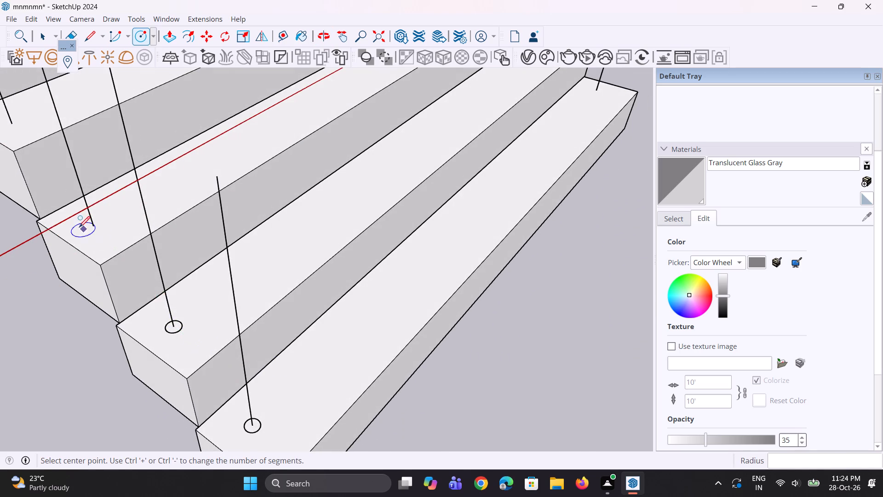
scroll(79, 226, up, 2)
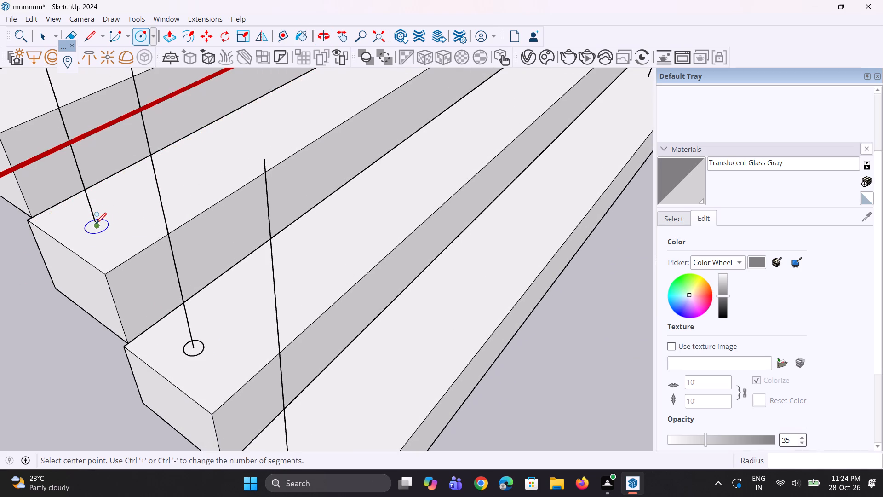
double_click(96, 223)
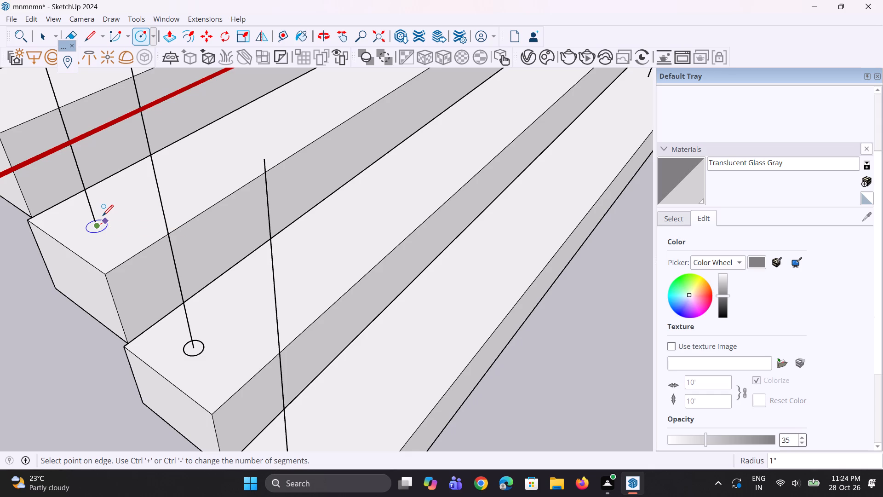
click(103, 215)
scroll(155, 316, down, 9)
scroll(95, 201, up, 6)
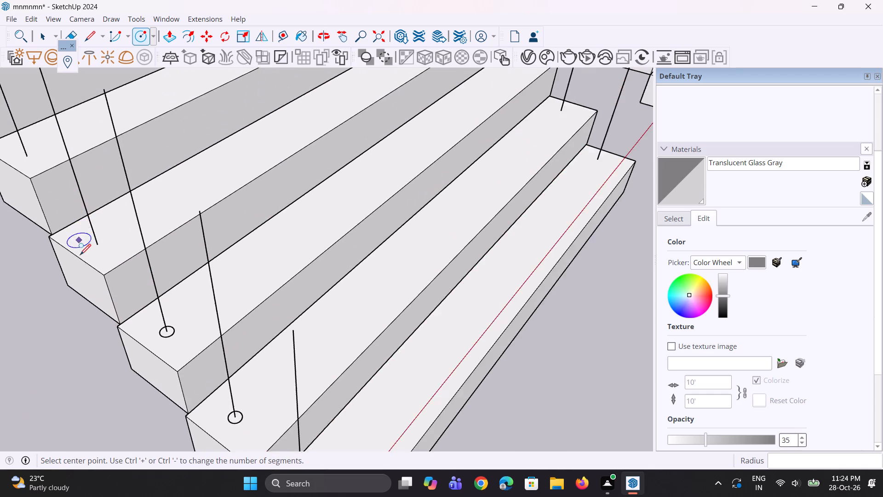
scroll(80, 254, up, 5)
click(105, 237)
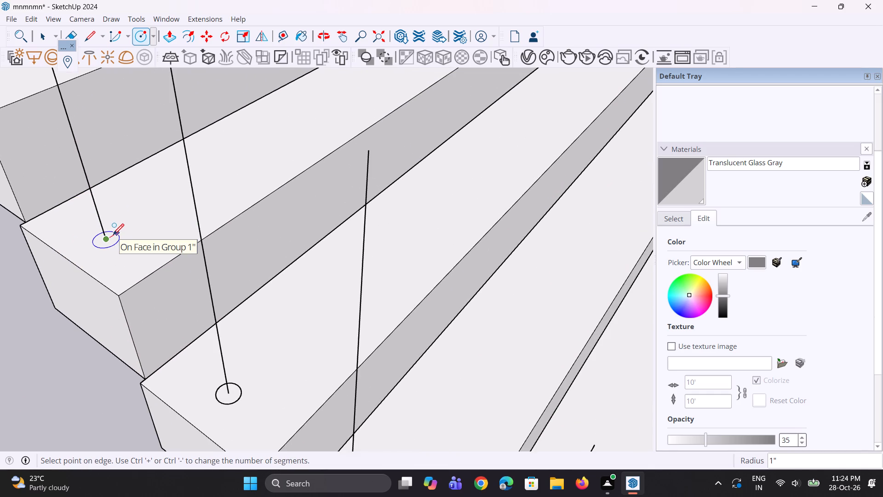
click(113, 234)
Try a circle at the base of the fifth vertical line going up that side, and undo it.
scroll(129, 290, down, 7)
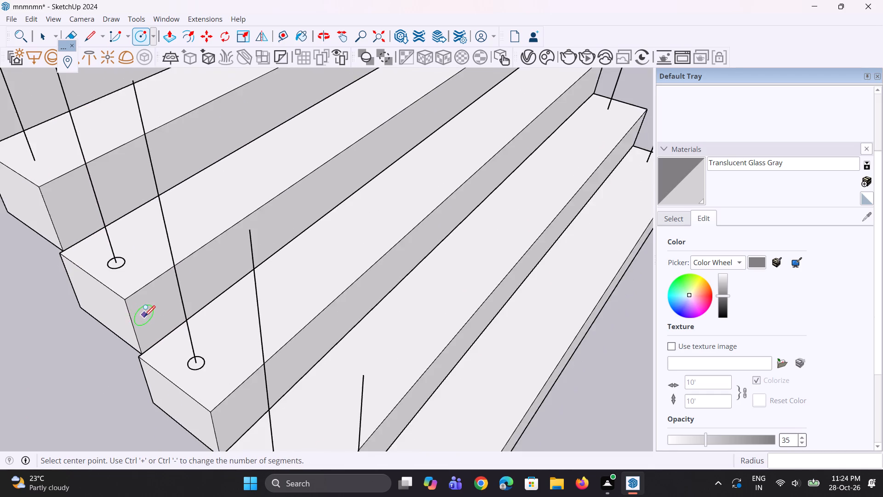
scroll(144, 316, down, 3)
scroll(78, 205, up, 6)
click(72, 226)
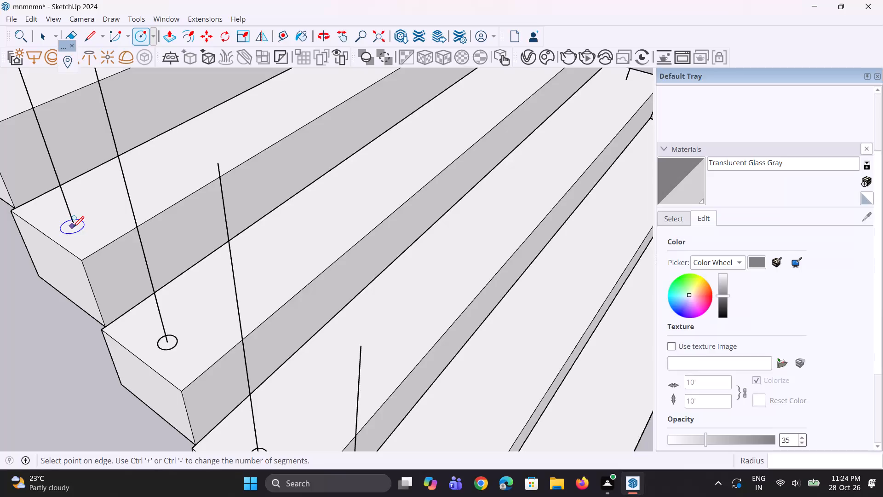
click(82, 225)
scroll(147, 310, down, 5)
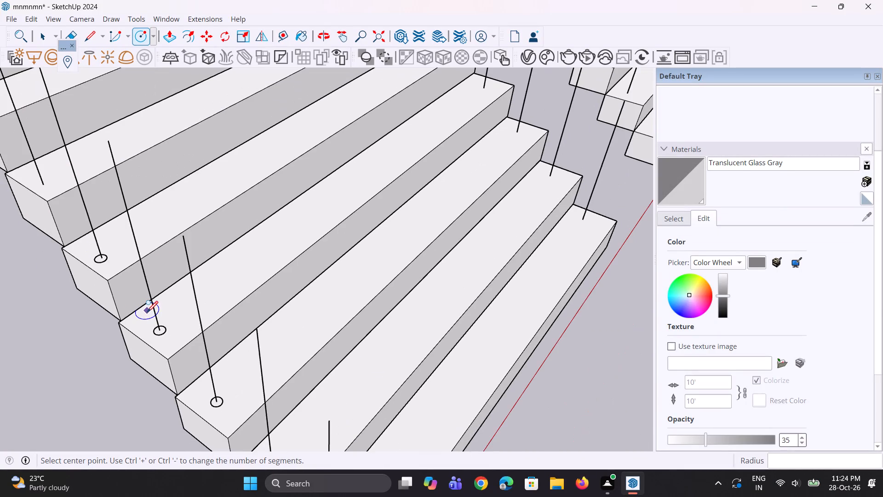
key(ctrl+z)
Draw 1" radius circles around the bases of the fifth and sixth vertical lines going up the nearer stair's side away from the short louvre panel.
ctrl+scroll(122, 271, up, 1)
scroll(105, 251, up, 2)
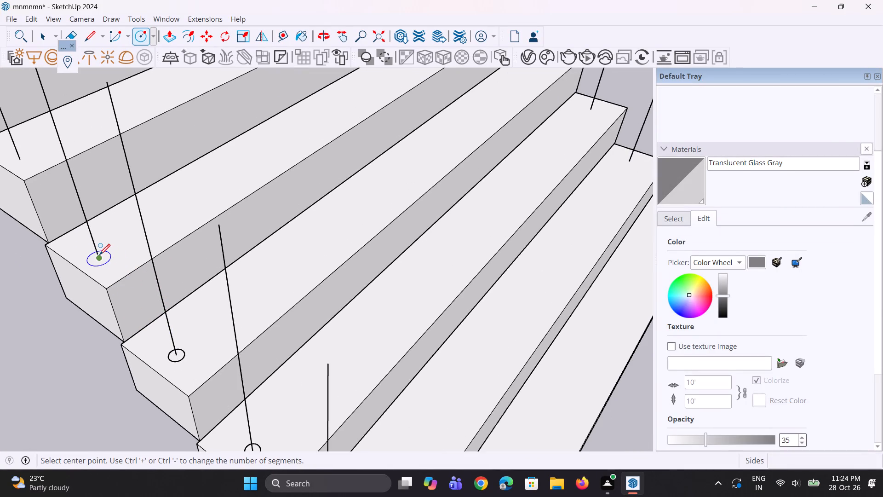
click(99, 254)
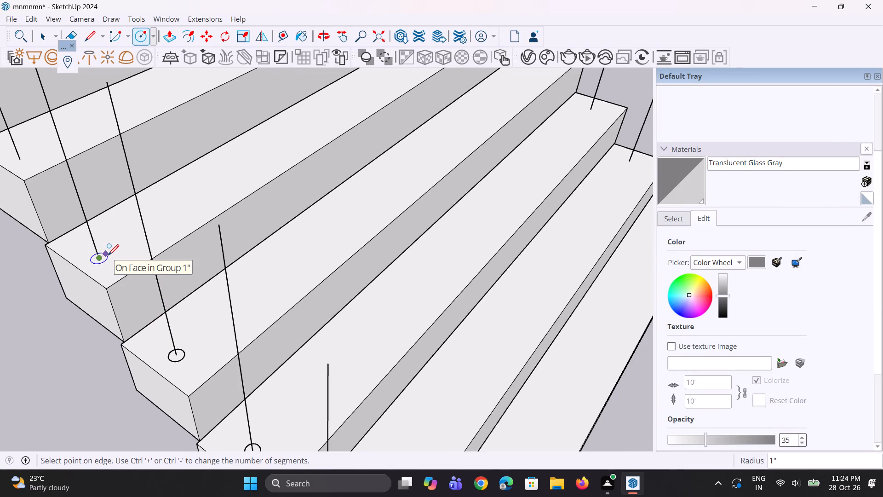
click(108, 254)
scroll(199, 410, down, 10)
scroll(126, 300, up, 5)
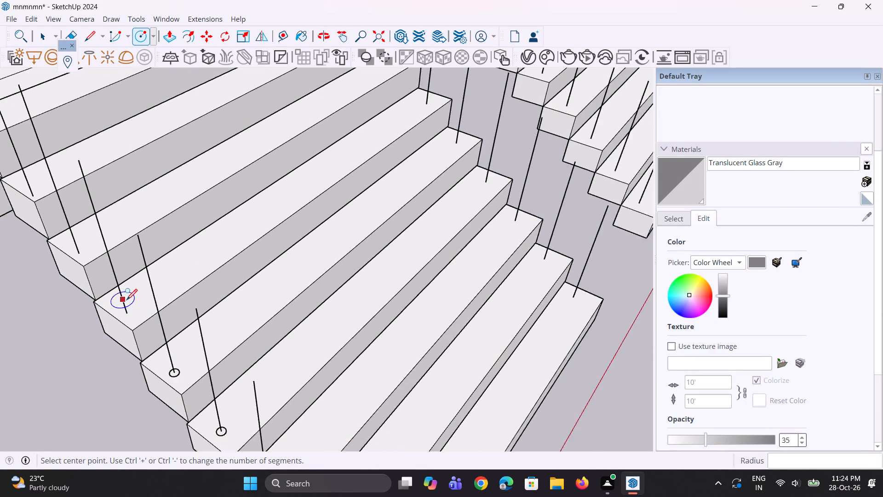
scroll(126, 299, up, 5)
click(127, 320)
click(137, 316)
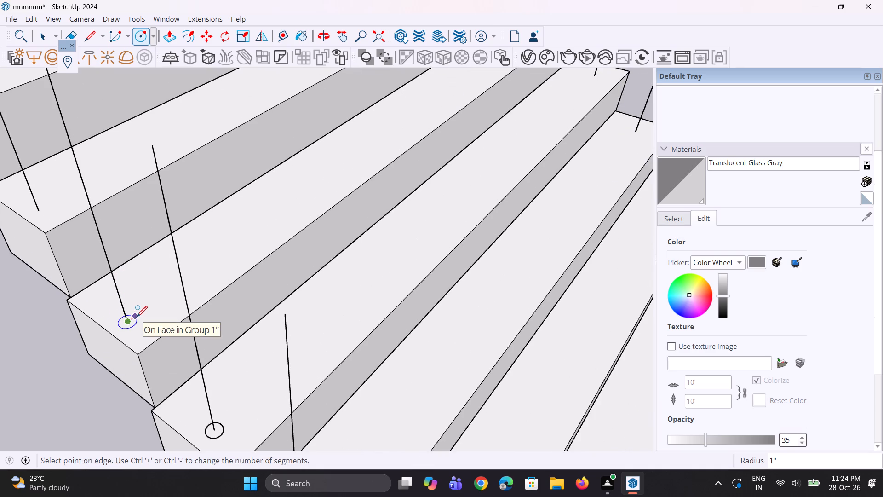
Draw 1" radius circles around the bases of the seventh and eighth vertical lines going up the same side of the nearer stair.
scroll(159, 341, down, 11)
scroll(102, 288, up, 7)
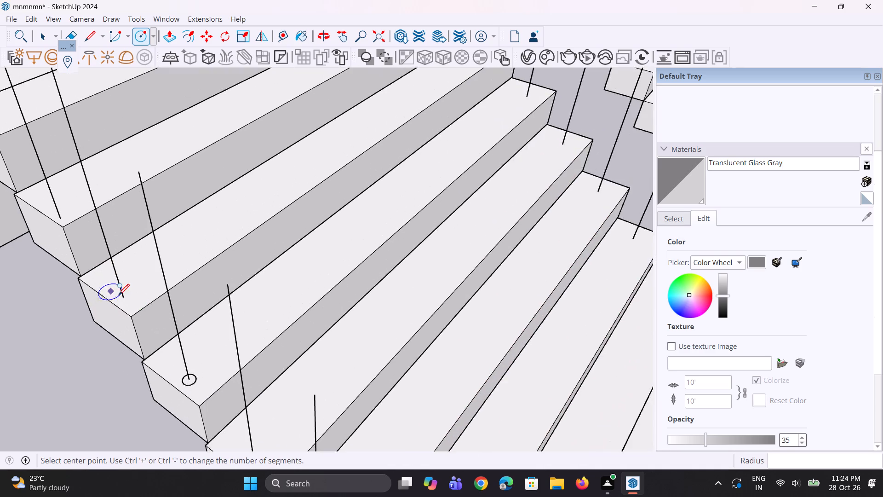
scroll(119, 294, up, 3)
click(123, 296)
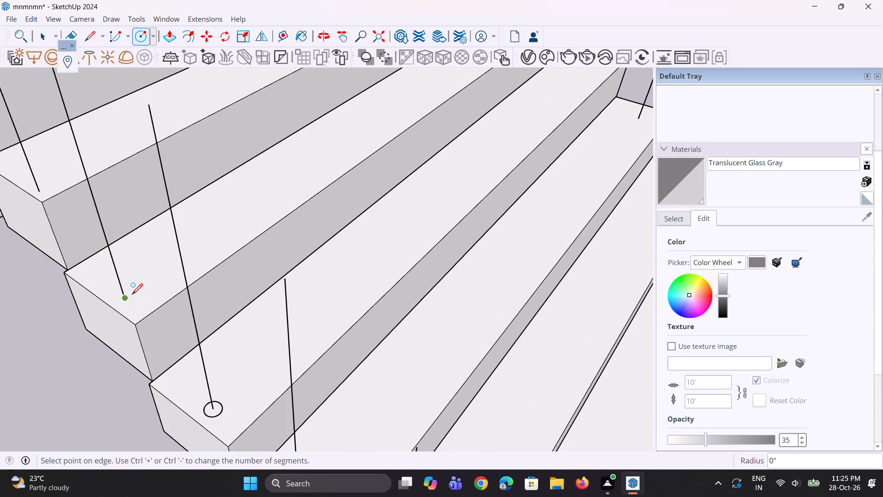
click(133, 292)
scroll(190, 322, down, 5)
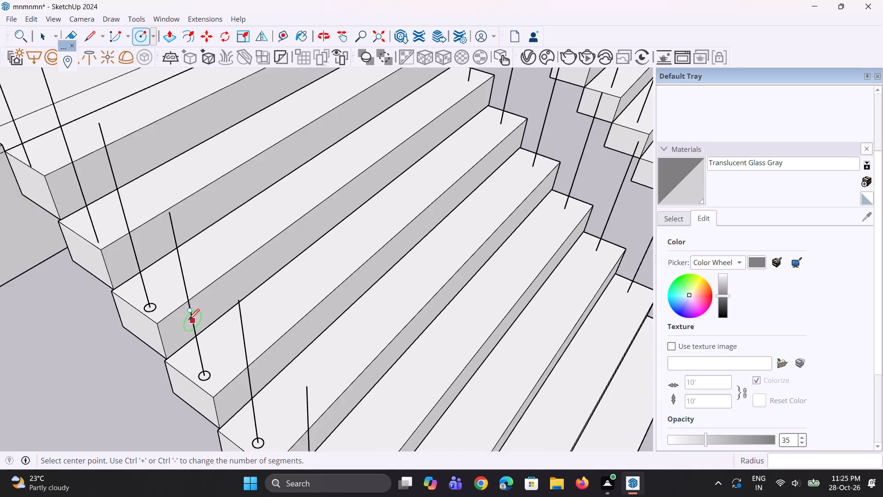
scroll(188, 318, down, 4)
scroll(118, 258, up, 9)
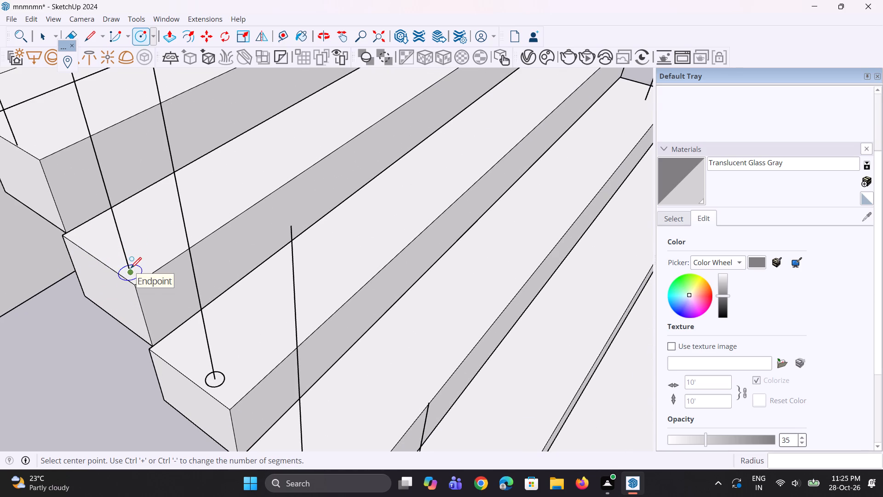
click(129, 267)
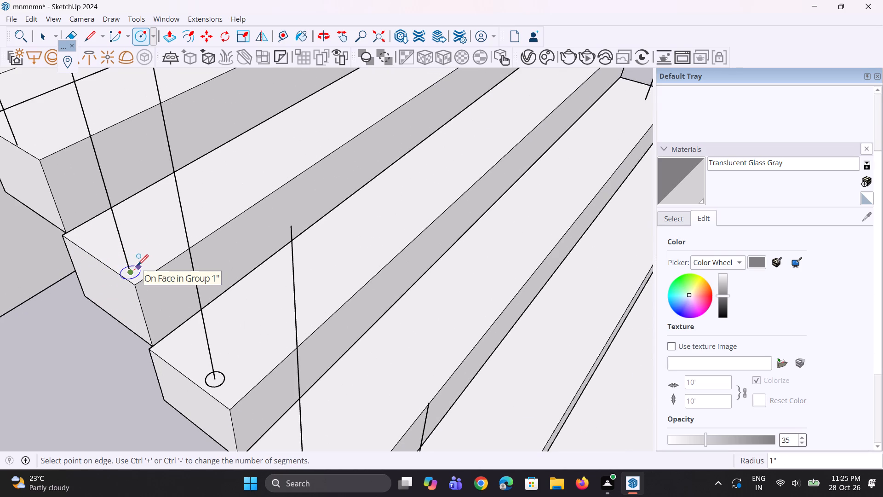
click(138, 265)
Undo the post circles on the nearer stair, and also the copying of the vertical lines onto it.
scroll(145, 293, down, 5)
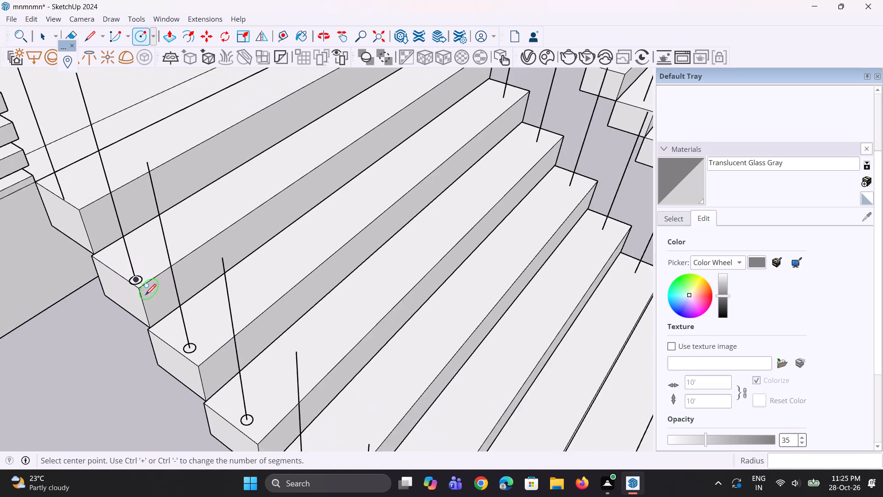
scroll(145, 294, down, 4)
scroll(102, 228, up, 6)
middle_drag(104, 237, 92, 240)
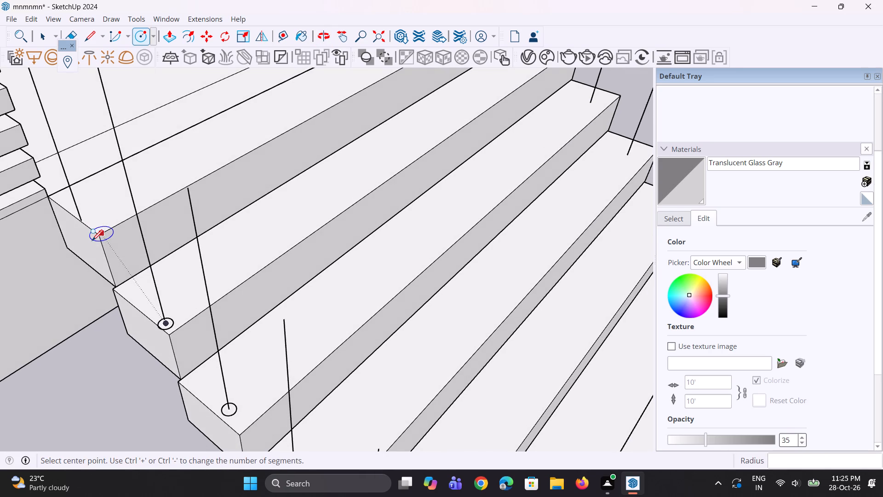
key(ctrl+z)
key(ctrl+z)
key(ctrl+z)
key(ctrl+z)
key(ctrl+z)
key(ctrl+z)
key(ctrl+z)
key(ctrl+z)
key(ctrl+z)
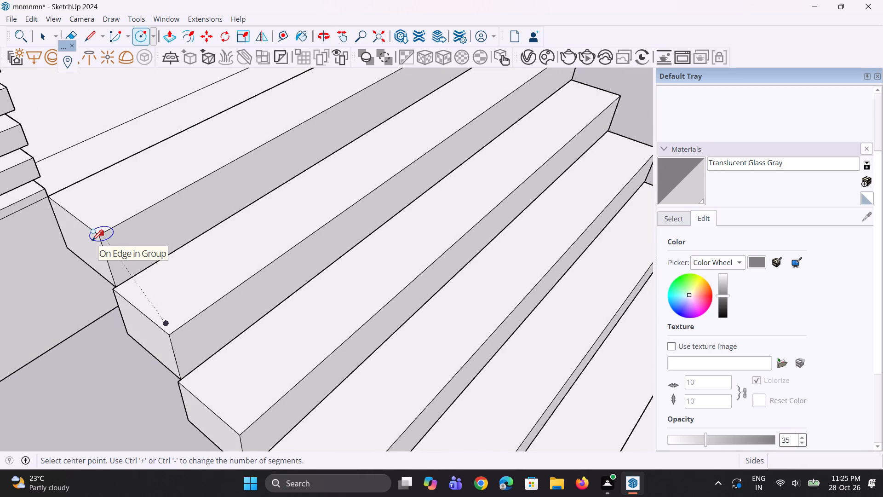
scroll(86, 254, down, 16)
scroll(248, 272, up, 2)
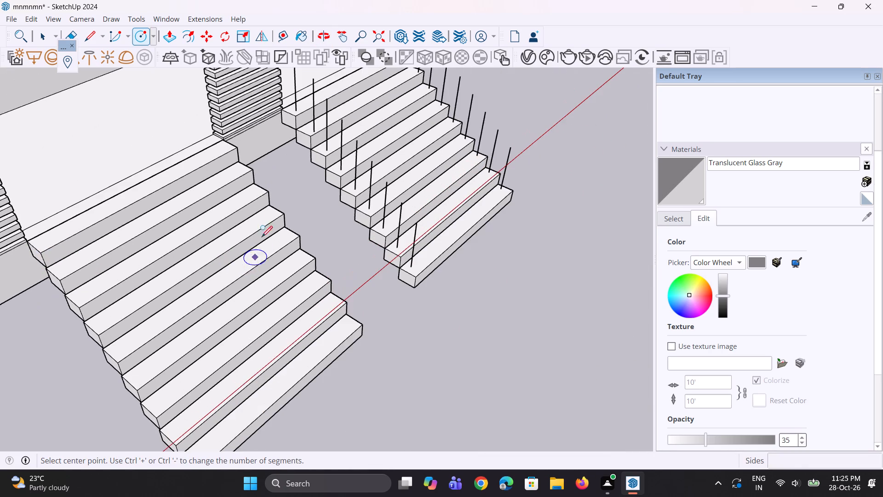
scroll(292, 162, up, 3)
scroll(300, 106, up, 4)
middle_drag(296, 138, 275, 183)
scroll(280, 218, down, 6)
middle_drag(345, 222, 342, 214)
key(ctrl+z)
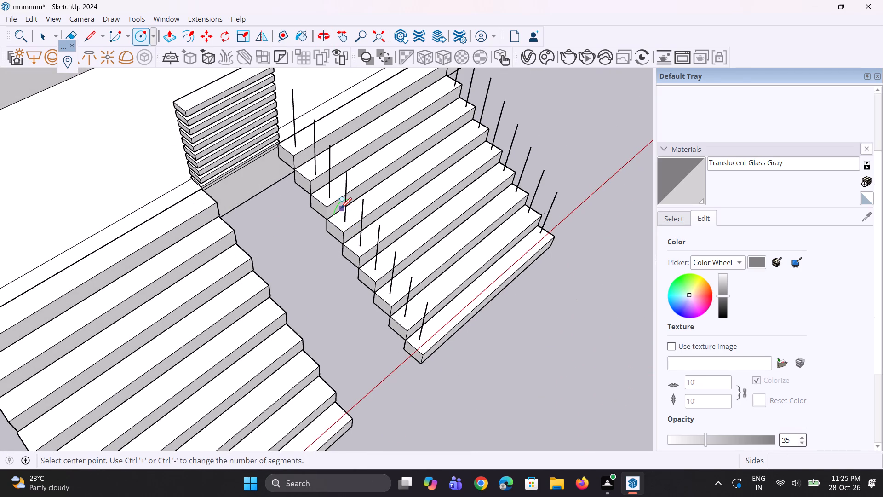
Select the six uppermost vertical lines on the farther stair's side next to the short louvre panel.
scroll(319, 159, up, 3)
key(space)
key(space)
scroll(290, 130, up, 1)
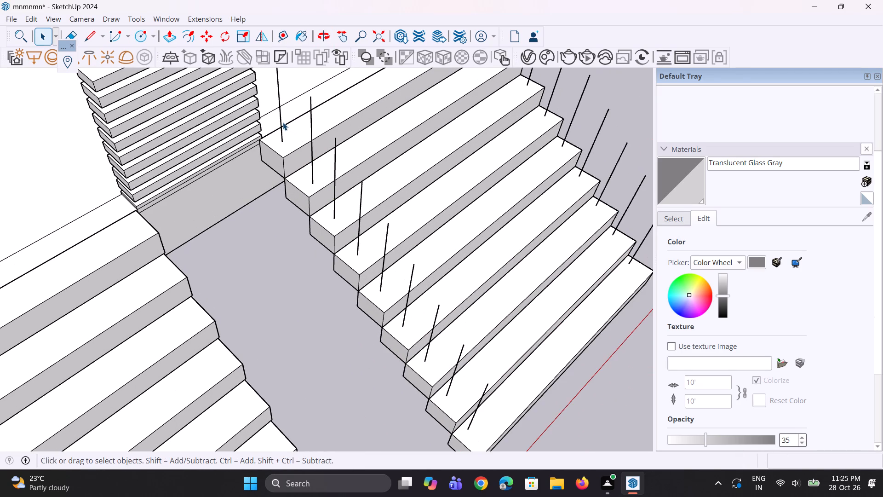
click(282, 120)
scroll(294, 126, up, 2)
ctrl+click(315, 135)
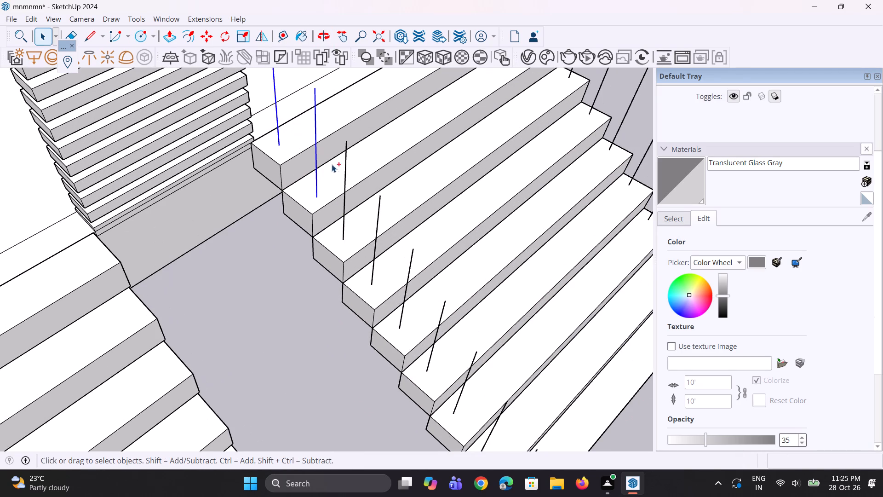
ctrl+click(345, 175)
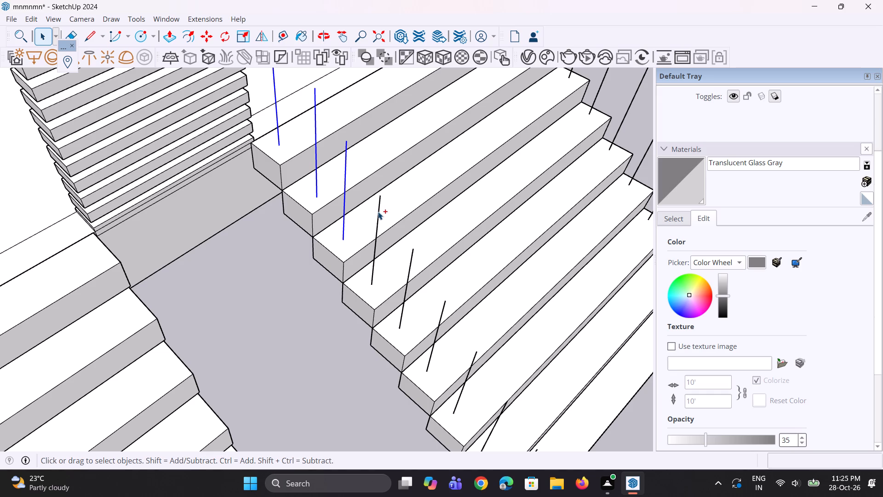
ctrl+click(378, 212)
scroll(363, 204, down, 1)
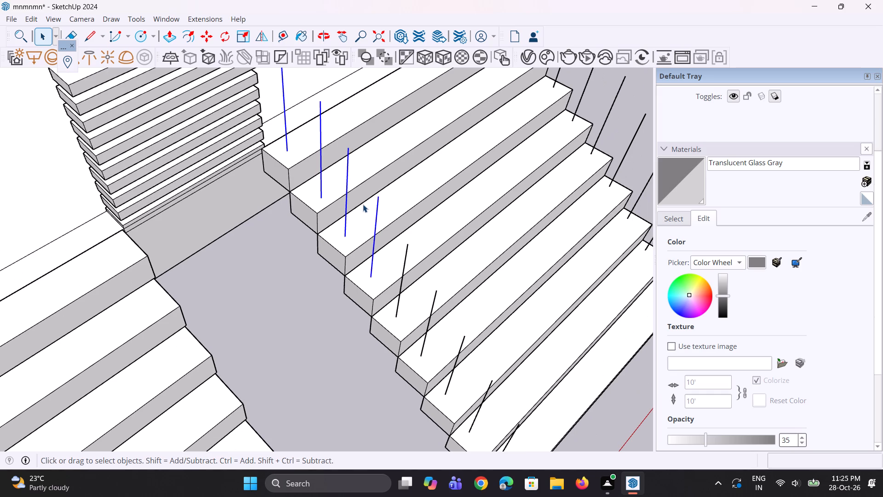
scroll(367, 235, up, 1)
scroll(397, 264, up, 3)
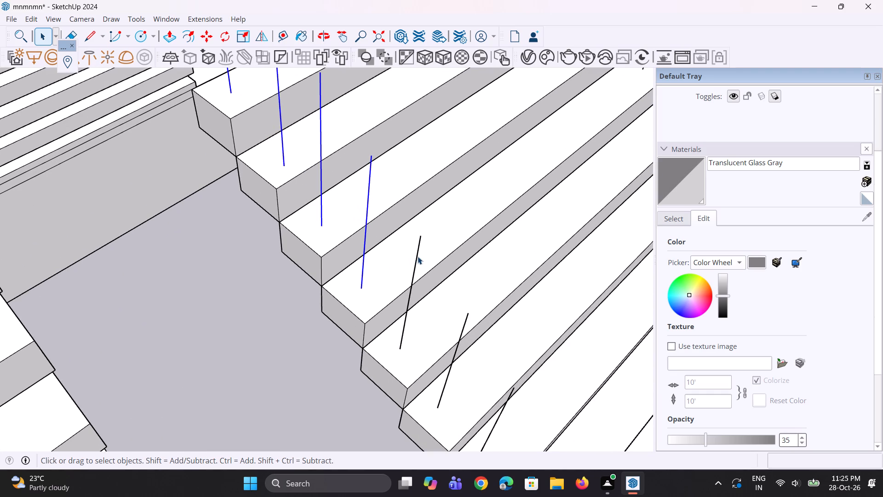
ctrl+click(418, 256)
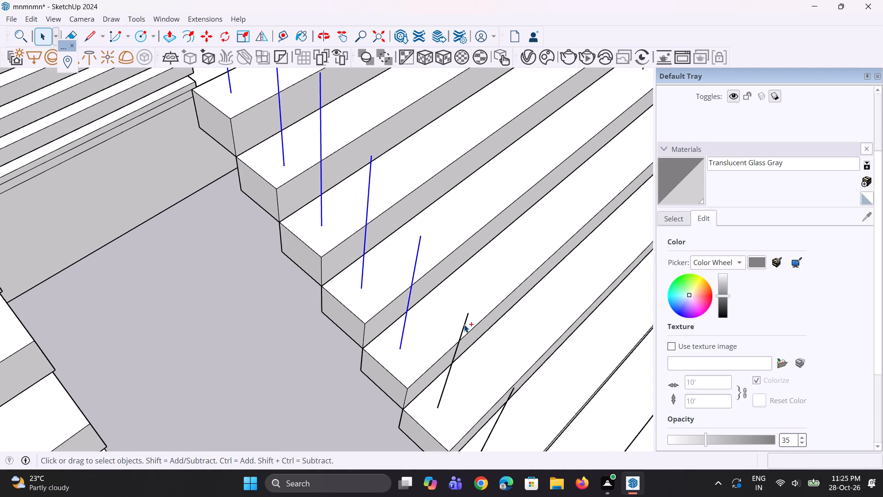
ctrl+click(464, 324)
Add the three lowest vertical lines on that same side of the farther stair to the selection.
scroll(343, 220, down, 4)
scroll(430, 364, up, 5)
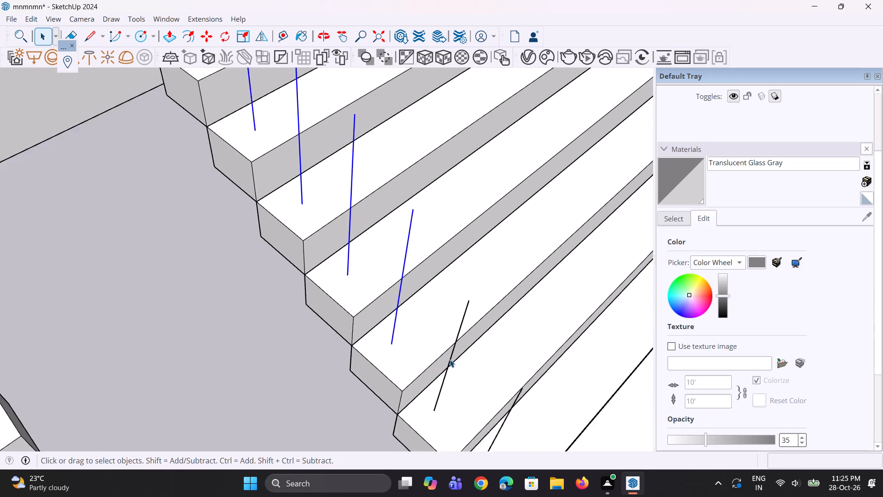
scroll(450, 359, up, 2)
ctrl+click(461, 320)
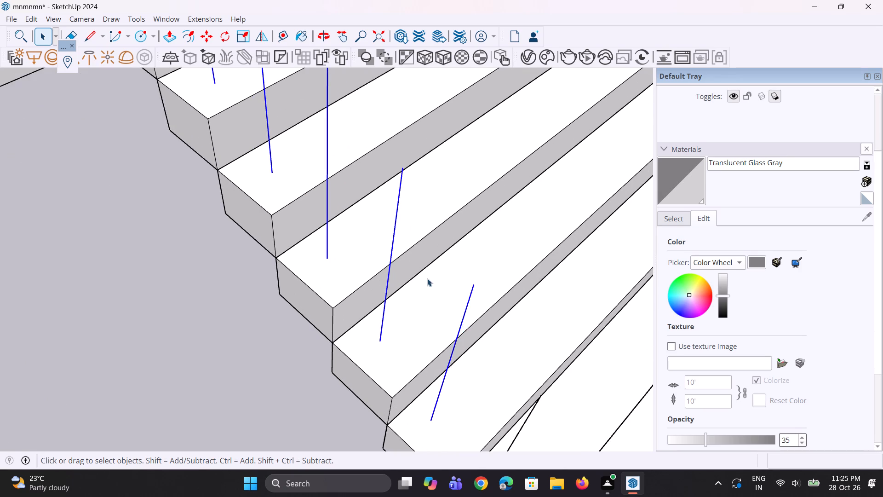
scroll(396, 248, down, 8)
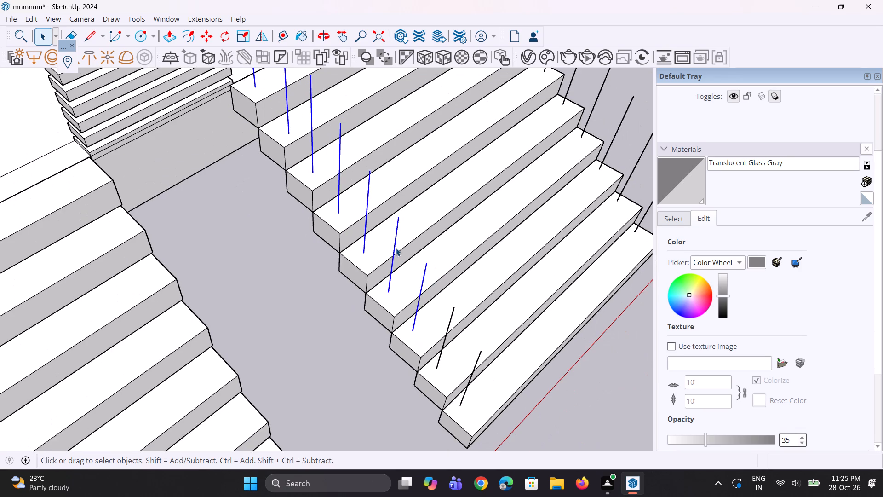
scroll(424, 320, up, 1)
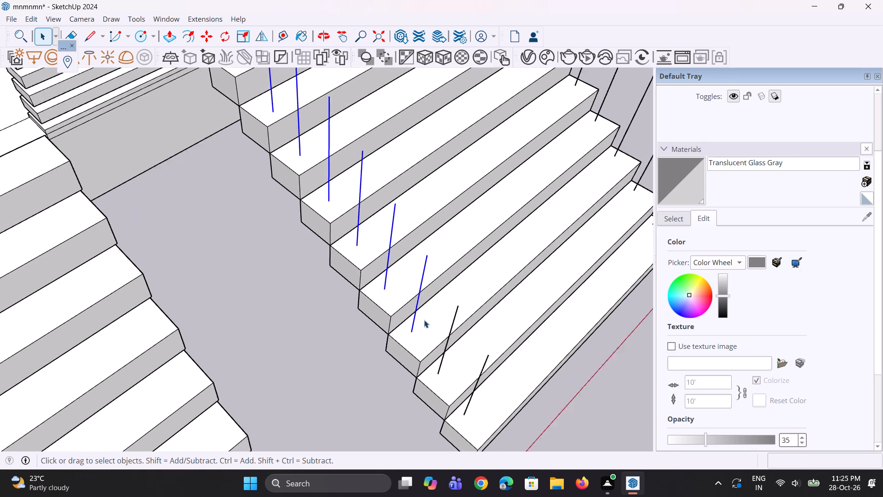
scroll(424, 320, up, 3)
scroll(464, 323, up, 2)
ctrl+click(464, 311)
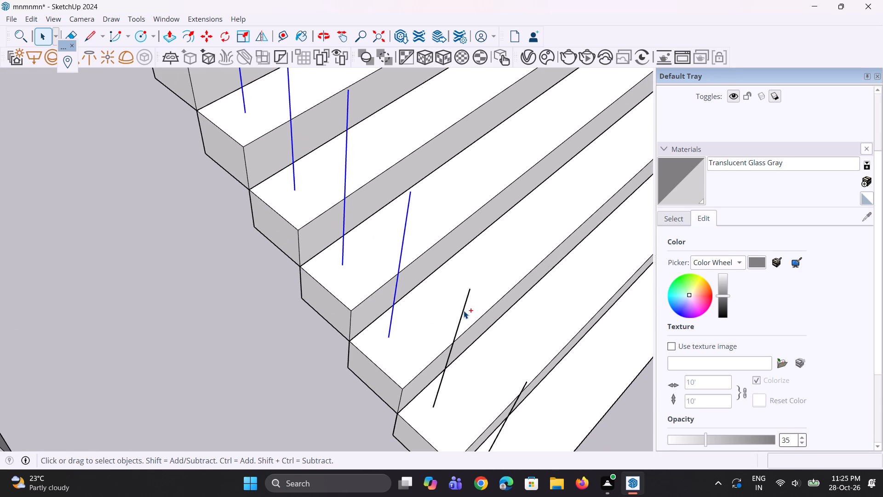
ctrl+click(525, 386)
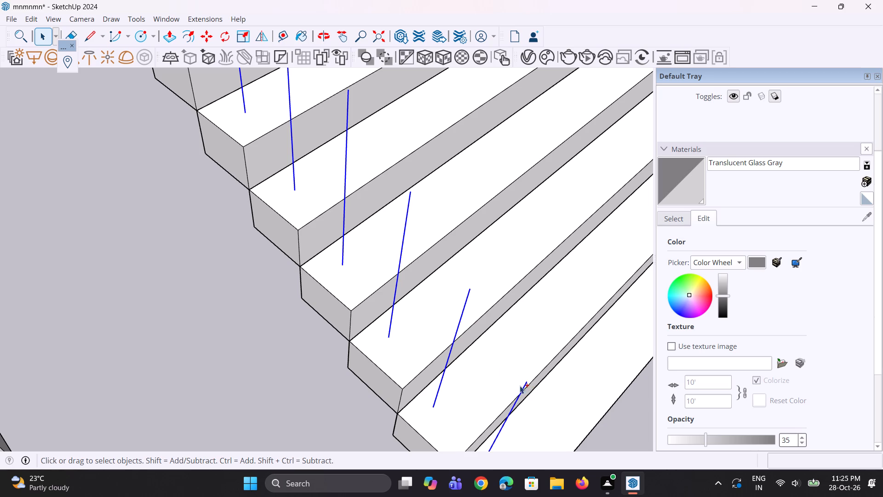
Add the five lowest vertical lines on the farther stair's opposite side to the selection, working upward from the bottom tread.
scroll(430, 373, down, 11)
middle_drag(539, 309, 463, 308)
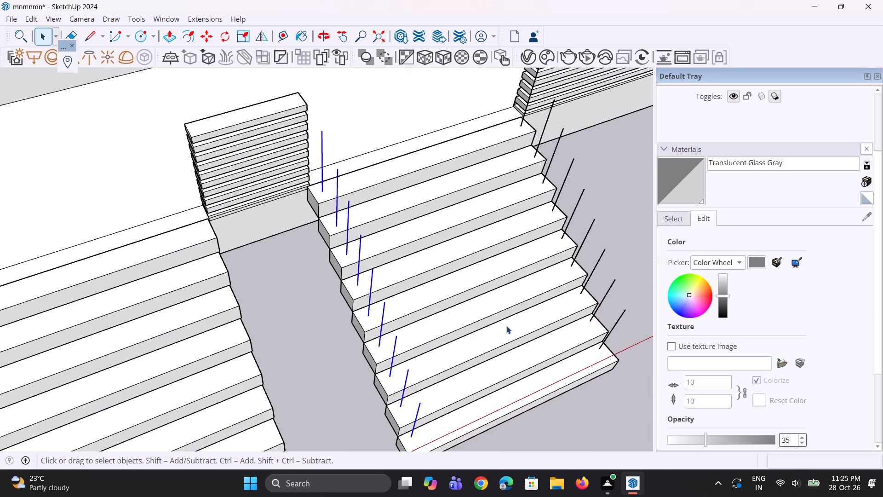
scroll(548, 339, up, 3)
scroll(646, 329, up, 1)
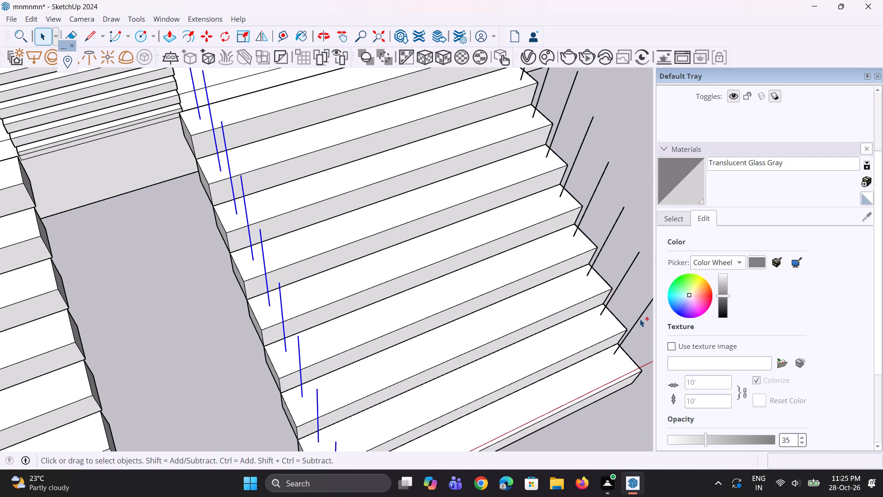
ctrl+click(640, 317)
ctrl+click(619, 286)
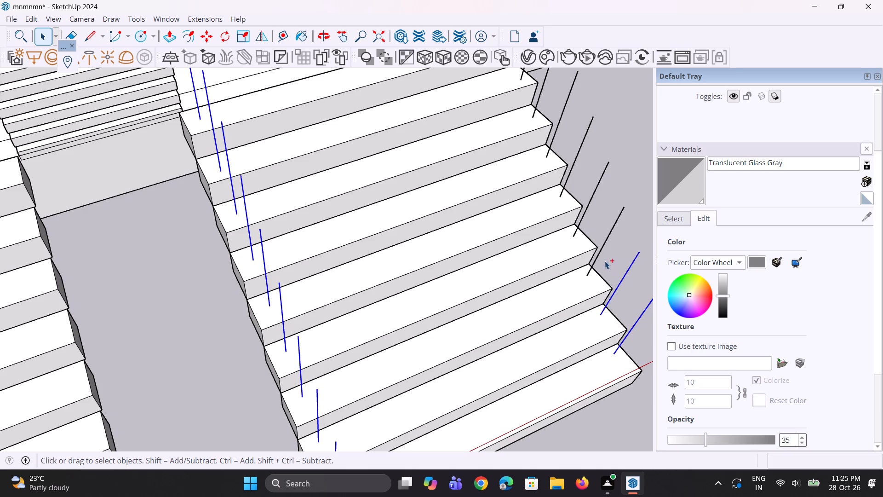
ctrl+click(600, 252)
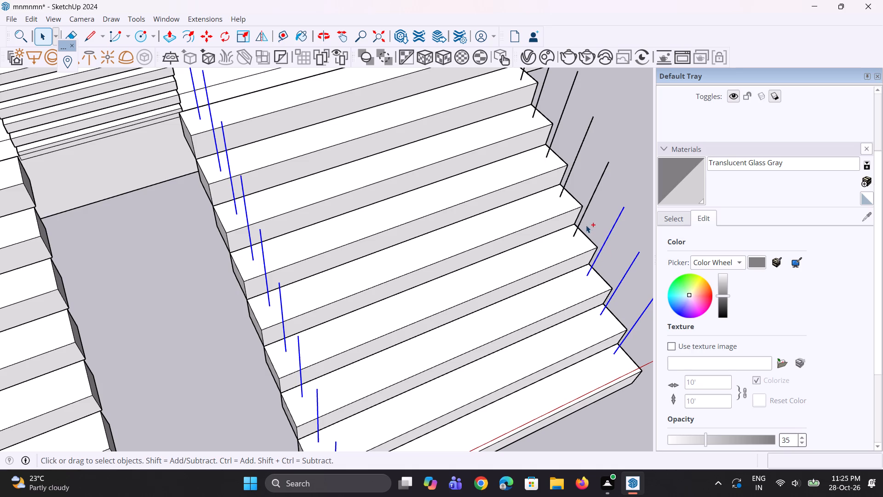
ctrl+click(584, 217)
scroll(579, 254, down, 3)
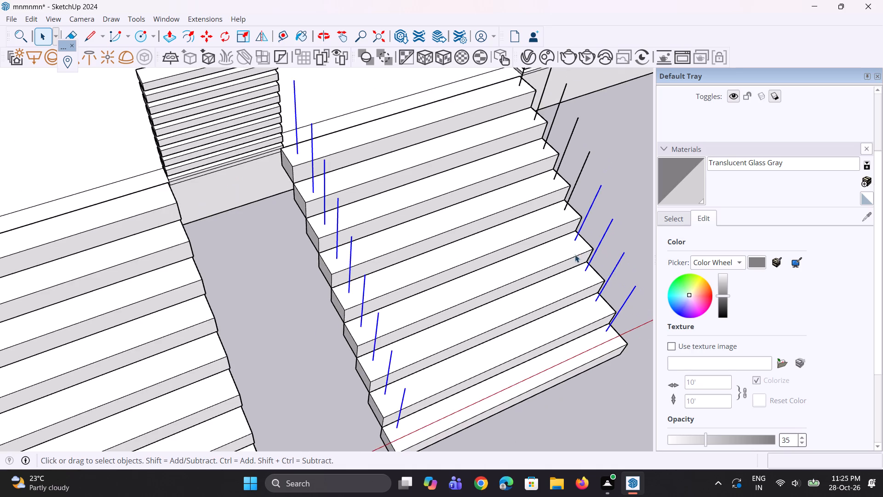
scroll(582, 178, up, 5)
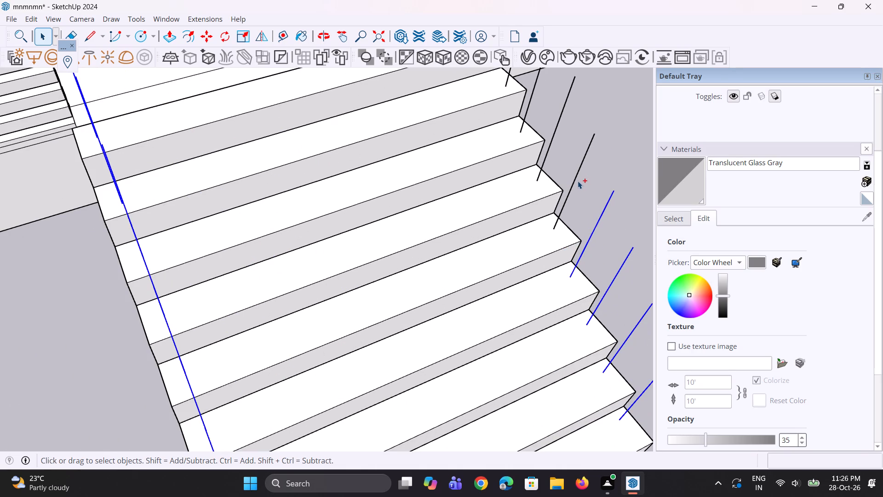
ctrl+click(574, 184)
scroll(517, 251, down, 1)
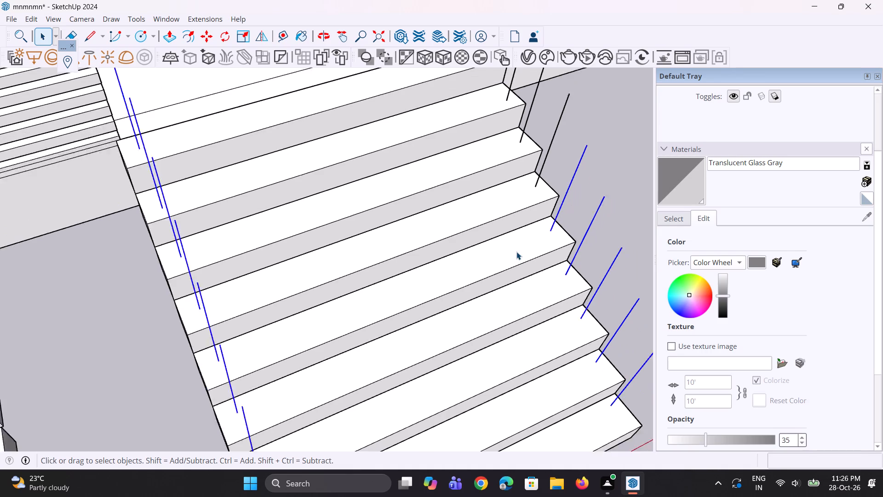
scroll(516, 252, down, 2)
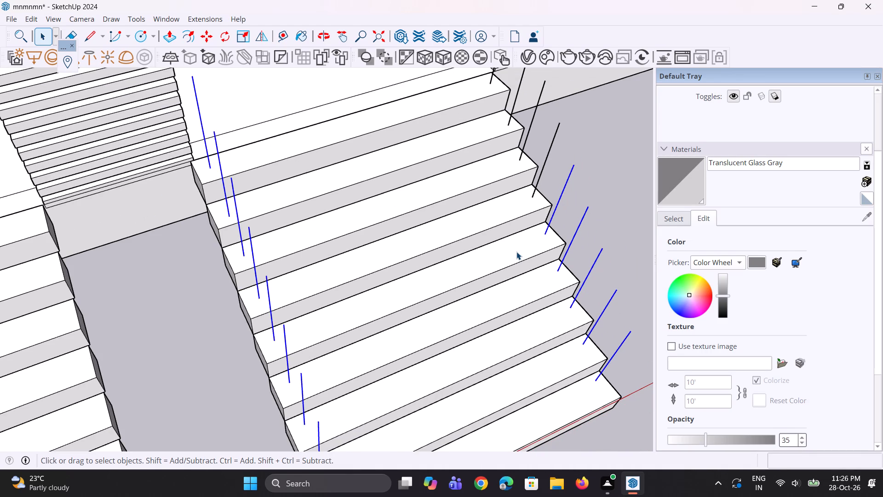
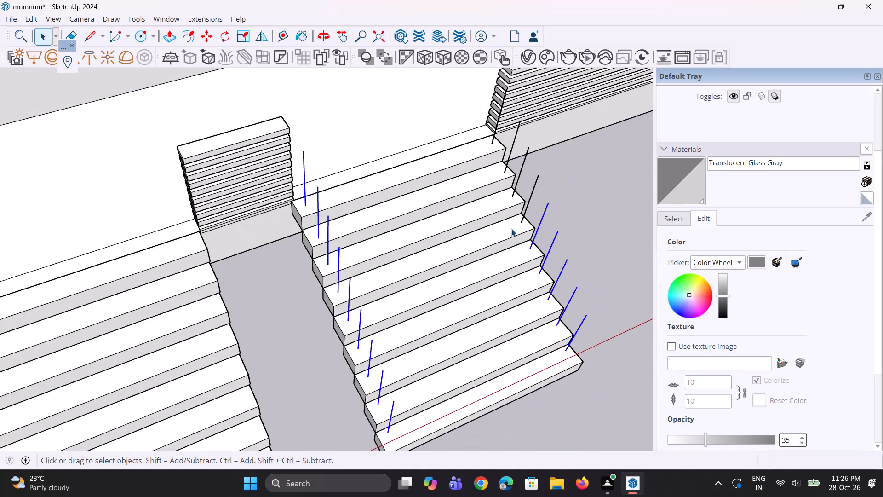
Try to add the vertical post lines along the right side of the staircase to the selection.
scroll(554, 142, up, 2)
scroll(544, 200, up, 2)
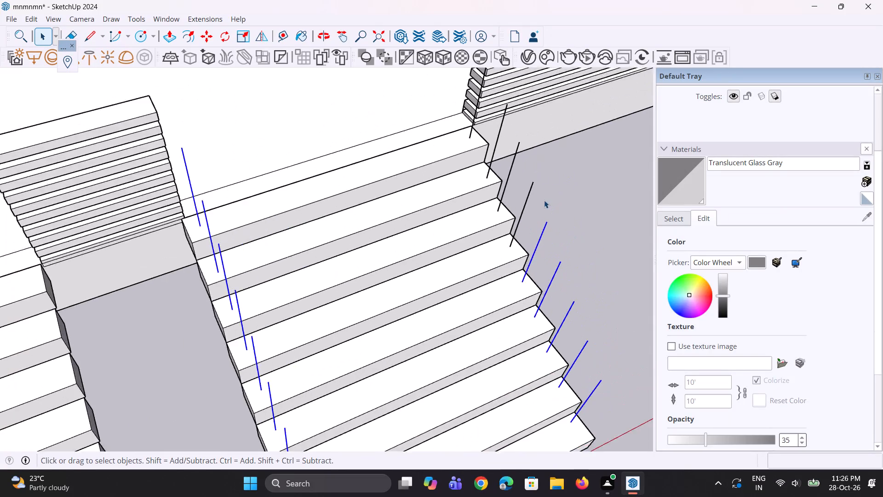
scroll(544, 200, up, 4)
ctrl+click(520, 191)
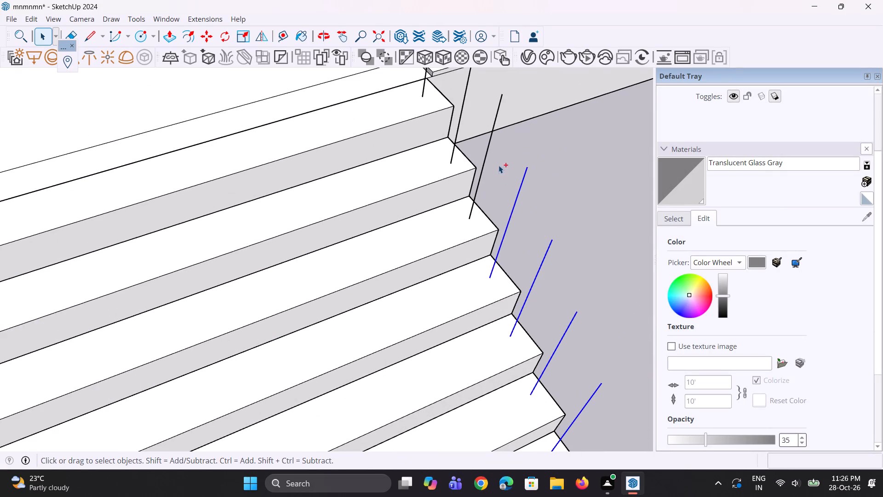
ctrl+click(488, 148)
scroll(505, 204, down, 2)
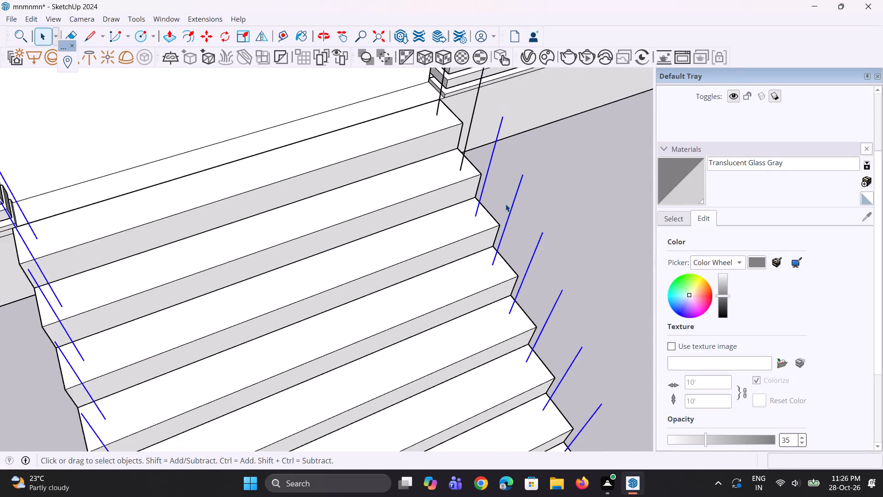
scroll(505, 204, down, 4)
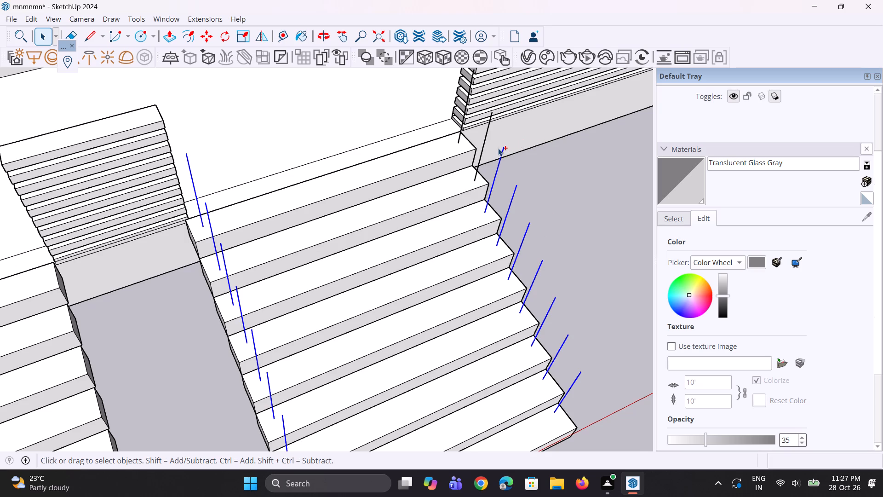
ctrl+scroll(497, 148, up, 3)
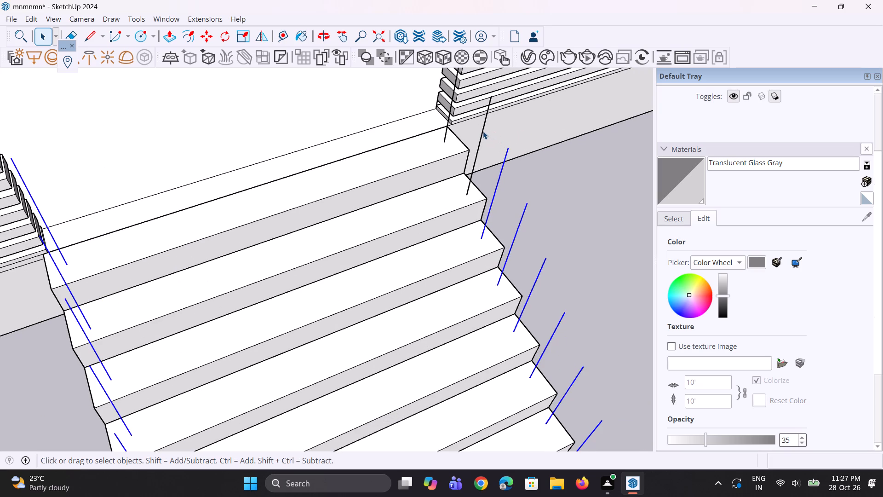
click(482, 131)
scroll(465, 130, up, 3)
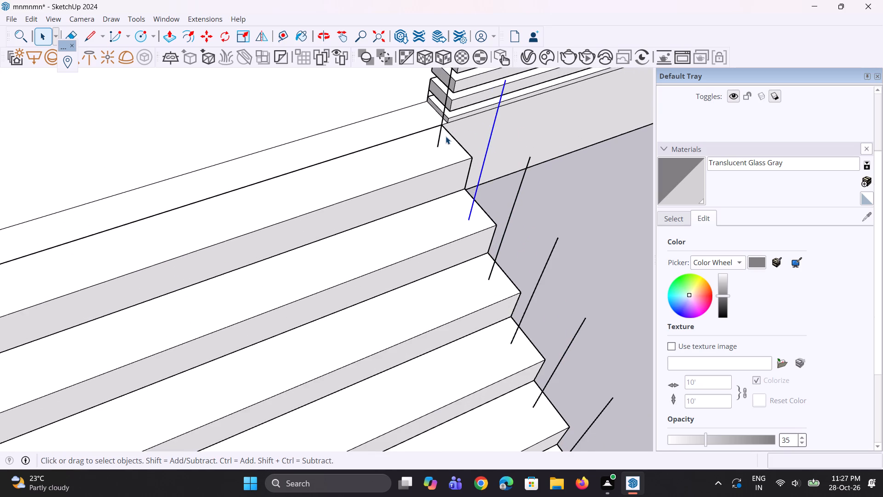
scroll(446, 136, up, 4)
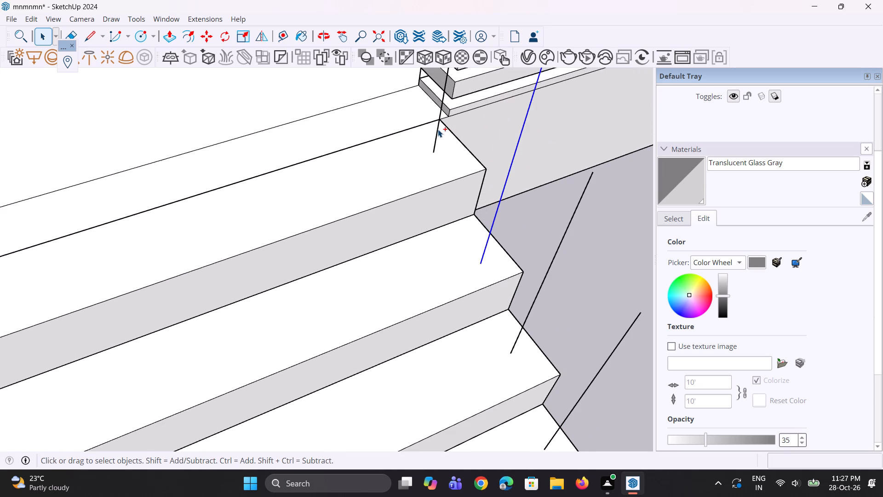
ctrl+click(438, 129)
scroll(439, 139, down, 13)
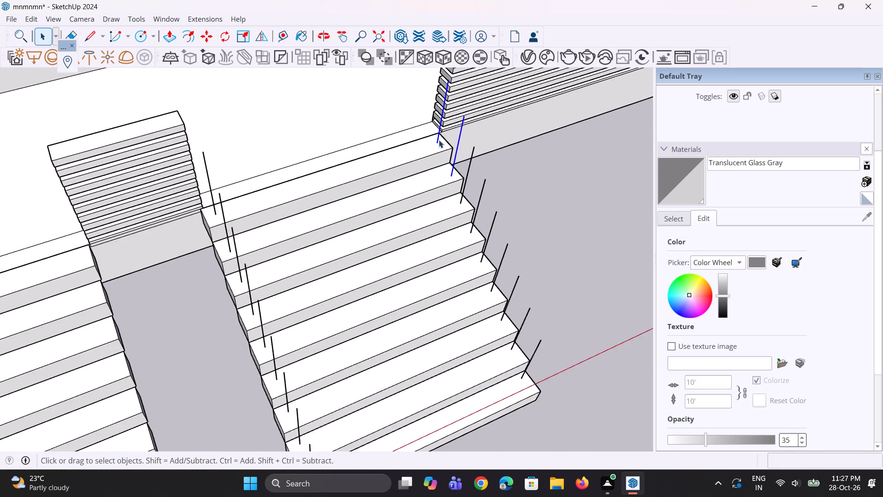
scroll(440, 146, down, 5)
Move the right-side vertical post line on the second-lowest tread slightly toward the tread's front edge.
scroll(461, 148, up, 1)
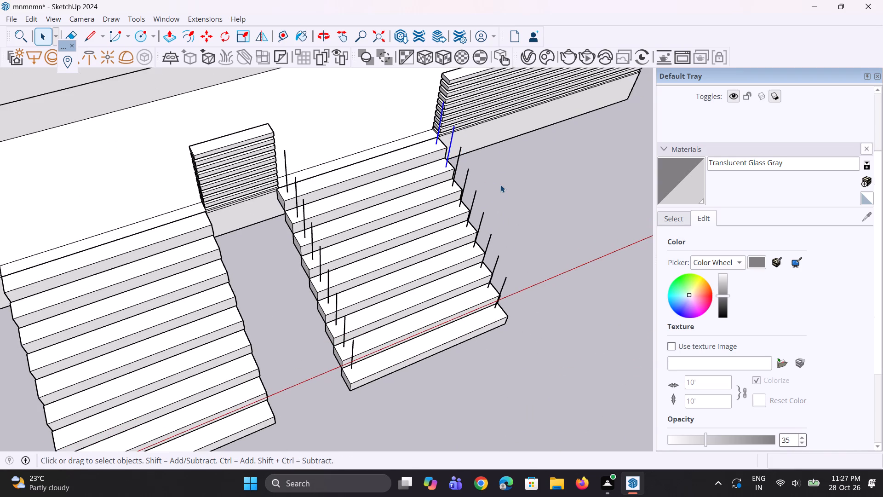
scroll(505, 154, up, 1)
scroll(457, 219, up, 7)
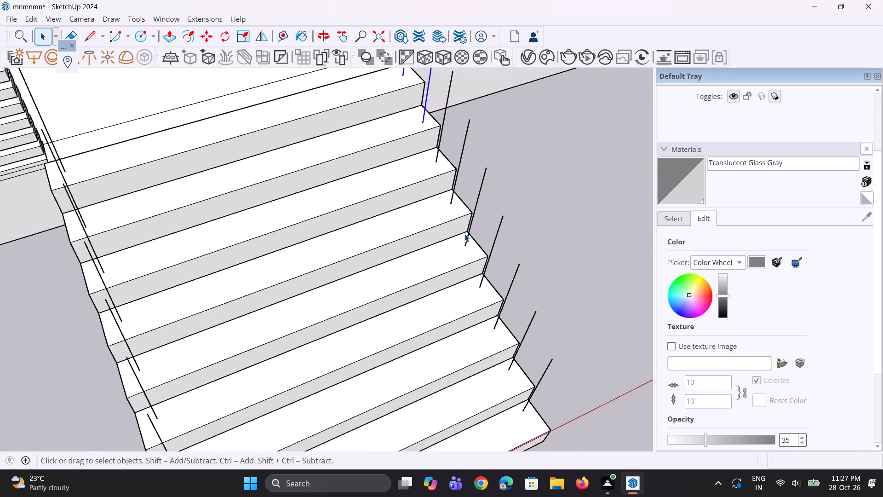
scroll(470, 247, up, 2)
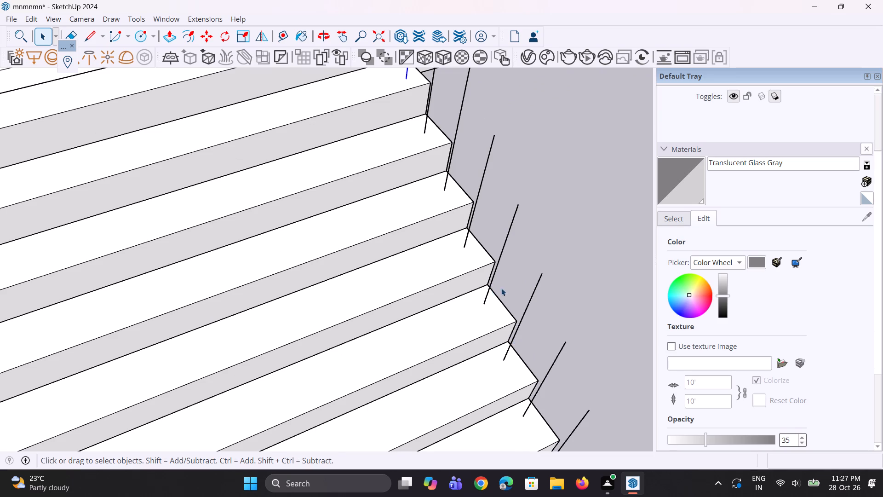
scroll(482, 261, down, 3)
scroll(547, 365, up, 3)
scroll(502, 375, up, 3)
click(510, 378)
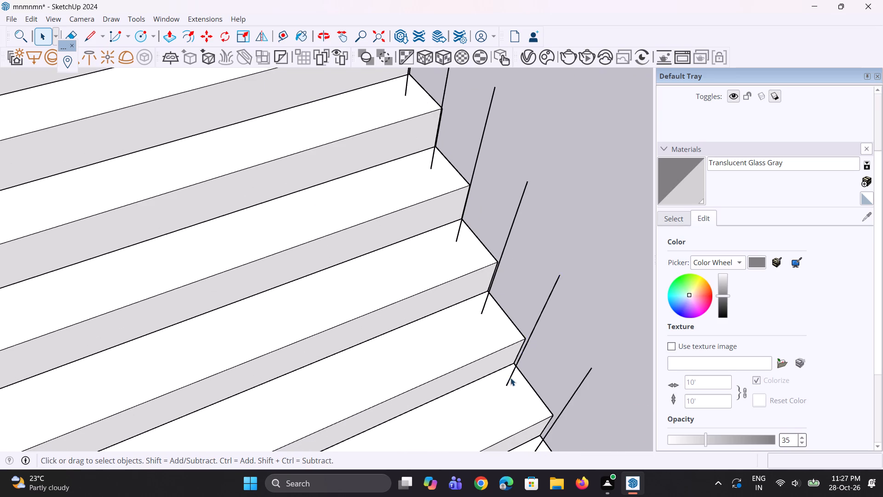
scroll(479, 313, down, 3)
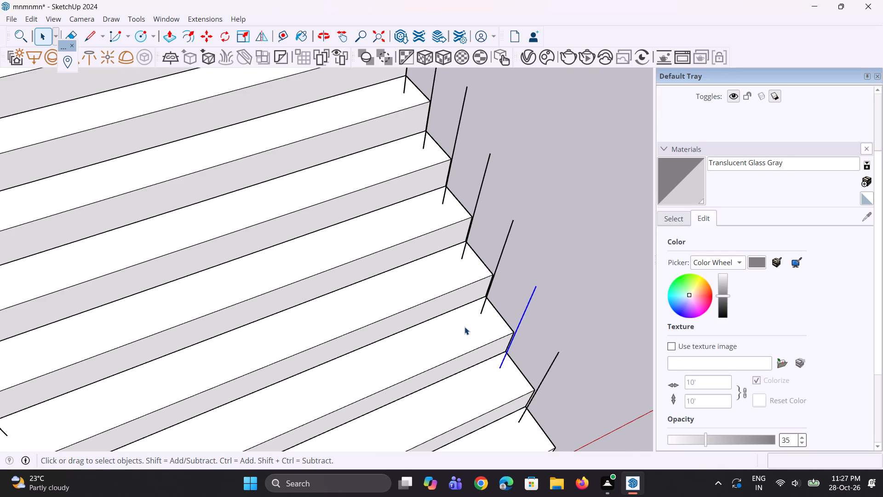
key(m)
scroll(490, 384, up, 1)
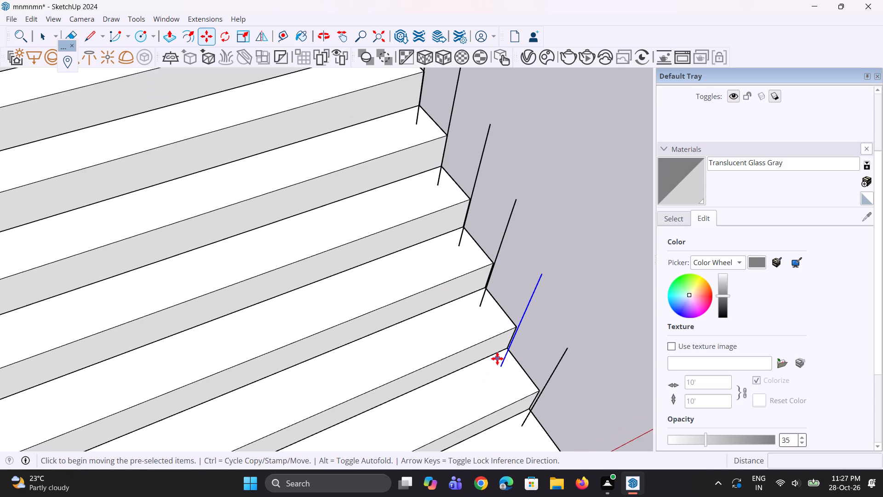
scroll(497, 358, up, 2)
click(500, 367)
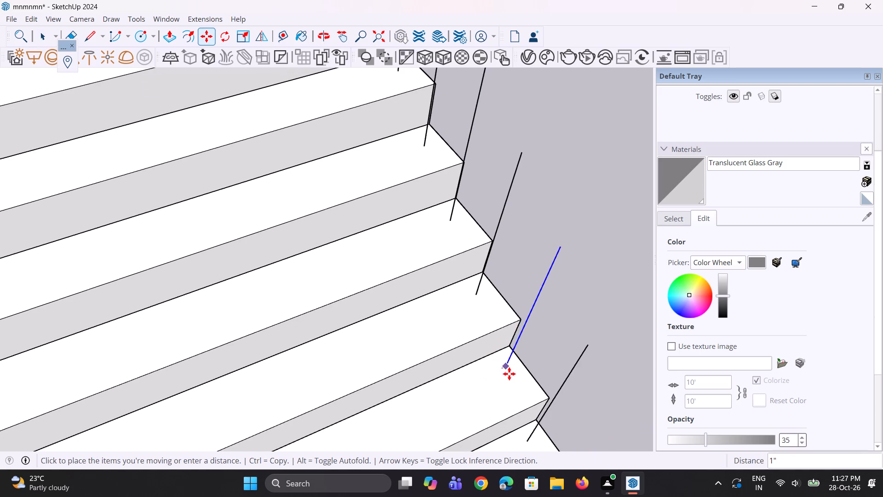
click(511, 382)
key(space)
scroll(469, 341, down, 4)
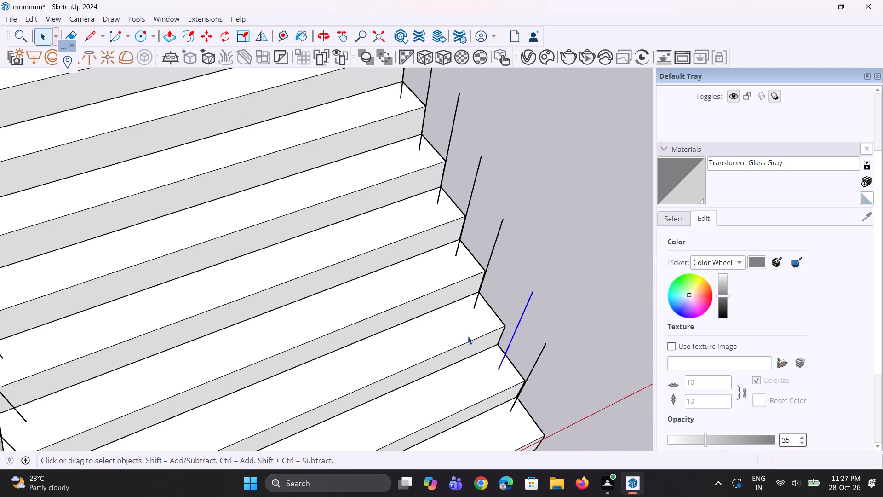
key(space)
Move the right-side vertical post line on the lowest tread slightly toward the tread's front edge.
scroll(468, 331, down, 3)
scroll(484, 387, up, 5)
click(508, 389)
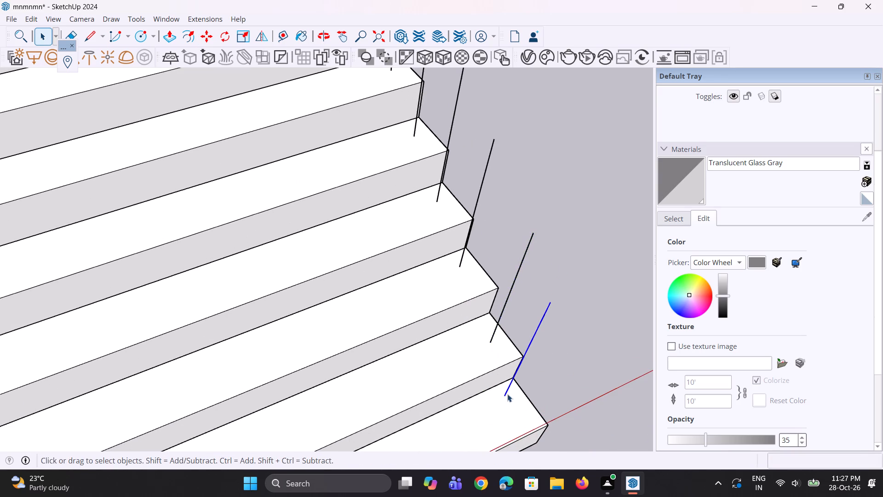
scroll(505, 403, up, 2)
key(m)
scroll(505, 403, up, 2)
click(505, 394)
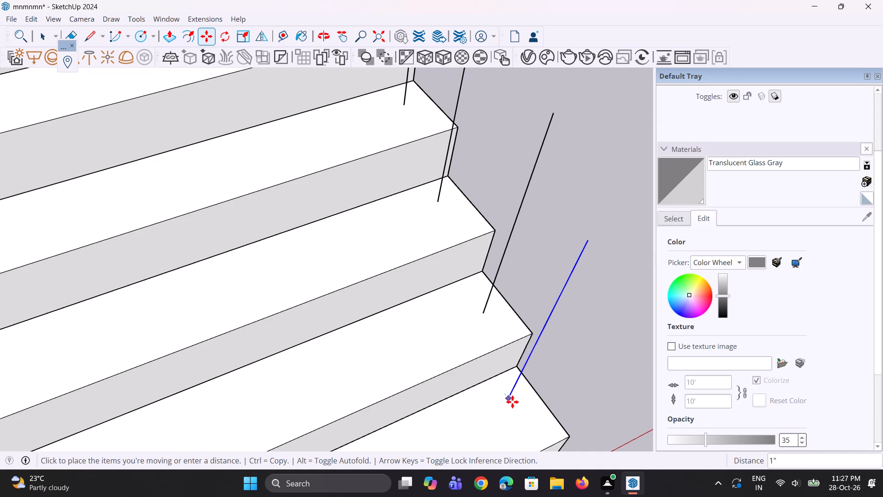
click(517, 410)
scroll(520, 373, down, 6)
key(space)
scroll(486, 327, down, 5)
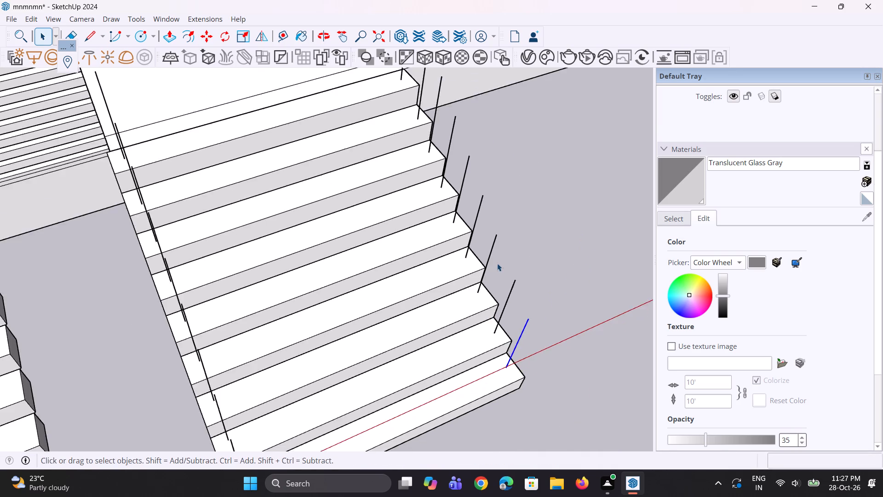
key(space)
scroll(497, 262, down, 3)
key(space)
Move the left-side vertical post line on the lowest tread slightly toward the tread's front edge.
scroll(369, 428, up, 2)
scroll(296, 438, up, 4)
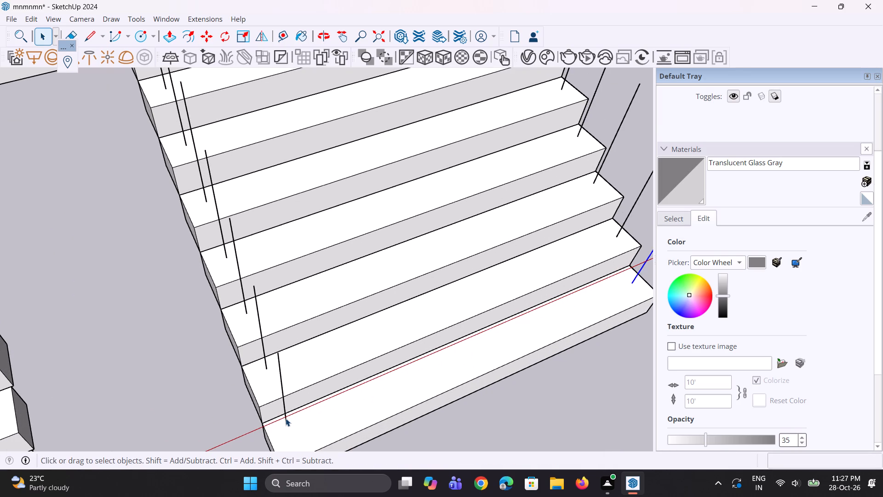
click(286, 418)
scroll(310, 370, down, 7)
middle_drag(279, 425, 315, 416)
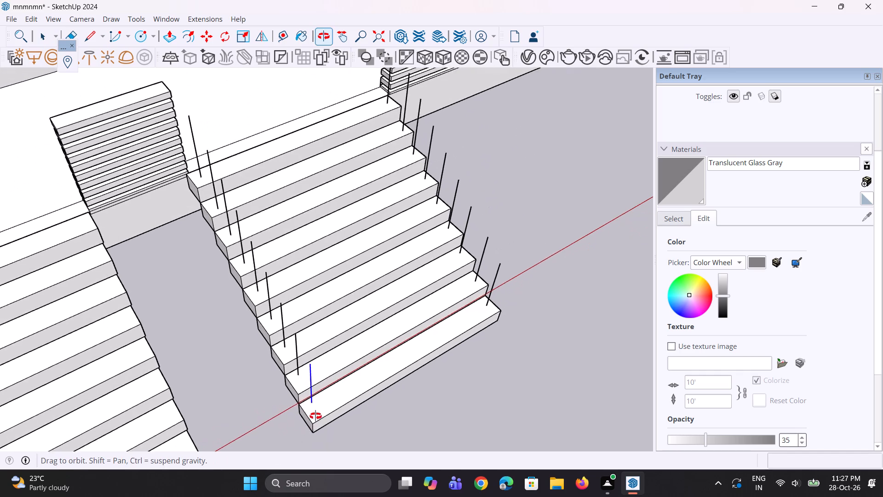
middle_drag(315, 416, 316, 416)
scroll(316, 416, up, 4)
key(m)
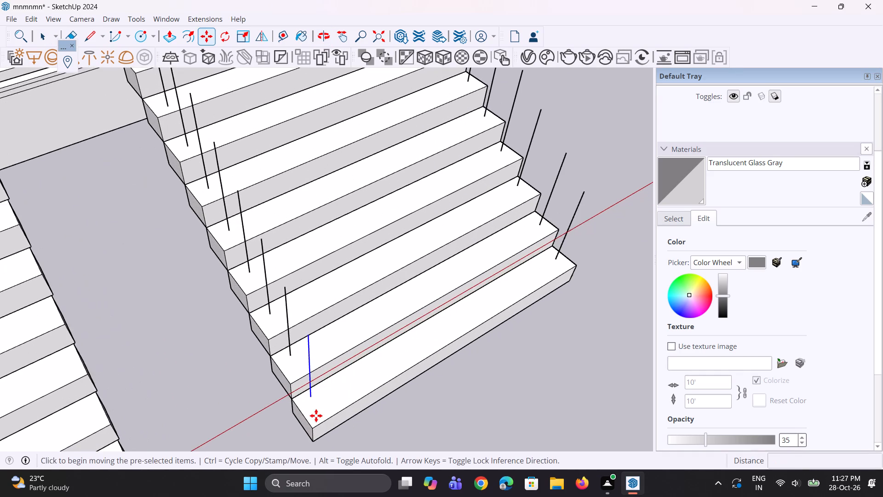
scroll(317, 415, up, 4)
click(308, 393)
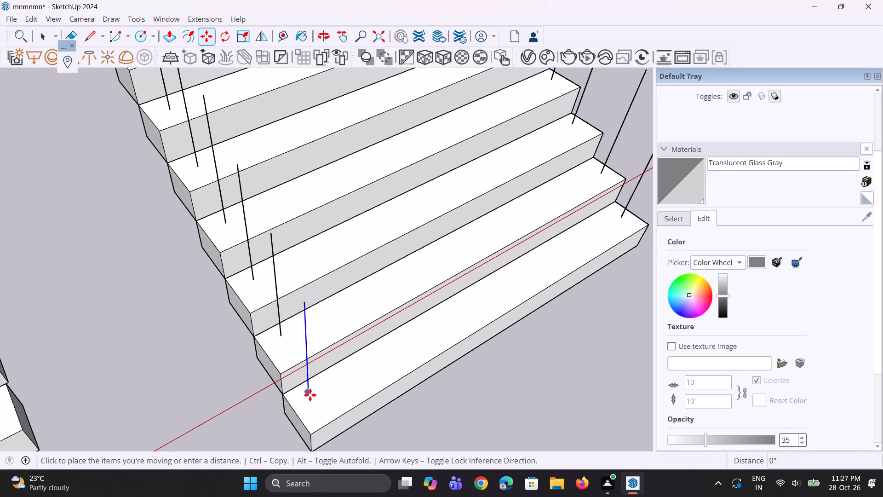
click(314, 404)
key(space)
key(space)
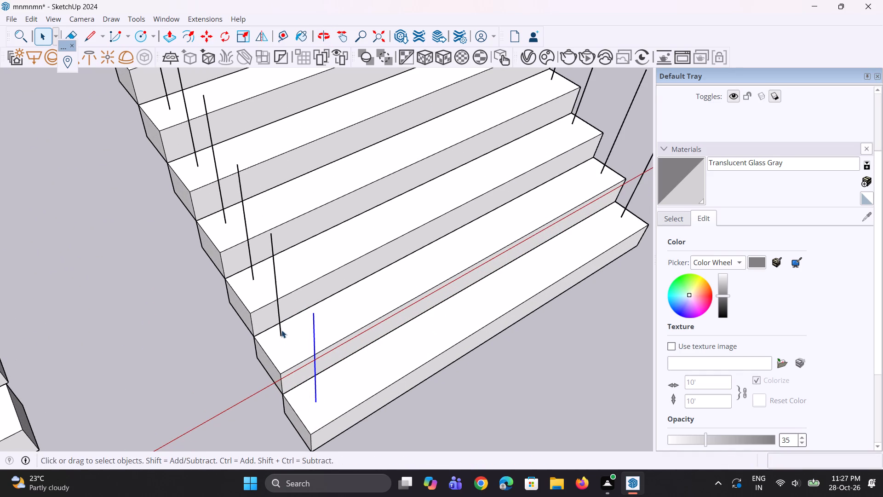
Move the left-side vertical post line on the second-lowest tread about 2 7/16" toward the tread's front edge.
click(280, 327)
scroll(278, 338, up, 5)
key(m)
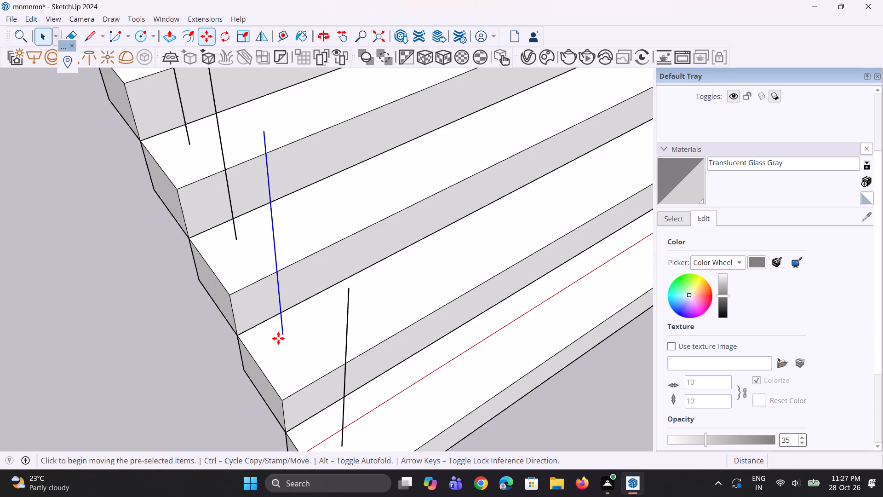
click(282, 335)
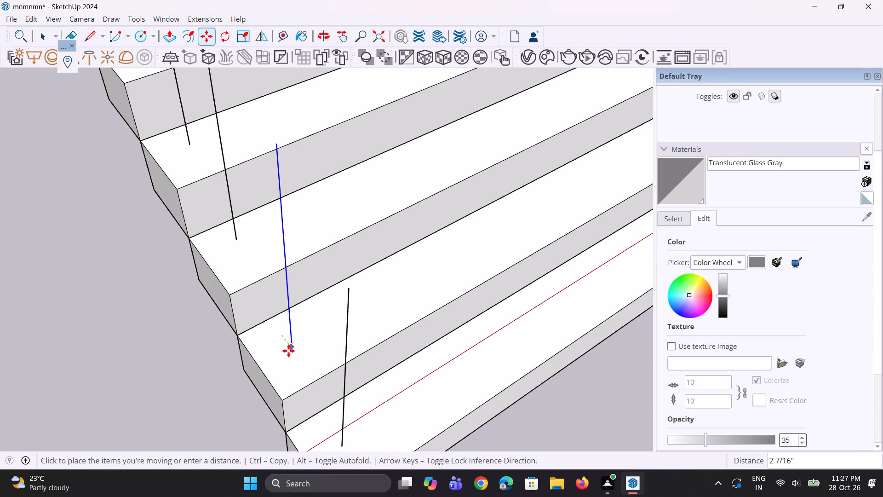
click(288, 351)
scroll(298, 381, down, 5)
key(space)
key(space)
Move the left-side vertical post line on the third tread from the bottom slightly toward the tread's front edge.
scroll(265, 302, up, 2)
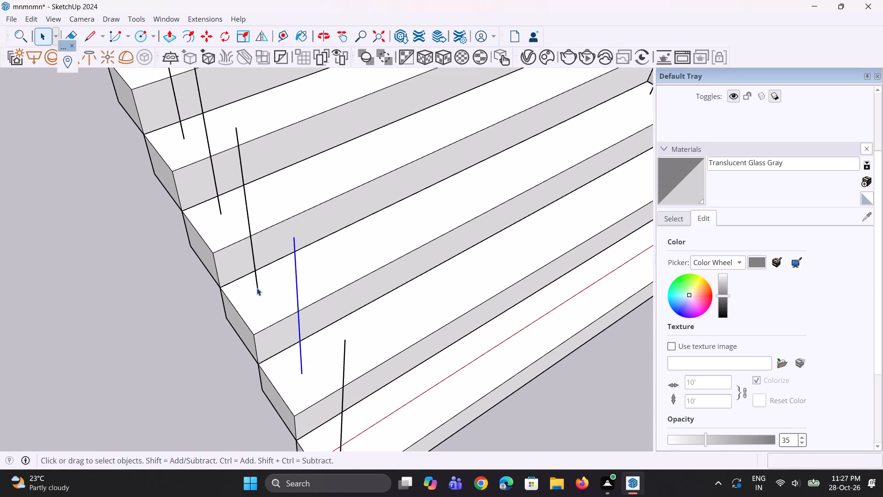
click(257, 286)
scroll(259, 290, up, 5)
key(m)
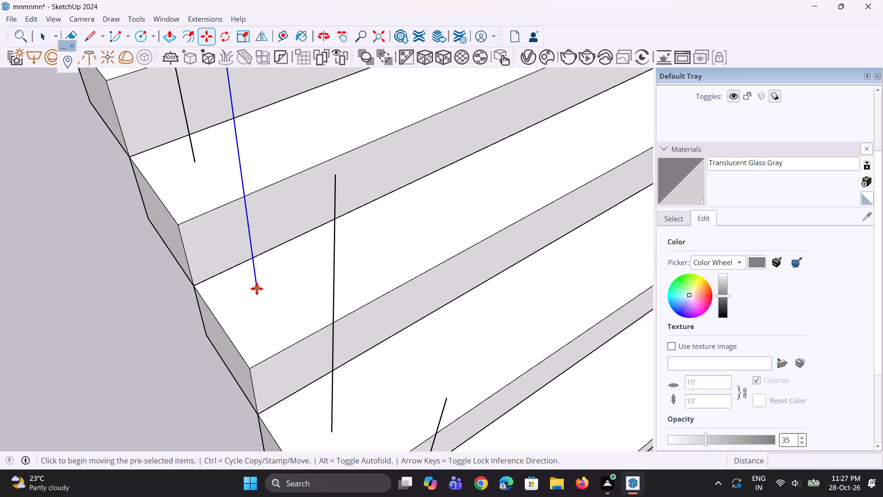
click(256, 289)
click(263, 307)
scroll(292, 341, down, 5)
key(space)
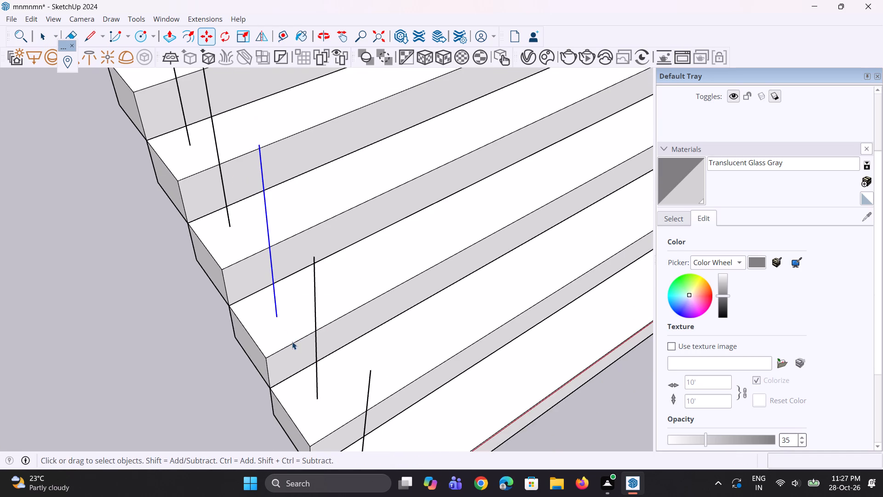
key(space)
Move the left-side vertical post line on the fourth tread from the bottom slightly toward the tread's front edge.
scroll(237, 233, up, 2)
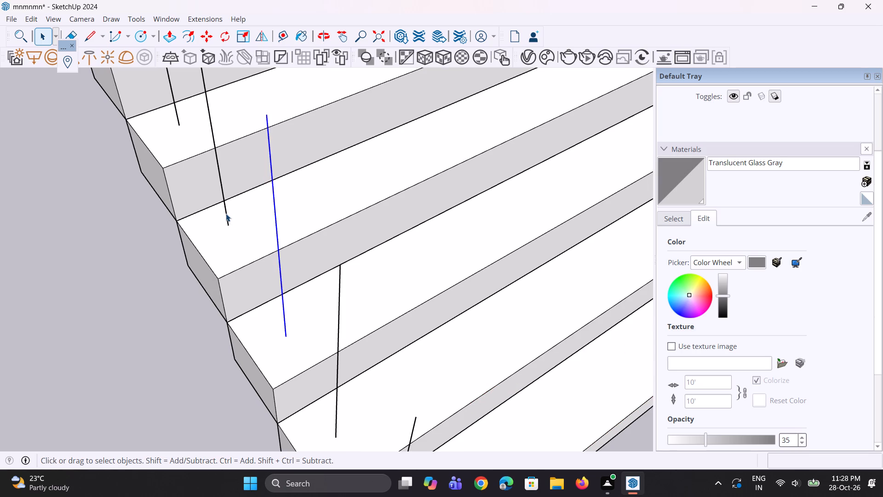
click(226, 214)
scroll(225, 225, up, 4)
key(m)
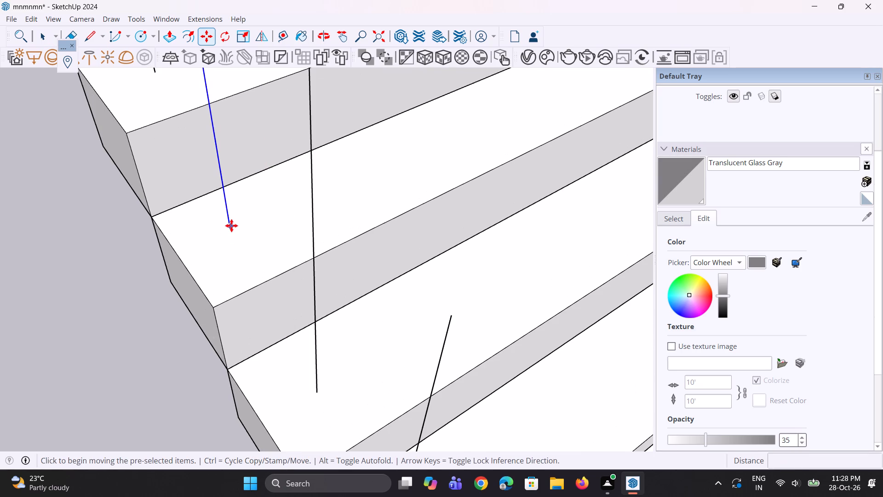
click(229, 223)
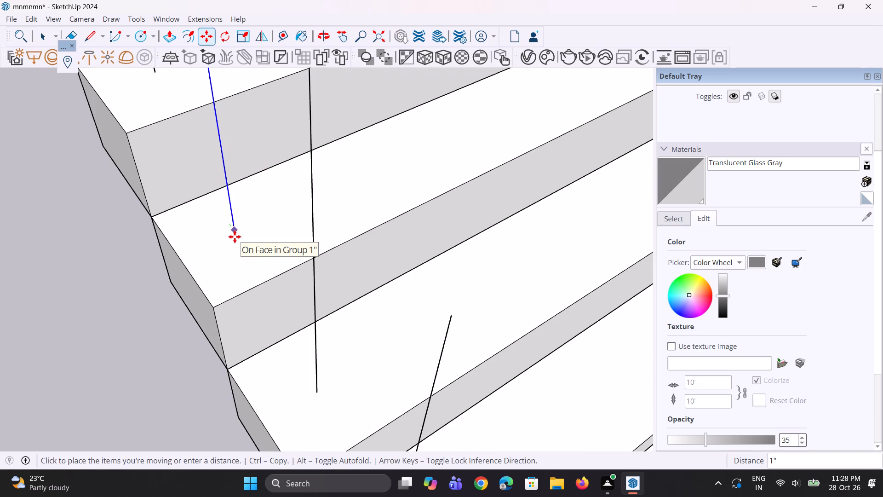
click(235, 237)
scroll(286, 289, down, 5)
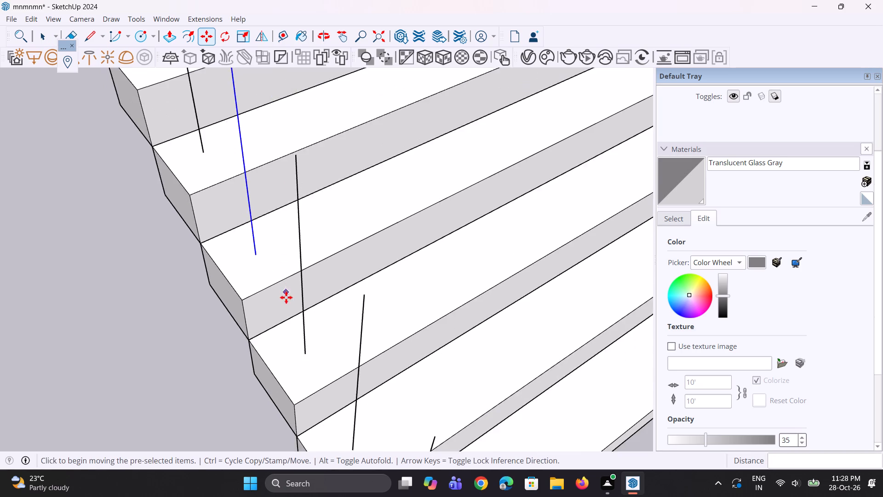
key(space)
scroll(286, 300, down, 9)
key(space)
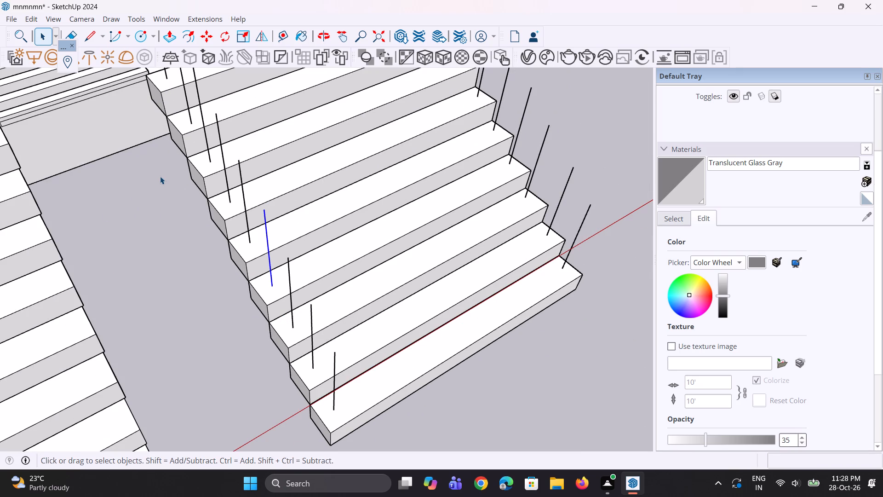
scroll(160, 176, down, 1)
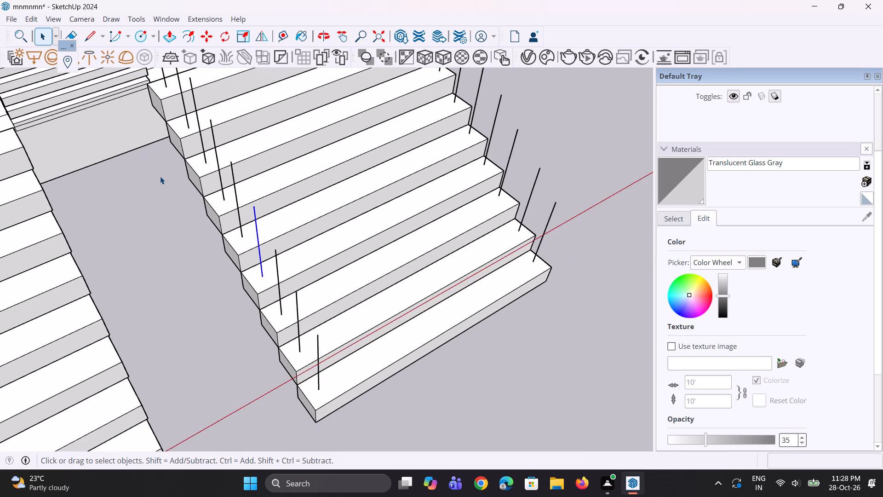
Move the left-side vertical post line on the fifth tread from the bottom slightly toward the tread's front edge.
scroll(160, 176, down, 1)
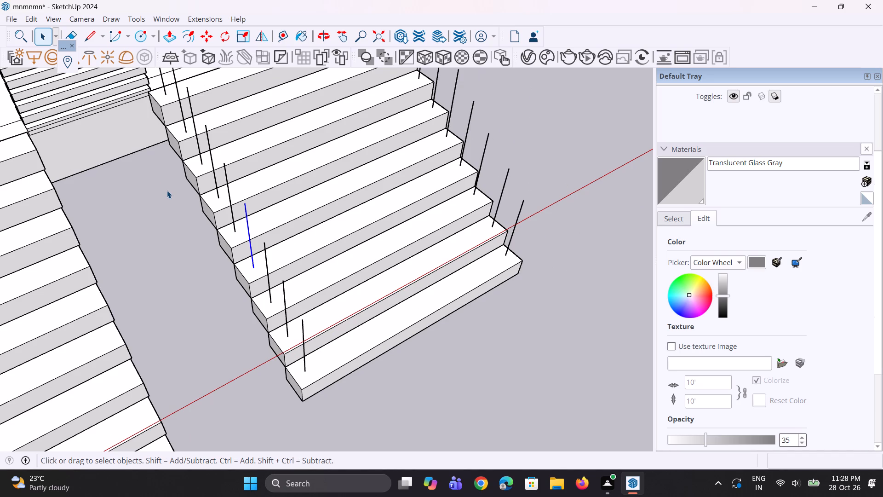
scroll(186, 202, down, 1)
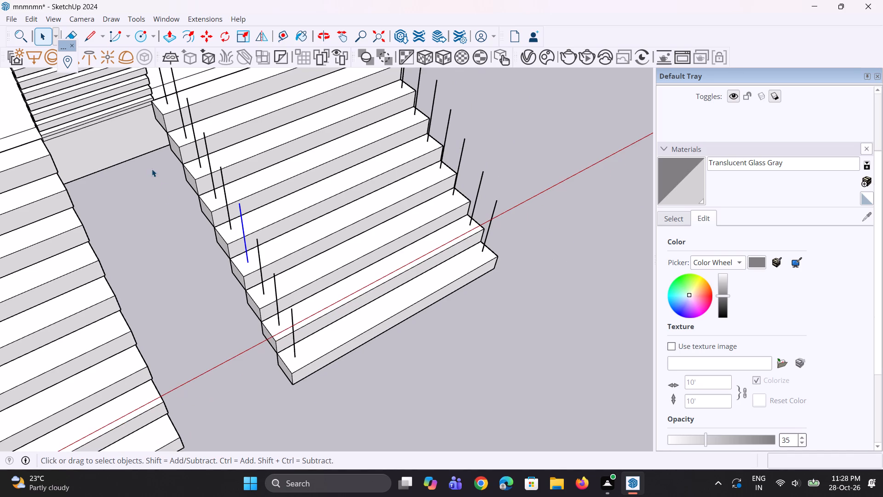
middle_drag(152, 169, 190, 174)
scroll(205, 223, up, 7)
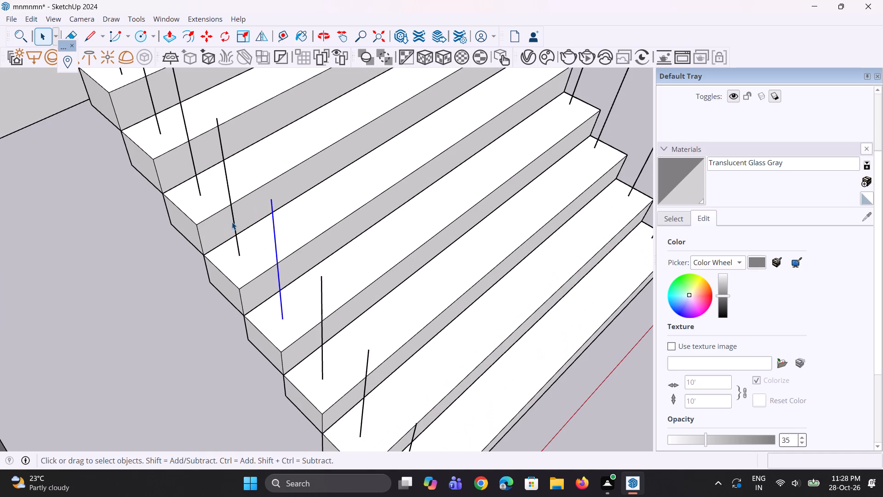
click(233, 221)
scroll(232, 259, up, 5)
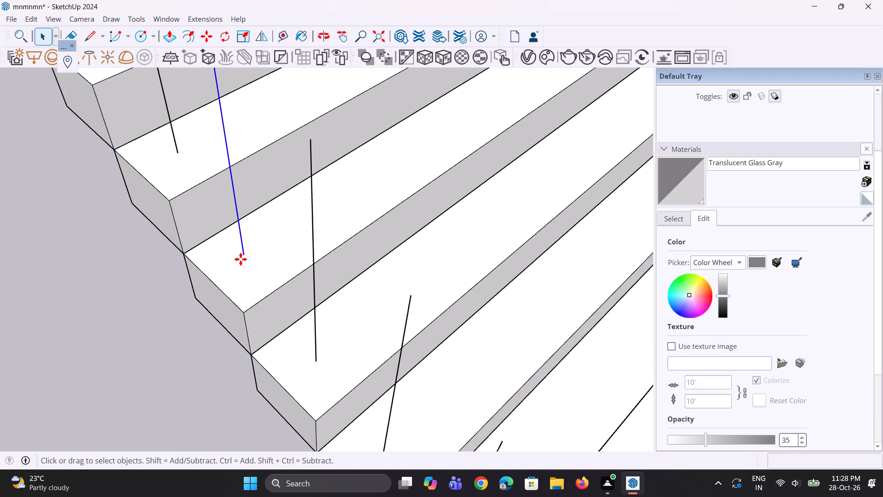
key(m)
scroll(241, 259, up, 2)
click(243, 254)
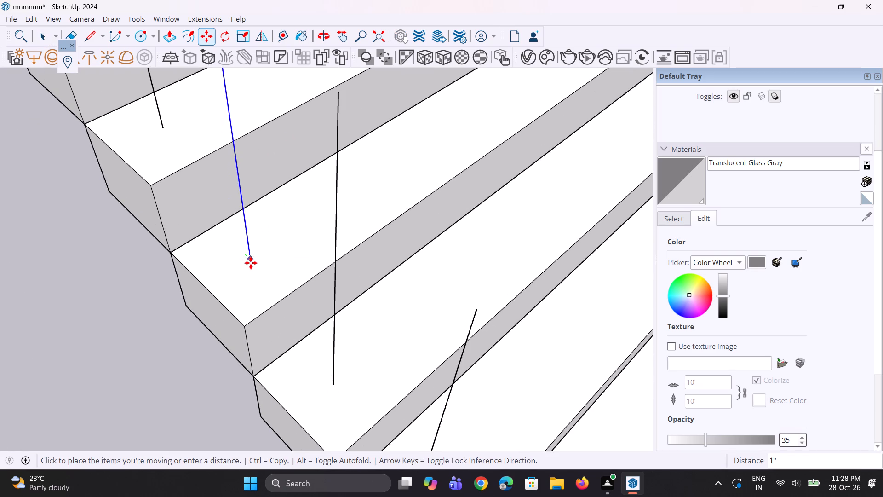
click(253, 268)
scroll(264, 269, down, 5)
key(space)
scroll(253, 256, down, 2)
key(space)
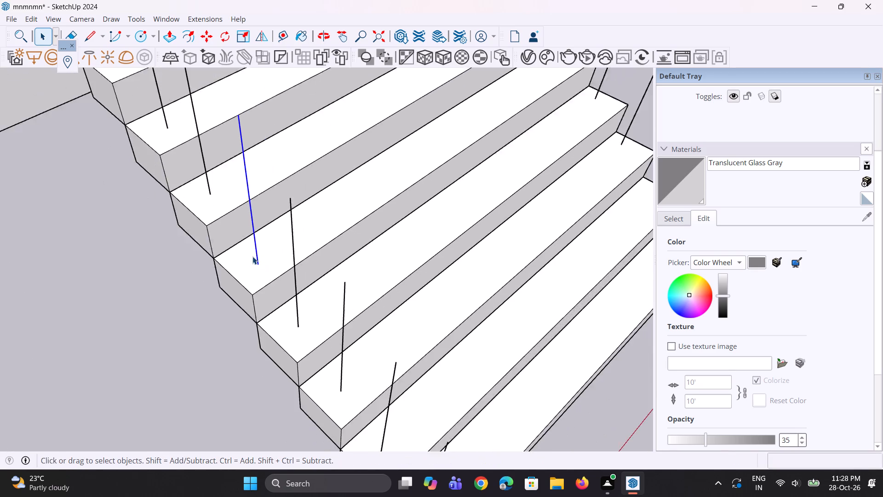
scroll(252, 256, down, 2)
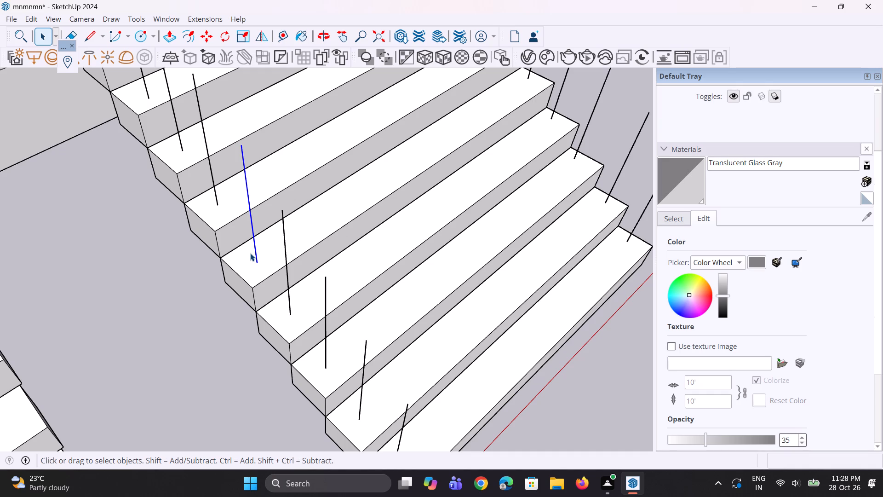
key(space)
key(space)
Select all nine vertical post lines along the staircase's left side, from the uppermost tread down to the lowest.
scroll(195, 253, down, 5)
middle_drag(200, 241, 221, 247)
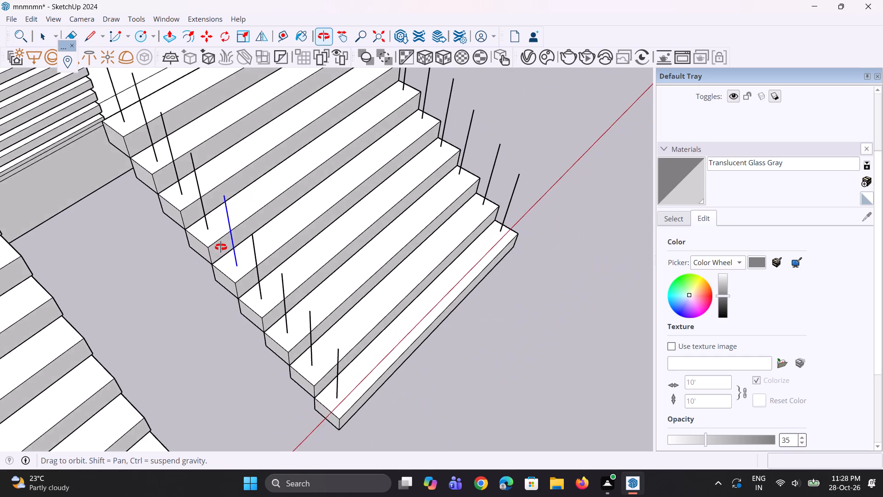
middle_drag(221, 247, 244, 247)
scroll(198, 271, down, 4)
scroll(149, 176, up, 2)
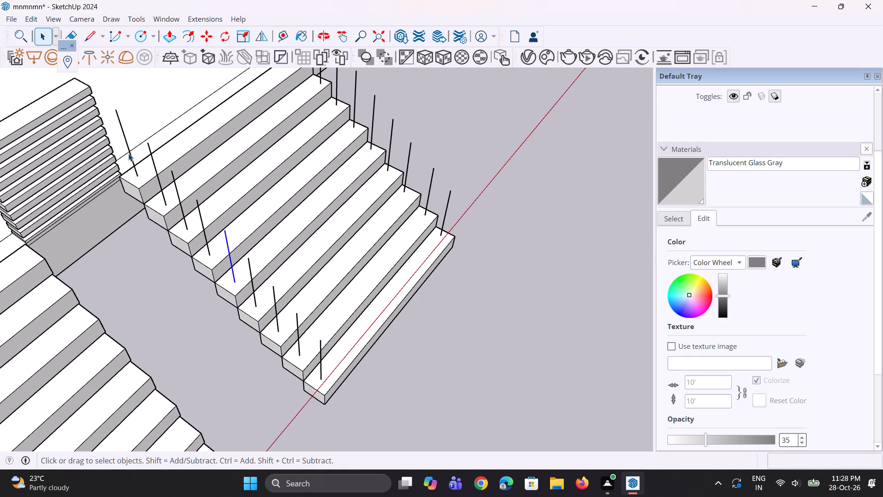
scroll(128, 153, up, 1)
ctrl+click(131, 150)
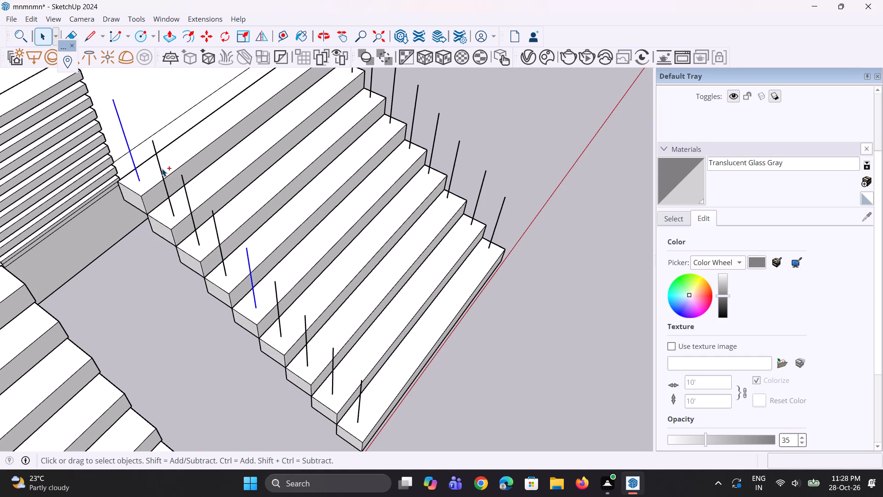
ctrl+click(162, 168)
ctrl+scroll(181, 191, up, 3)
ctrl+click(188, 189)
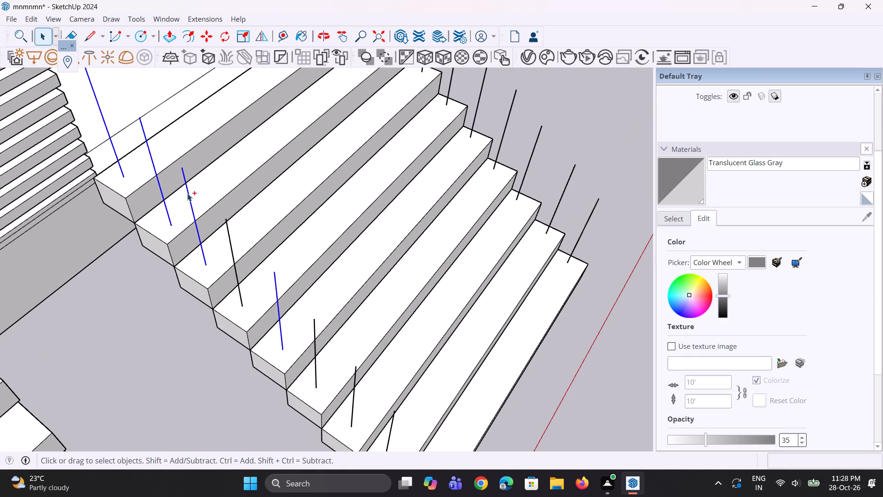
ctrl+click(228, 235)
ctrl+click(315, 328)
ctrl+scroll(268, 259, down, 3)
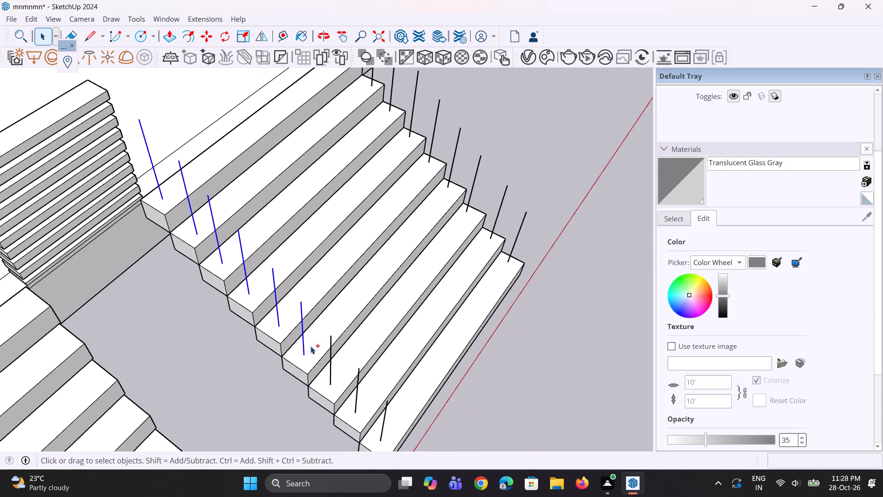
ctrl+scroll(317, 355, up, 3)
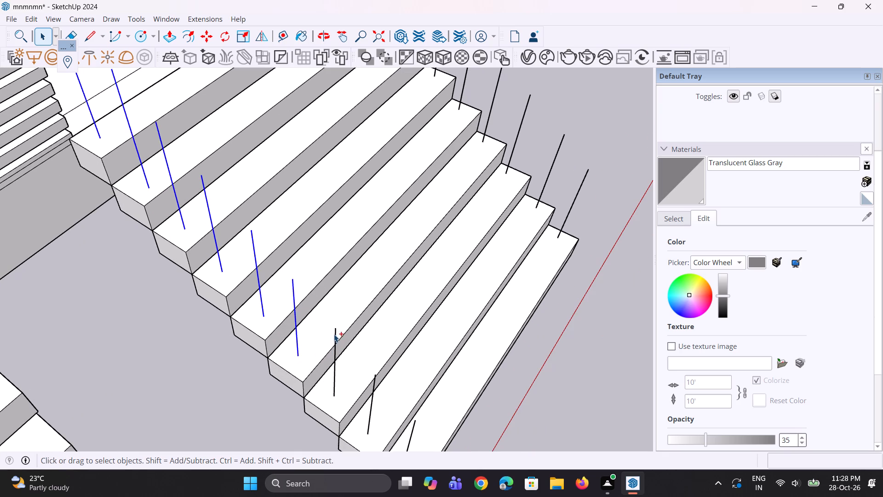
ctrl+click(334, 334)
scroll(224, 242, down, 3)
scroll(314, 352, up, 5)
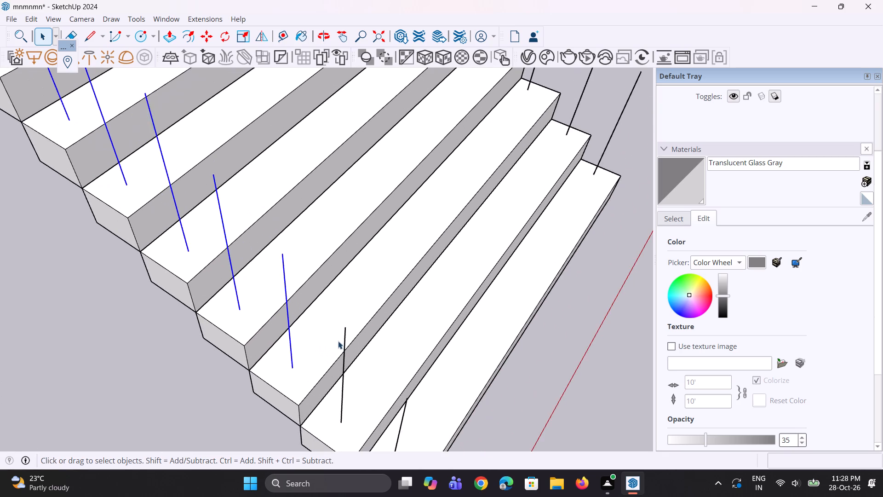
scroll(338, 341, up, 3)
ctrl+click(345, 334)
scroll(305, 273, down, 4)
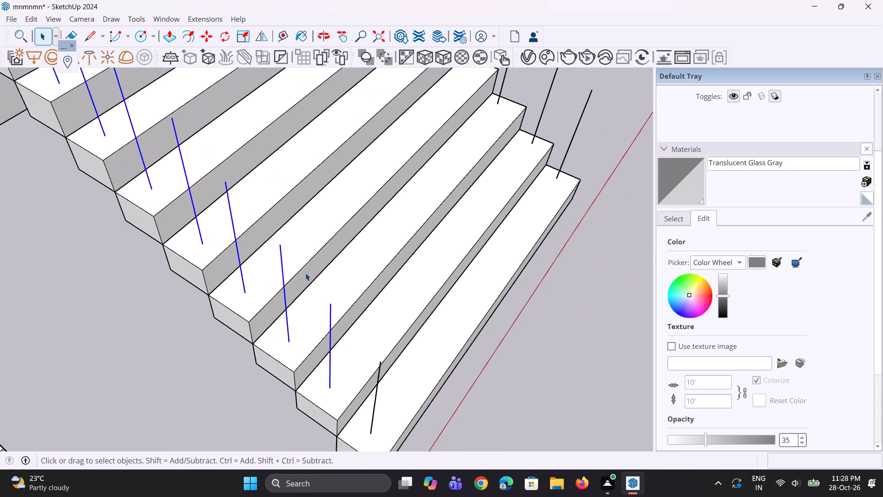
scroll(348, 372, up, 3)
ctrl+scroll(373, 380, up, 2)
ctrl+click(392, 380)
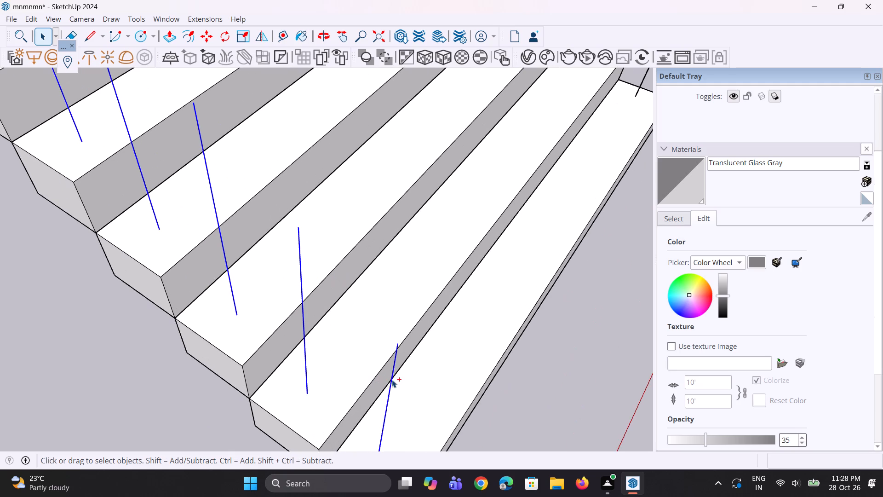
Add the right-side vertical post lines to the selection, beginning with those on the three lowest treads.
scroll(318, 346, down, 10)
middle_drag(461, 280, 226, 305)
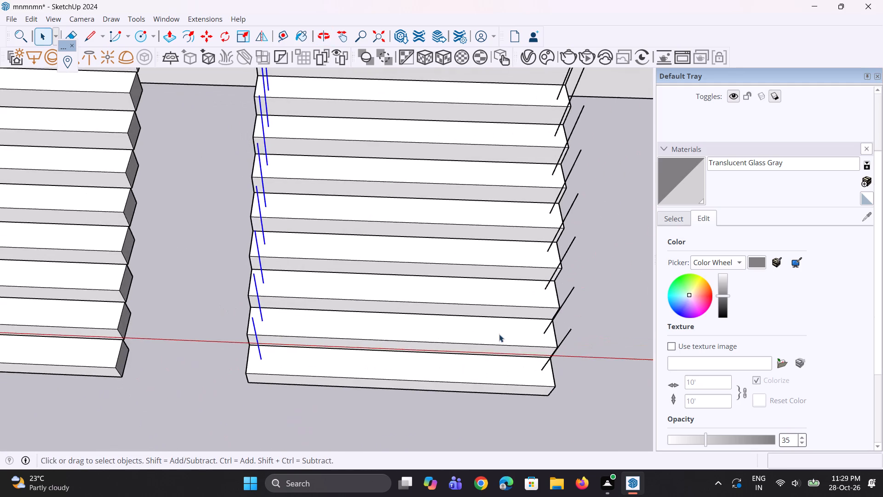
scroll(537, 339, up, 2)
scroll(574, 341, up, 2)
ctrl+click(572, 334)
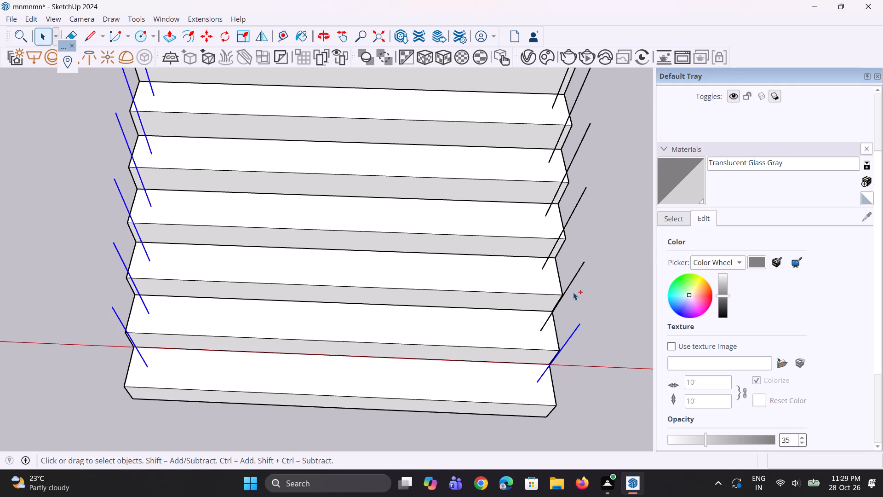
ctrl+click(577, 274)
ctrl+scroll(557, 337, down, 4)
ctrl+scroll(558, 265, up, 2)
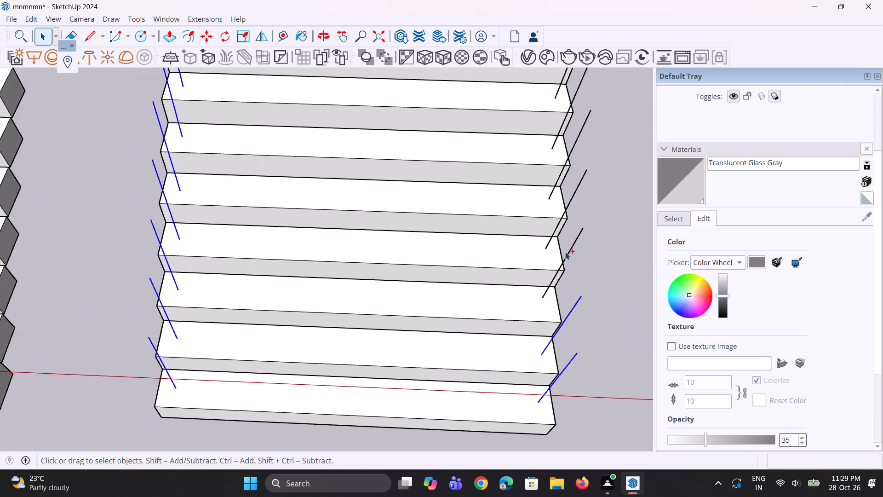
ctrl+scroll(565, 252, up, 3)
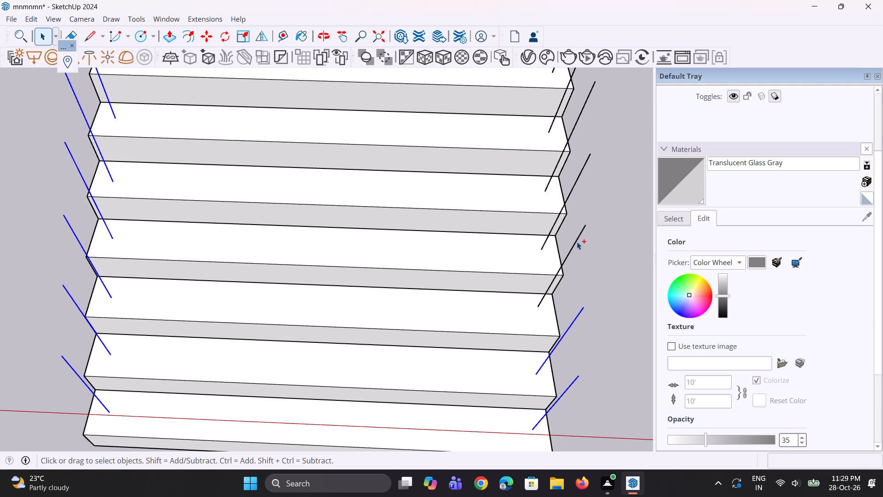
ctrl+click(577, 242)
ctrl+middle_drag(559, 292, 323, 335)
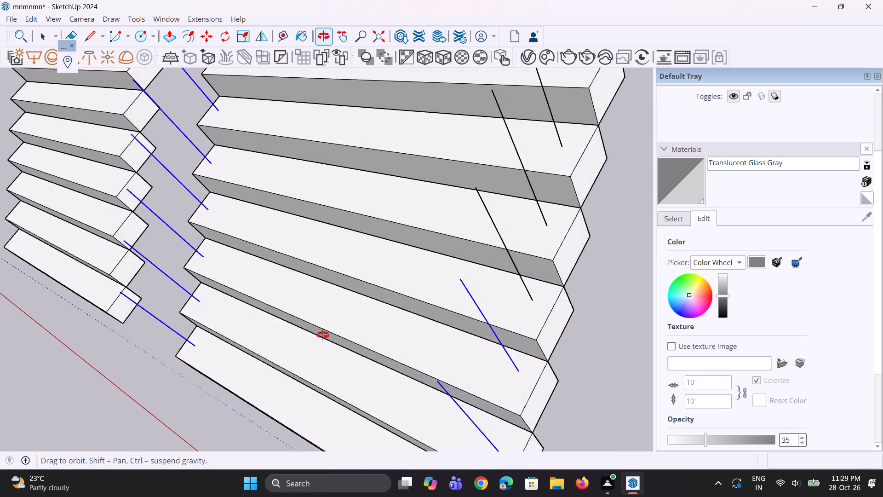
ctrl+middle_drag(323, 335, 464, 304)
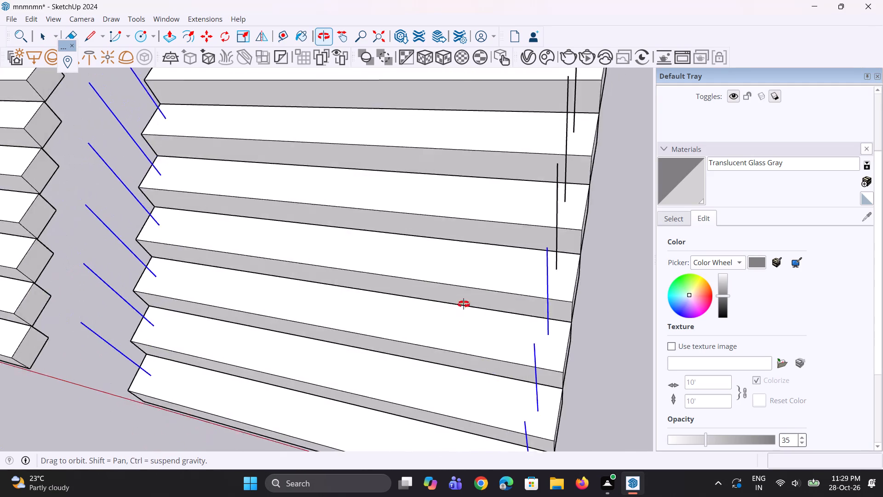
ctrl+middle_drag(464, 304, 464, 304)
ctrl+scroll(457, 315, down, 4)
ctrl+middle_drag(471, 278, 614, 245)
ctrl+scroll(548, 217, up, 2)
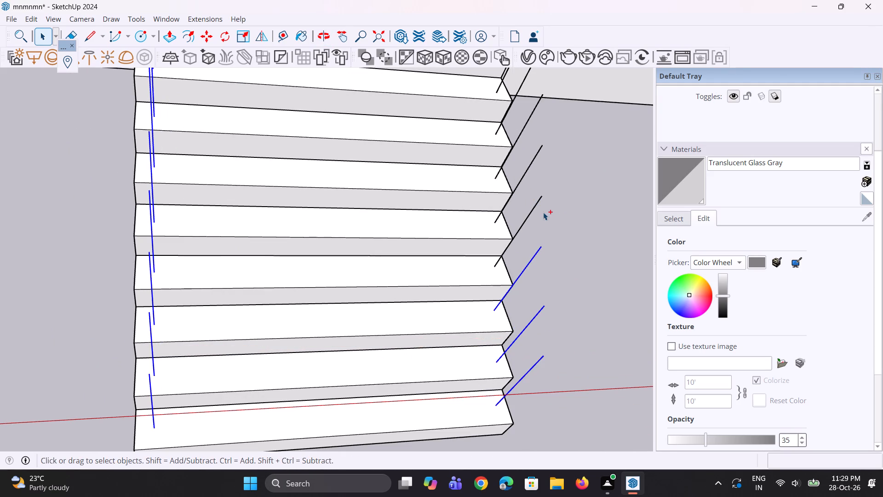
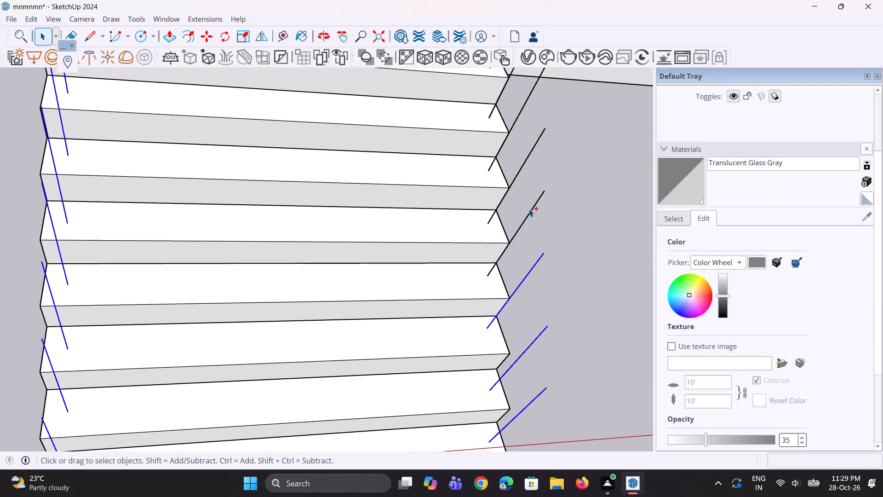
Add the right-side vertical post lines on the fourth, fifth and sixth treads from the bottom to the selection.
ctrl+click(532, 208)
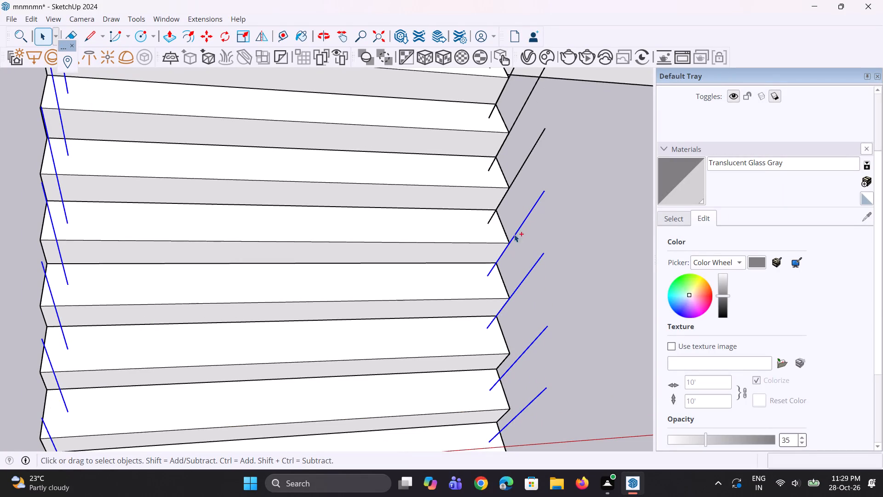
ctrl+scroll(485, 259, down, 1)
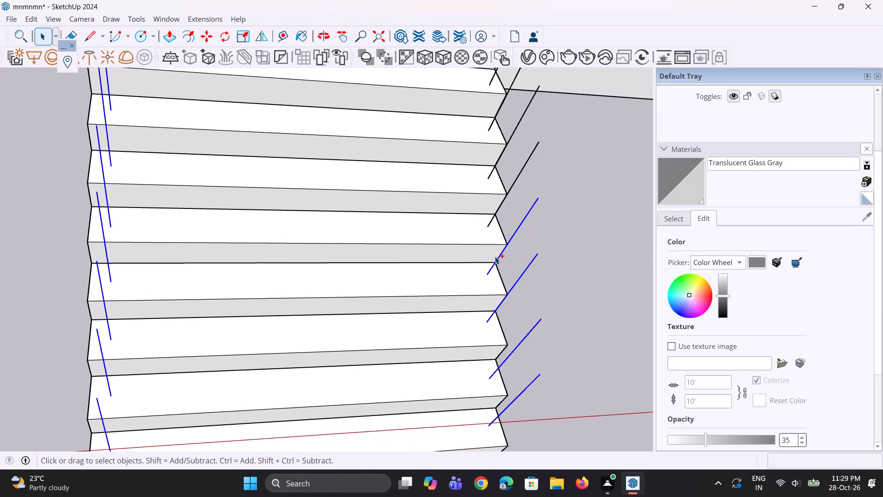
ctrl+scroll(510, 176, up, 2)
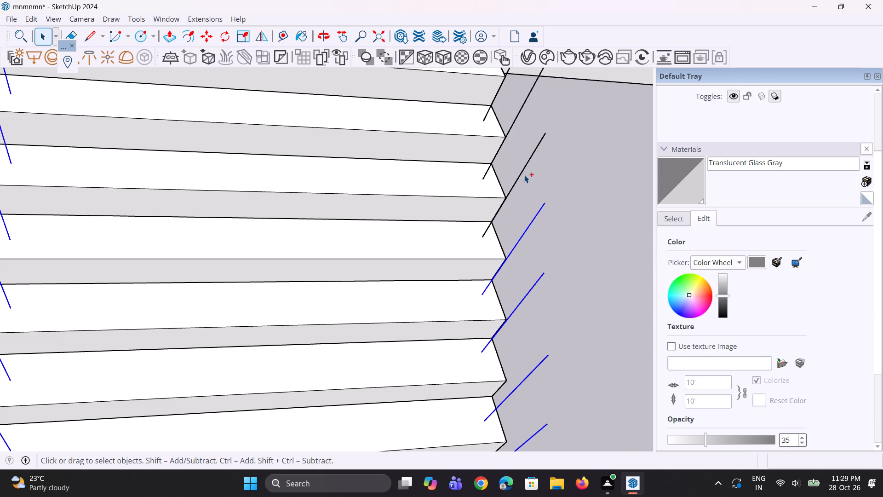
ctrl+click(523, 171)
ctrl+scroll(534, 237, down, 1)
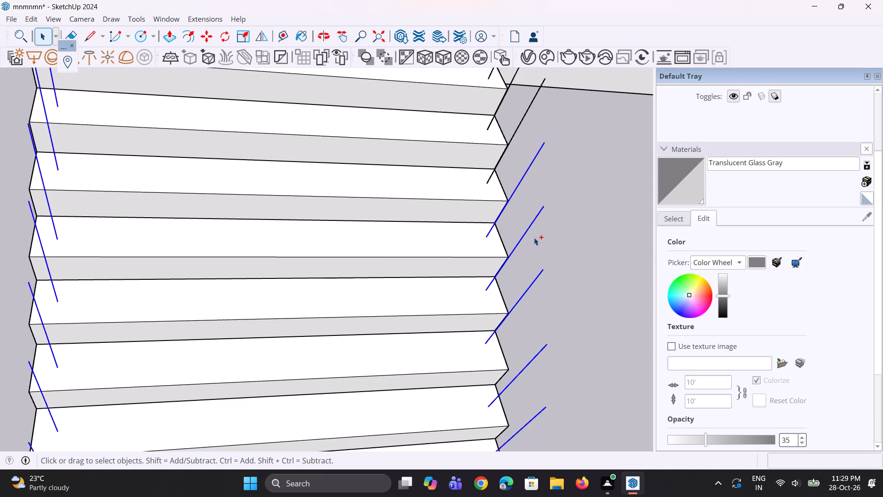
ctrl+scroll(534, 241, down, 4)
ctrl+scroll(516, 163, up, 3)
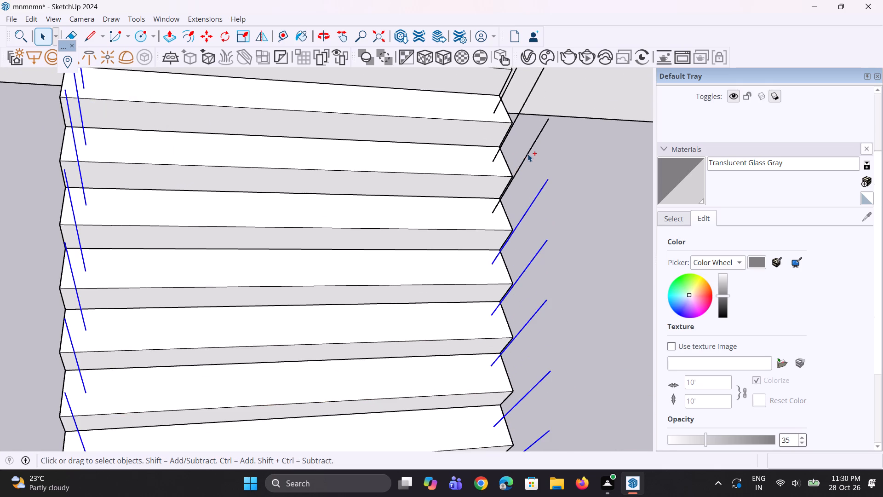
ctrl+click(528, 154)
Add the right-side vertical post lines on the three uppermost treads to the selection.
ctrl+scroll(530, 216, down, 7)
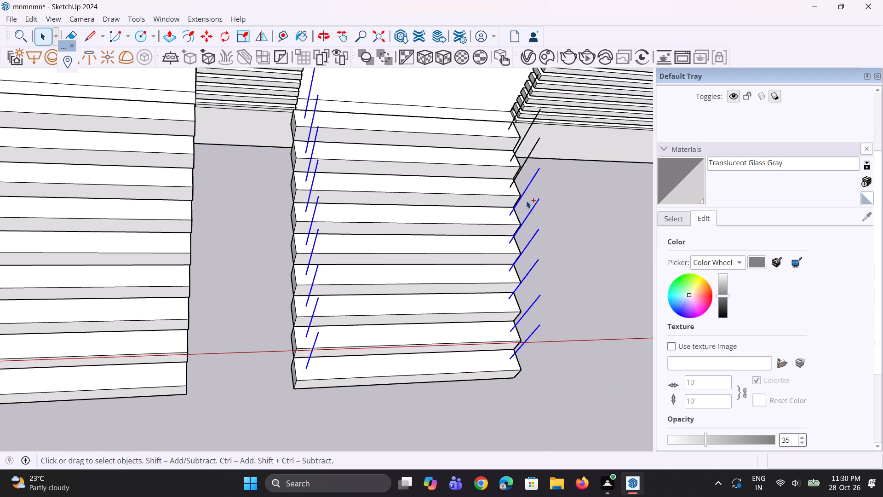
ctrl+scroll(530, 172, up, 4)
ctrl+click(528, 149)
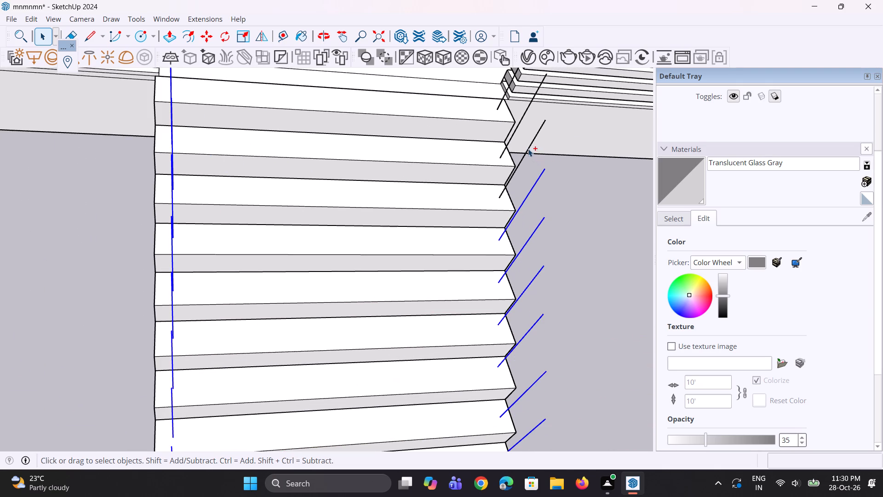
ctrl+scroll(528, 200, down, 4)
ctrl+scroll(527, 129, up, 5)
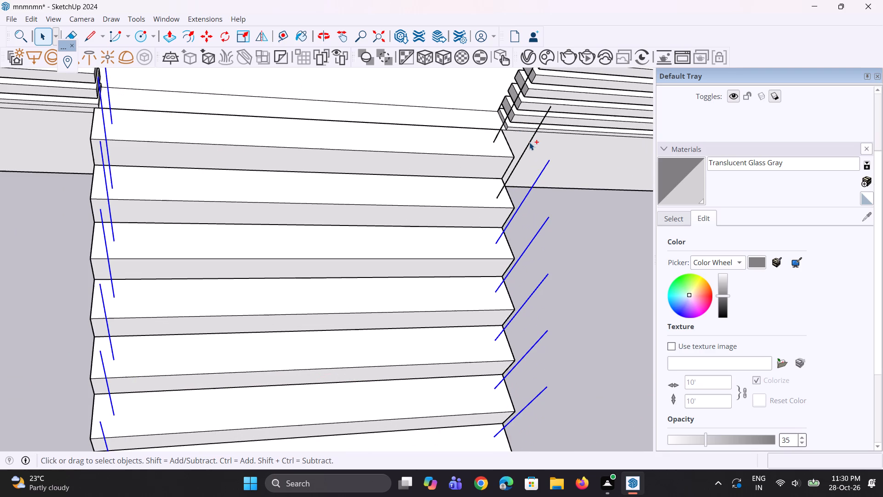
ctrl+click(529, 142)
ctrl+scroll(503, 134, up, 2)
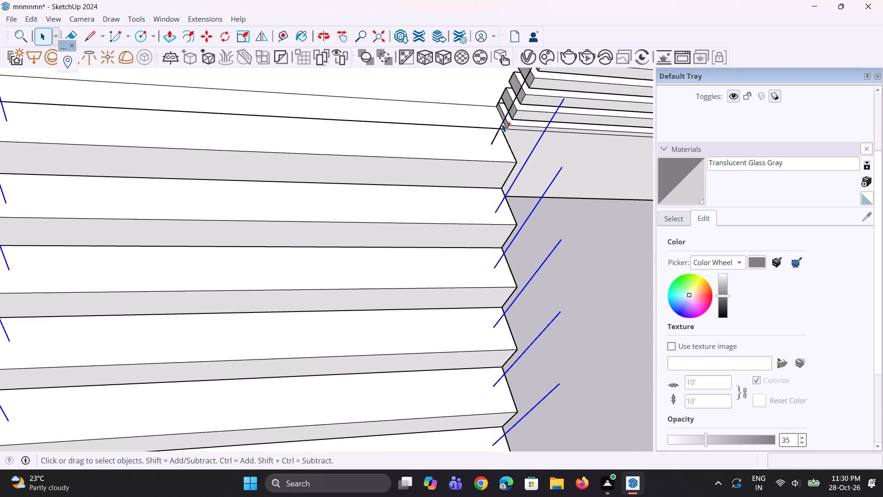
ctrl+click(502, 124)
Copy all selected post lines about 14' 8" along the red axis onto the neighbouring staircase, then clear the selection.
scroll(497, 158, down, 9)
key(m)
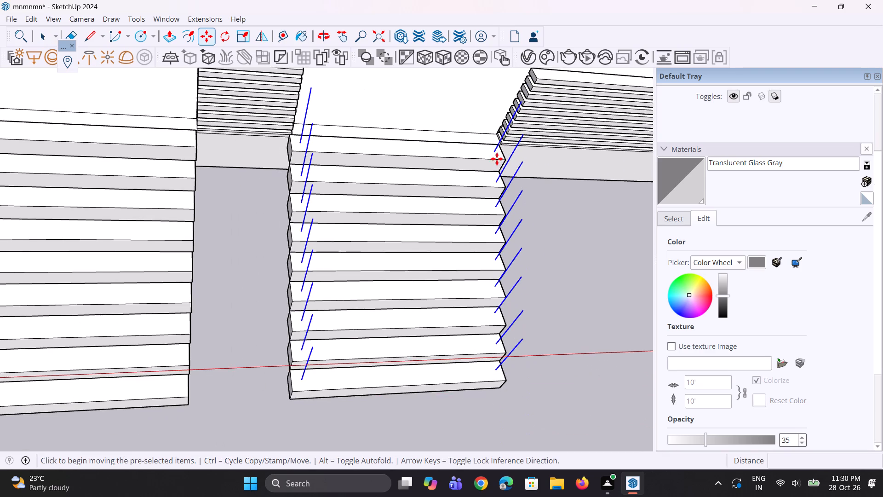
scroll(497, 160, down, 4)
scroll(501, 309, up, 3)
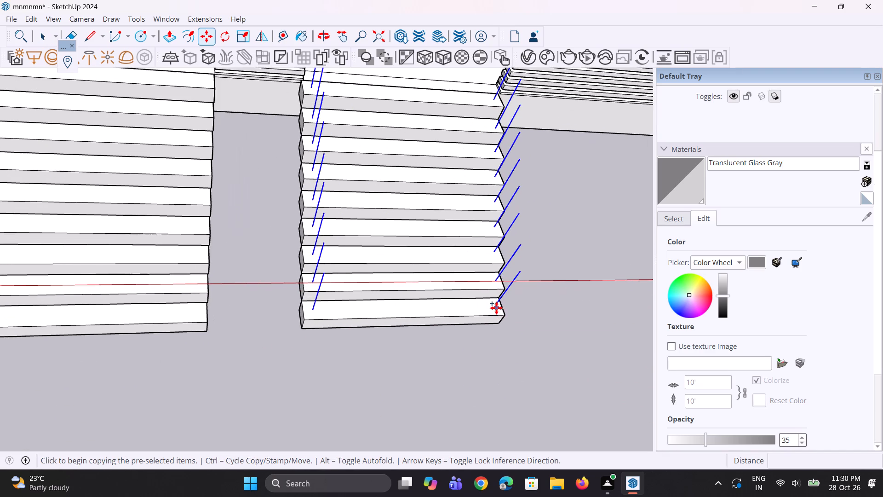
click(496, 308)
scroll(459, 314, down, 4)
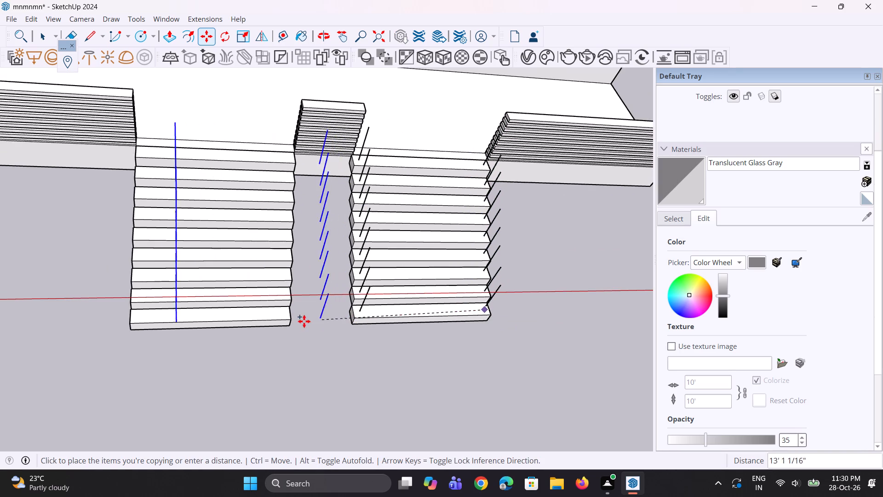
scroll(282, 313, up, 4)
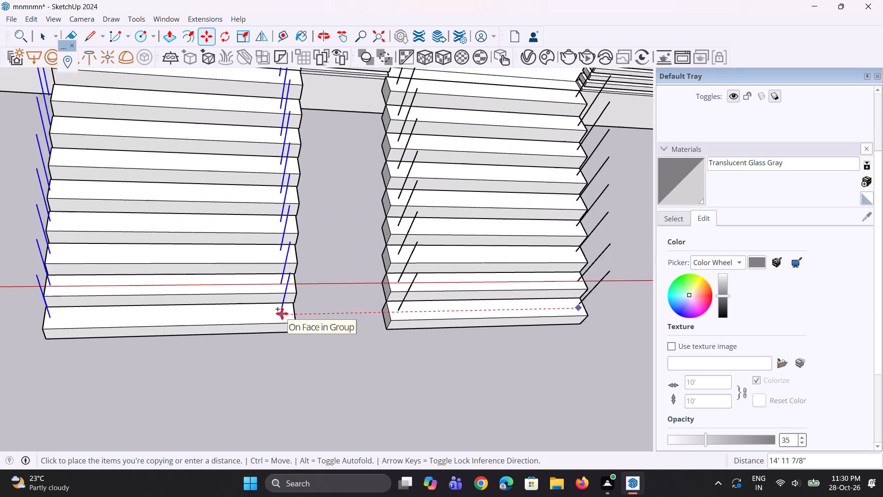
scroll(282, 313, up, 1)
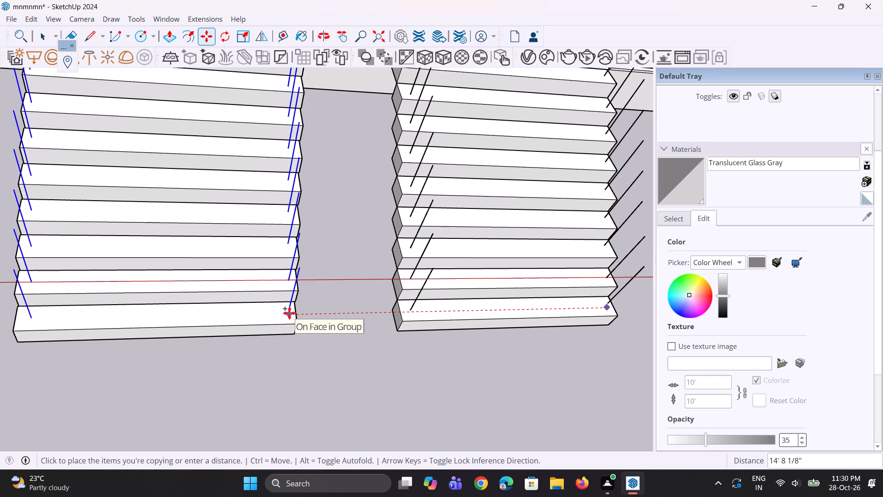
click(289, 313)
middle_drag(290, 317, 361, 272)
scroll(298, 314, up, 1)
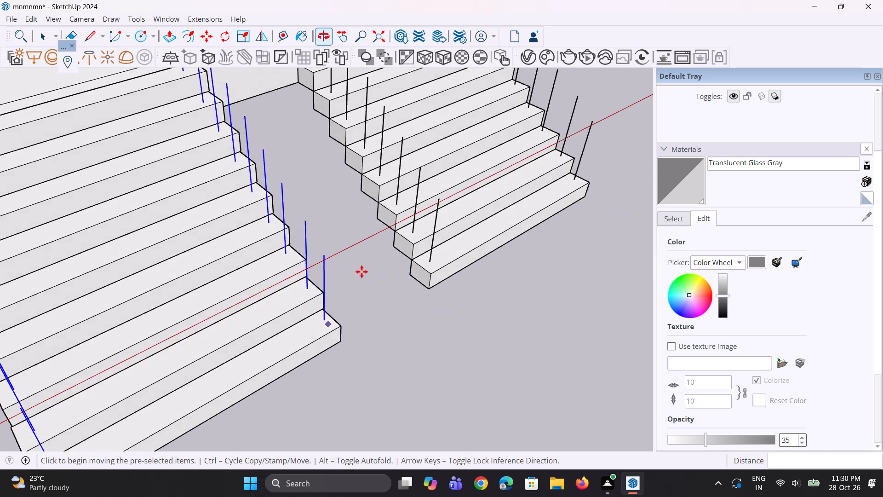
scroll(361, 272, down, 4)
key(space)
key(space)
click(369, 305)
Draw a circle of about 1" radius at the base of the left-side post line on the left staircase's uppermost tread.
scroll(369, 301, down, 5)
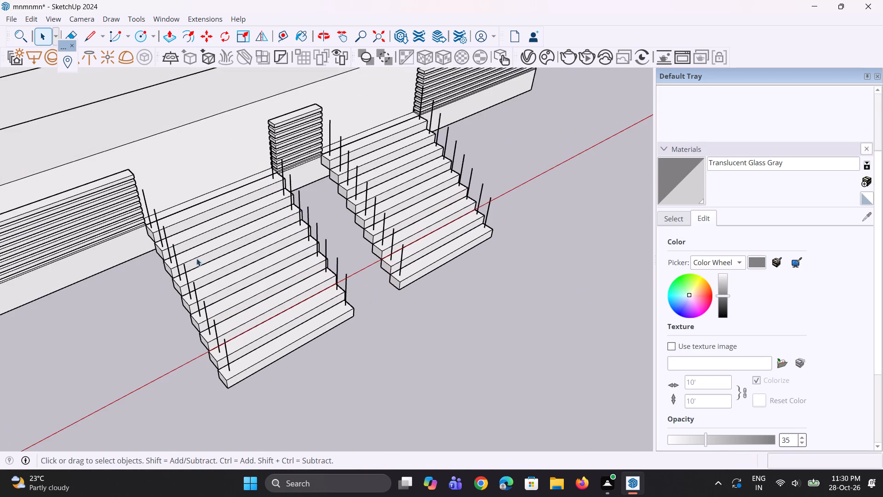
scroll(130, 197, up, 20)
scroll(130, 197, up, 2)
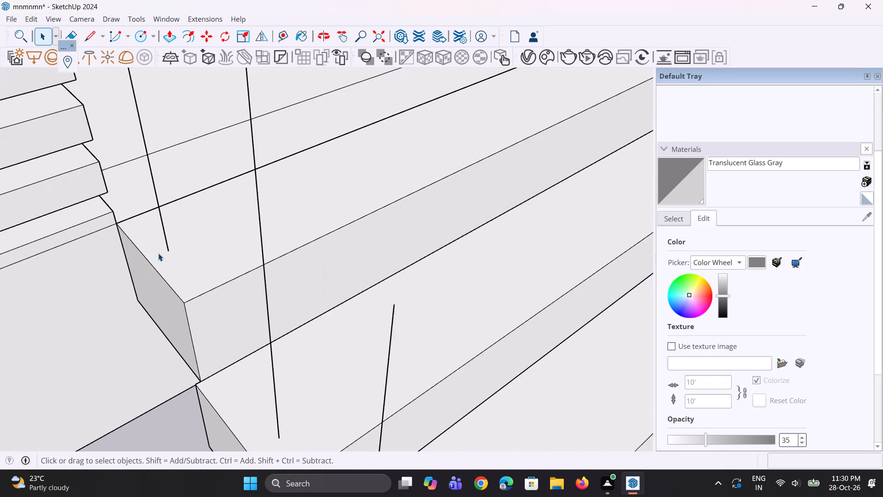
key(c)
scroll(162, 252, up, 2)
click(169, 249)
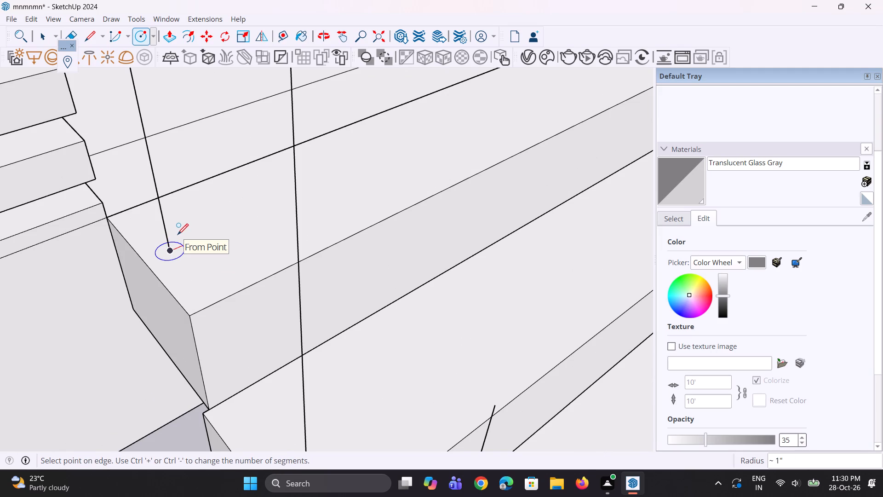
click(178, 234)
Draw a 1" radius circle at the base of the left-side post line on the second tread from the top.
scroll(194, 231, down, 5)
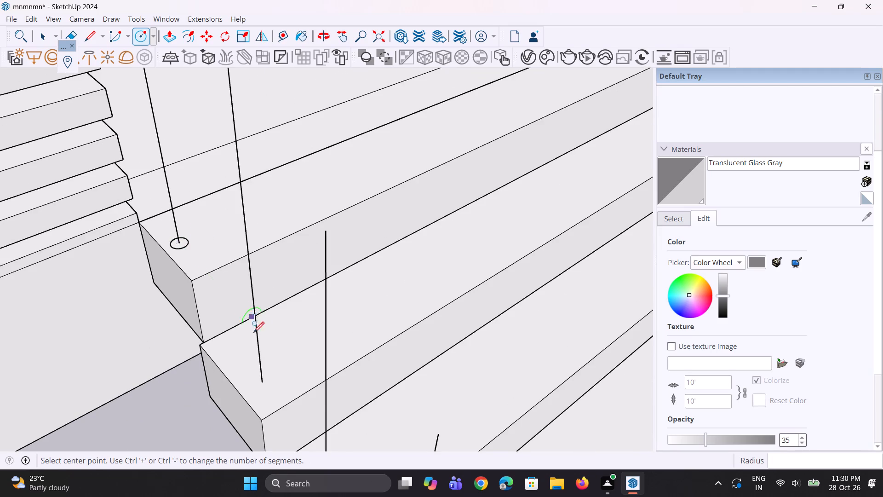
scroll(281, 413, up, 1)
click(261, 377)
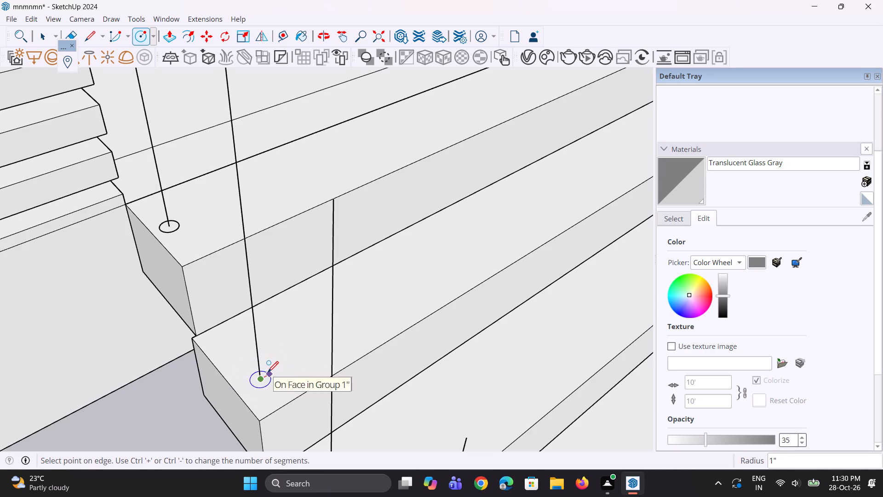
click(268, 371)
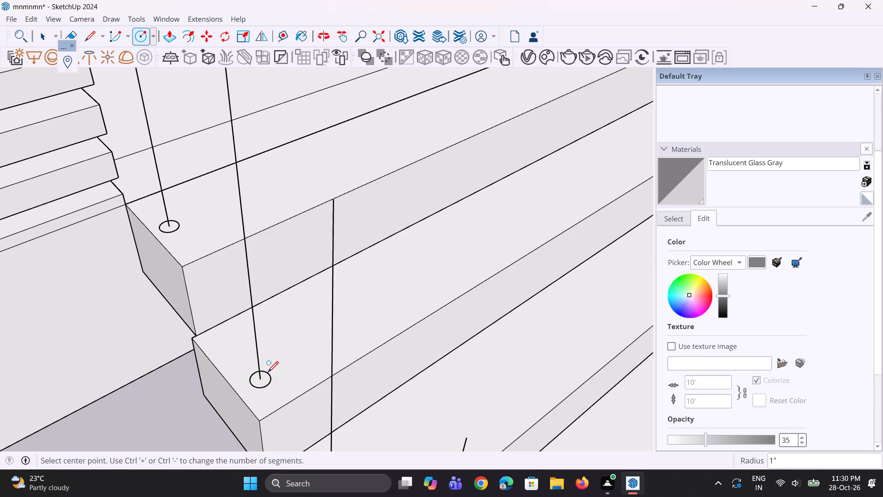
Draw a small circle centred on the base of the left-side post line on the third tread from the top.
scroll(268, 355, down, 10)
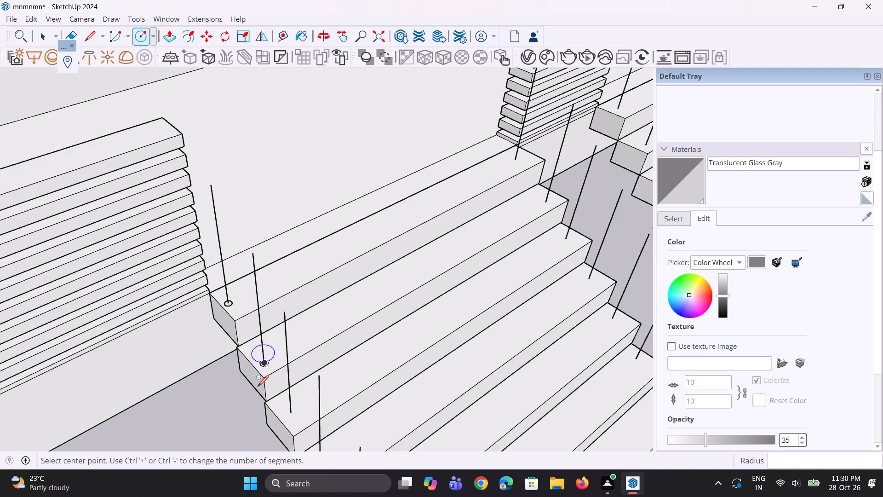
scroll(267, 423, up, 3)
scroll(302, 410, up, 6)
click(296, 405)
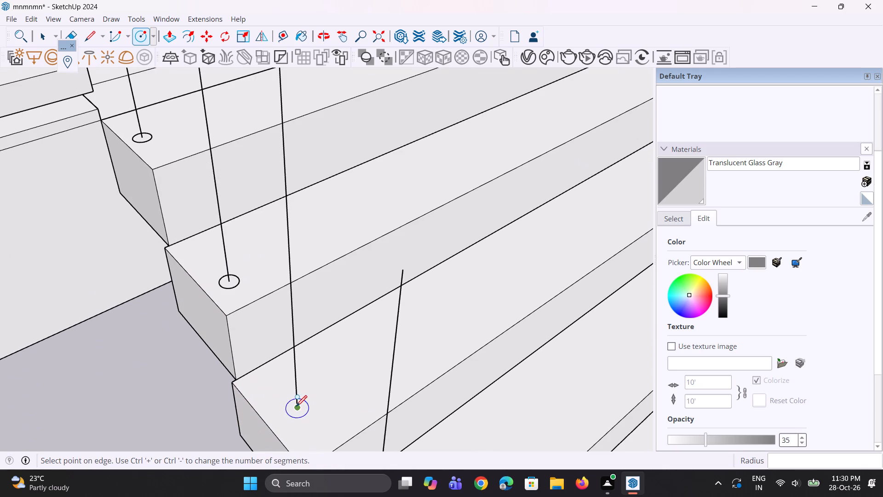
click(306, 400)
Draw a circle with a radius of 1" at the base of the left-side post line on the fourth tread from the top.
scroll(276, 378, down, 4)
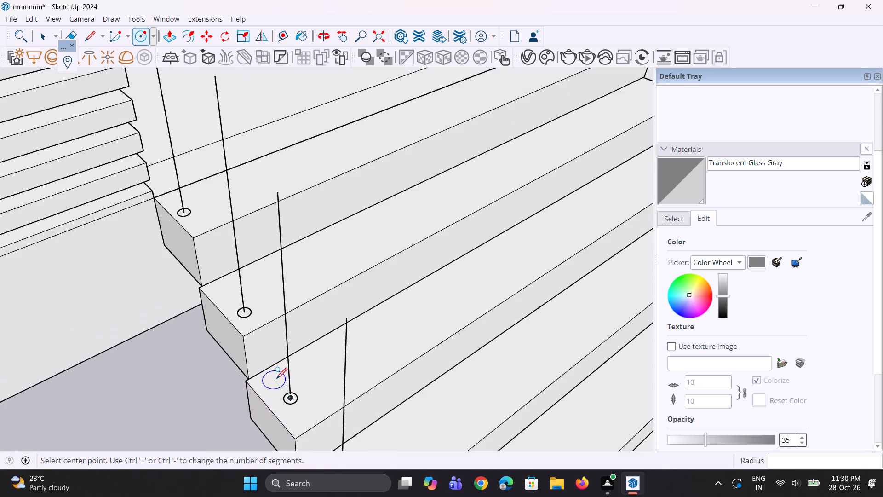
scroll(276, 378, down, 13)
scroll(295, 417, up, 10)
click(294, 398)
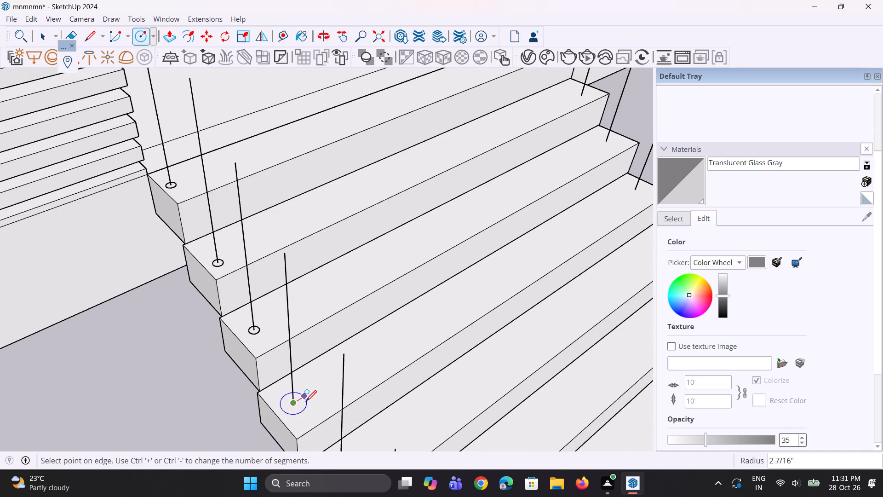
text(1")
key(Return)
Draw a 1" radius circle at the base of the left-side post line on the fifth tread from the top.
scroll(268, 376, down, 7)
scroll(264, 340, down, 4)
scroll(288, 387, up, 2)
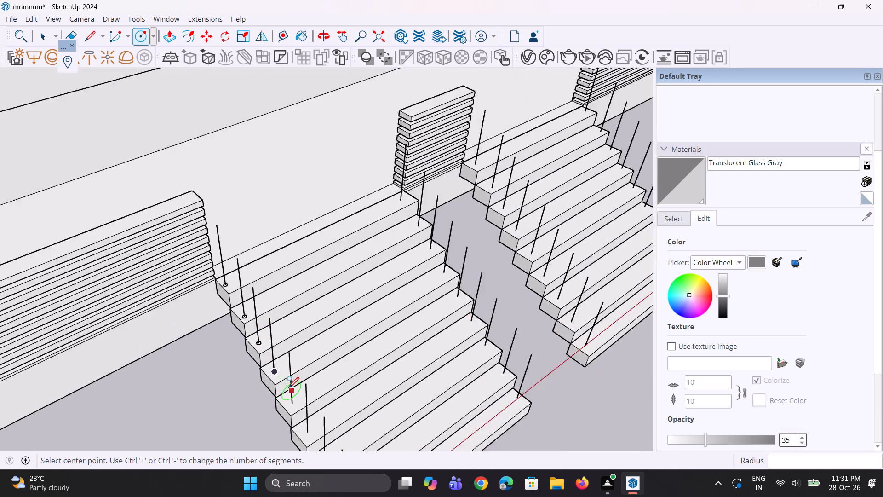
scroll(288, 387, up, 20)
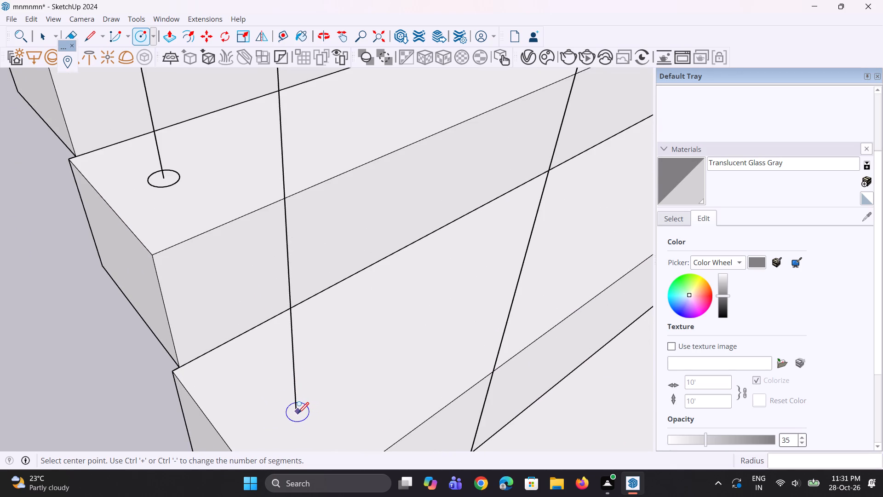
click(297, 410)
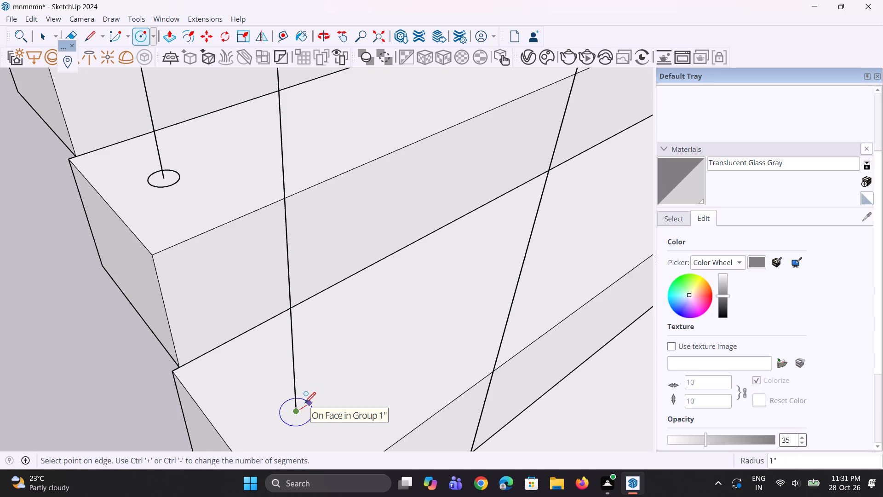
click(304, 404)
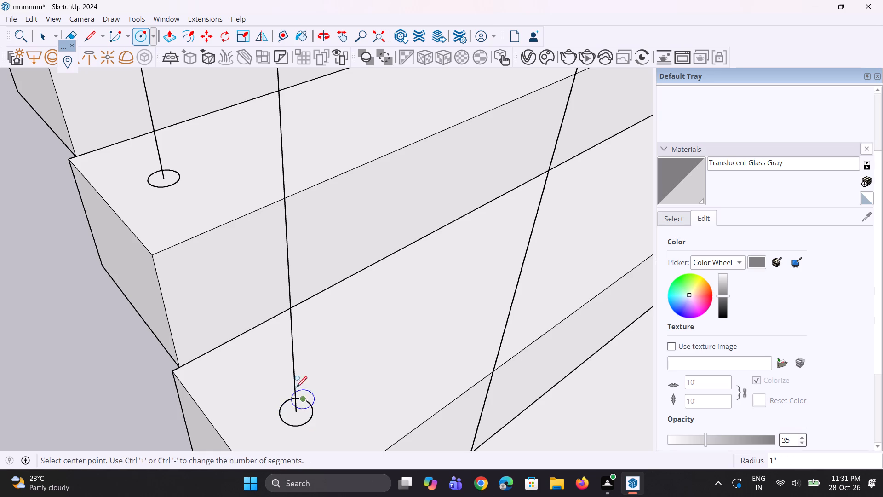
Draw a 1" radius circle at the base of the left-side post line on the sixth tread from the top.
scroll(281, 355, down, 20)
scroll(286, 416, up, 4)
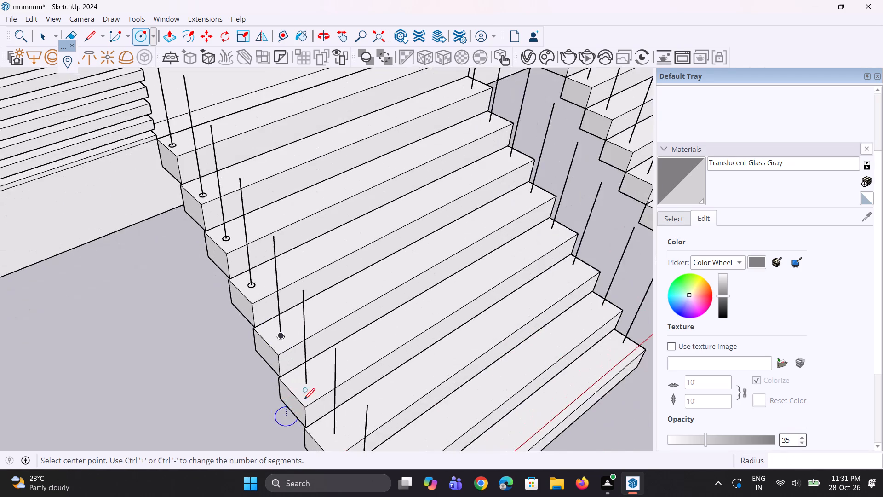
scroll(304, 399, up, 7)
click(305, 376)
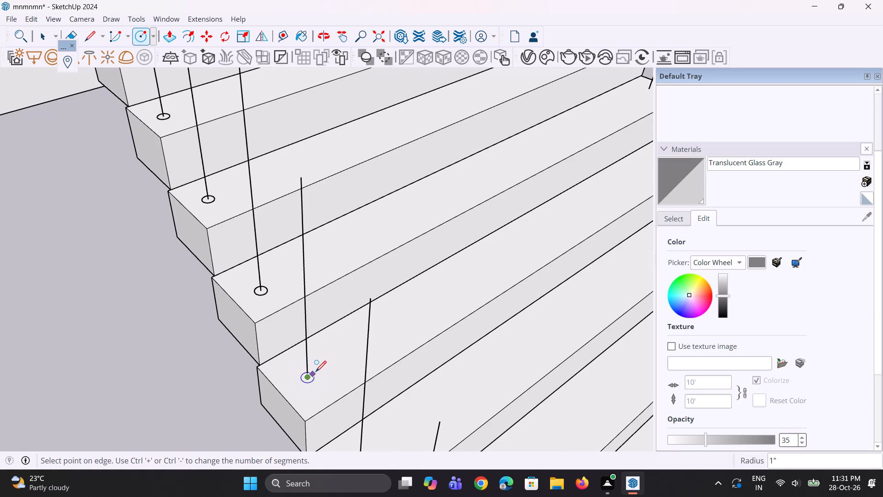
click(315, 372)
Draw a 1" radius circle at the base of the left-side post line on the seventh tread from the top.
scroll(282, 289, down, 8)
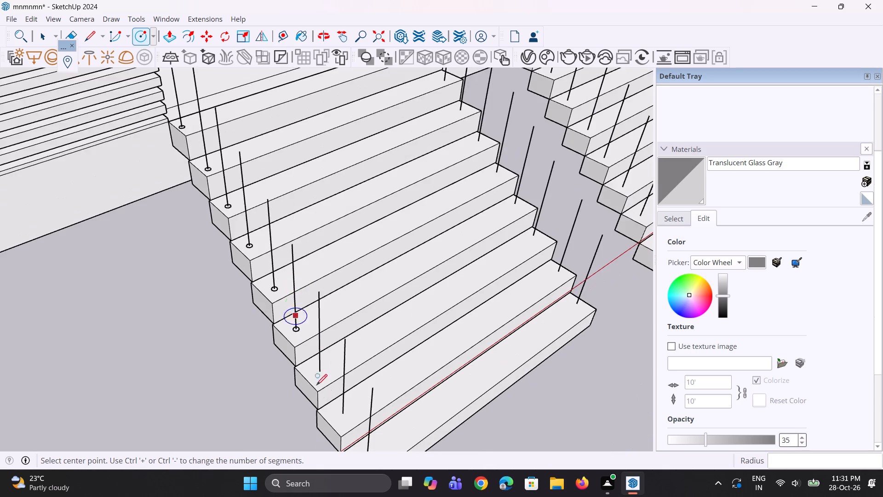
scroll(320, 399, up, 3)
scroll(318, 354, up, 7)
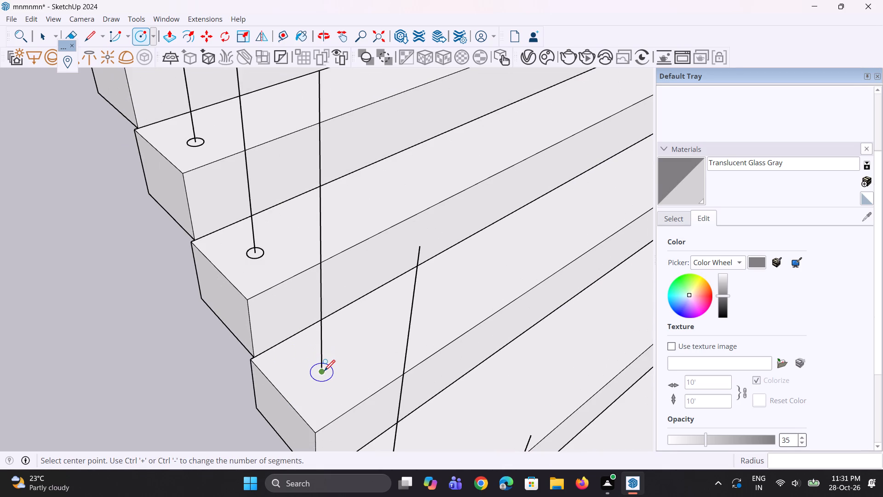
click(323, 370)
click(331, 363)
Draw a 1" radius circle at the base of the left-side post line on the eighth tread from the top.
scroll(309, 347, down, 8)
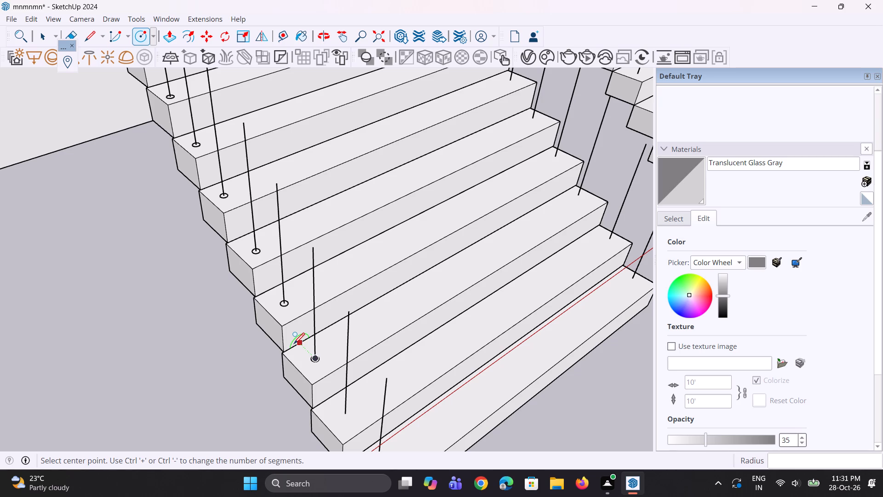
scroll(303, 329, up, 1)
scroll(335, 222, down, 3)
scroll(373, 334, up, 3)
scroll(351, 380, up, 6)
click(328, 387)
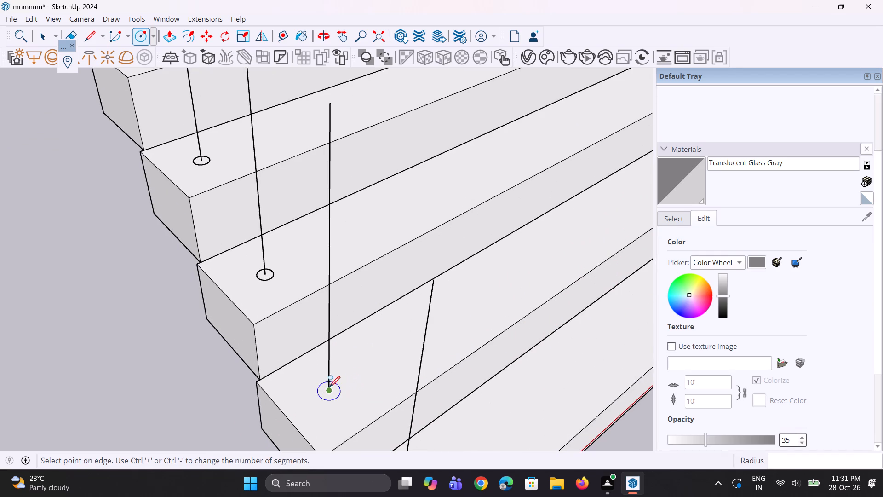
click(337, 382)
Draw a 1" radius circle at the base of the left-side post line on the bottom tread.
scroll(305, 322, down, 5)
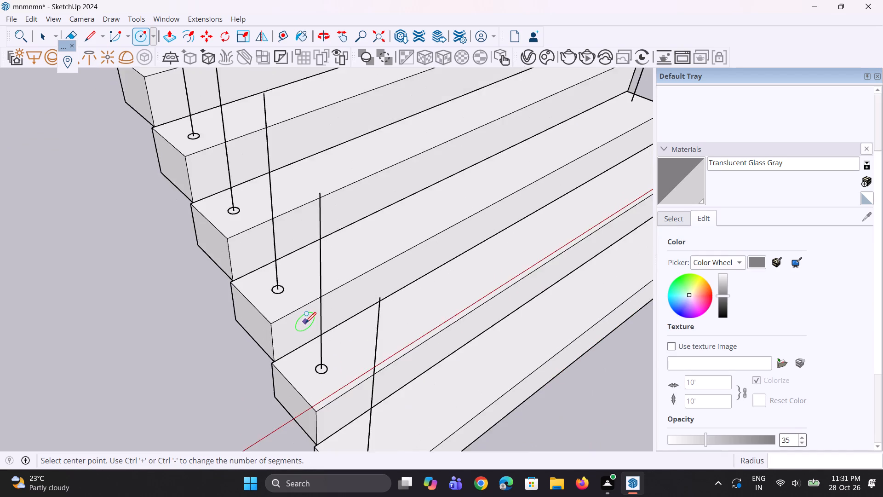
scroll(305, 322, down, 3)
scroll(369, 407, up, 6)
click(343, 408)
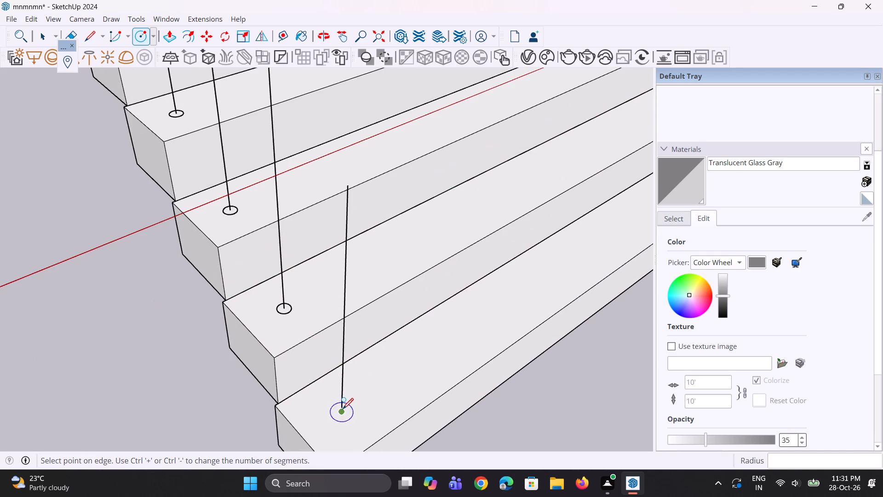
click(348, 407)
Draw a 1" radius circle at the base of the right-side post line on the bottom tread.
scroll(194, 426, down, 7)
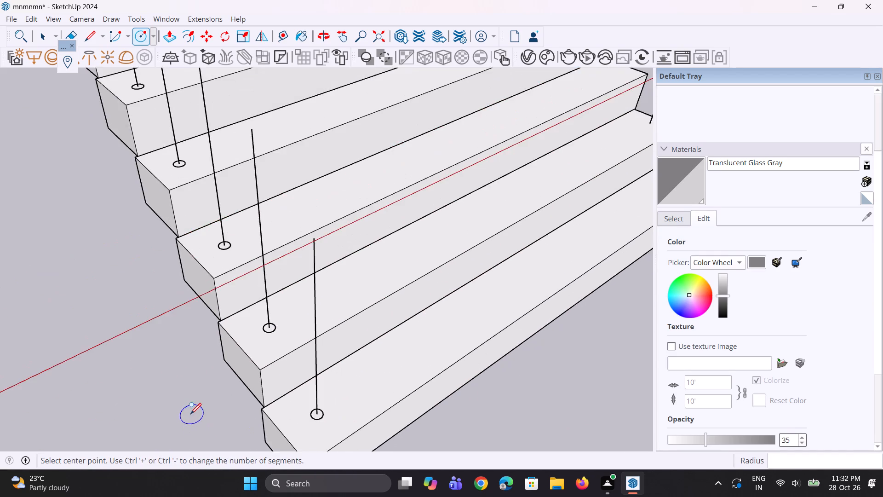
scroll(190, 413, down, 7)
scroll(614, 234, up, 13)
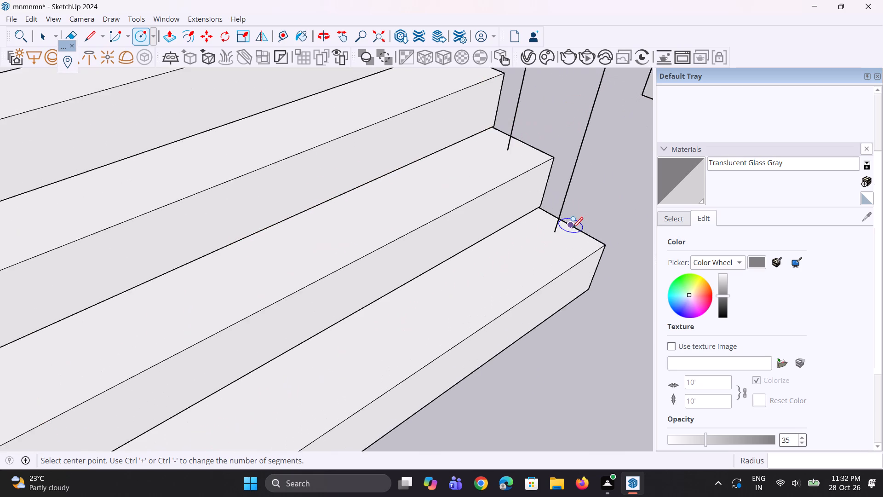
scroll(572, 227, up, 2)
click(549, 232)
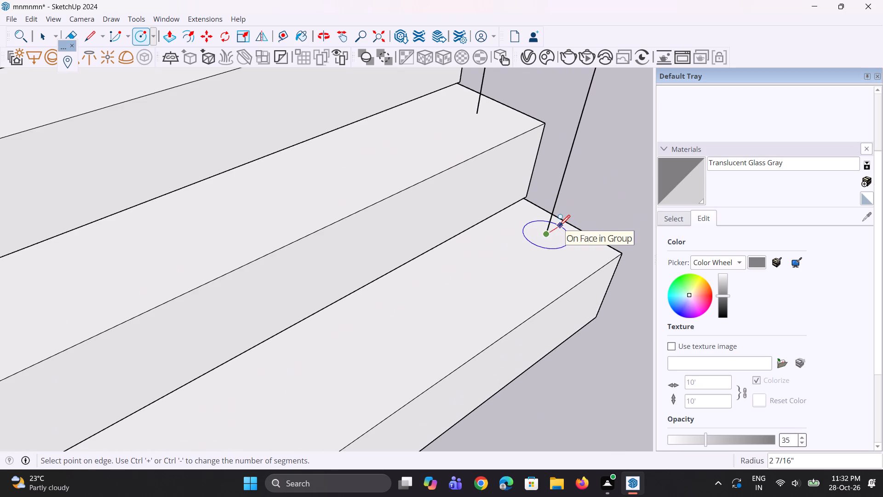
click(556, 228)
Draw a 1" radius circle at the base of the right-side post line on the second tread from the bottom.
scroll(488, 272, down, 2)
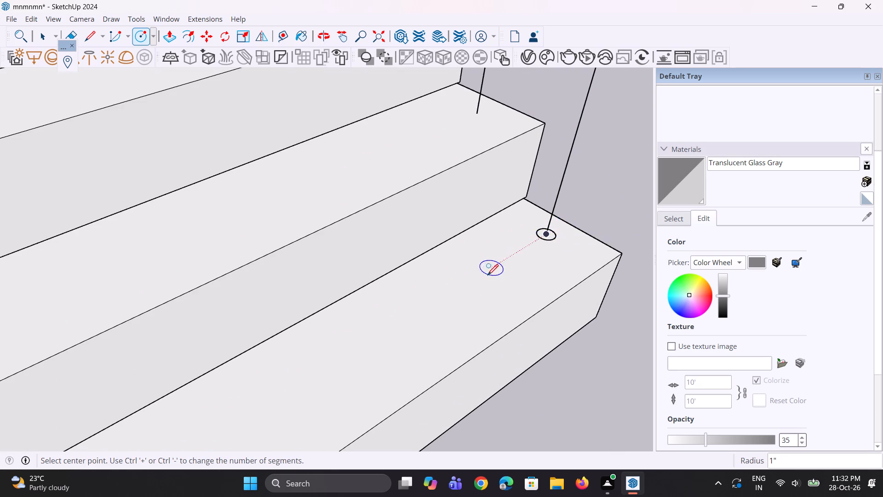
scroll(487, 274, down, 2)
scroll(502, 170, up, 7)
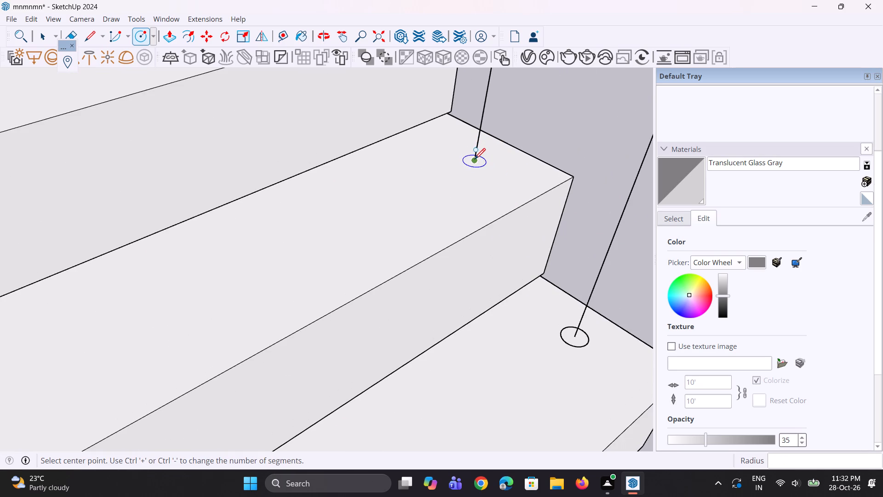
click(475, 158)
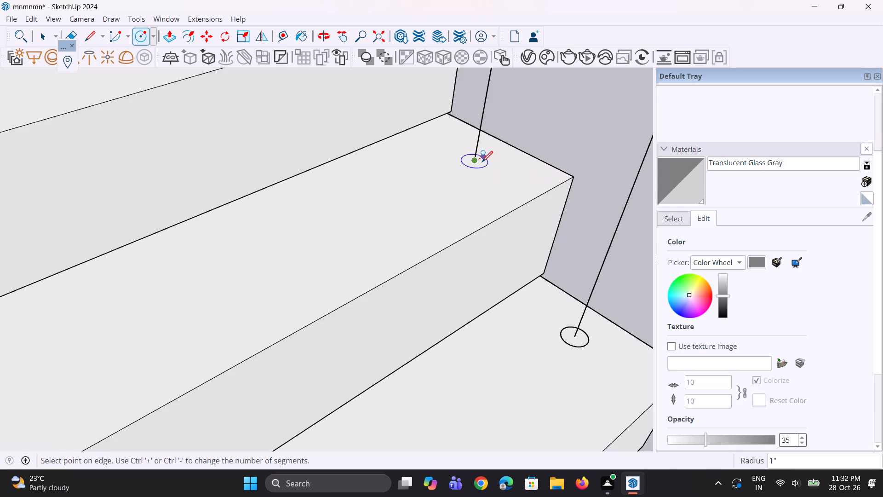
click(482, 161)
Draw a 1" radius circle at the base of the right-side post line on the third tread from the bottom.
scroll(447, 231, down, 15)
scroll(427, 167, up, 5)
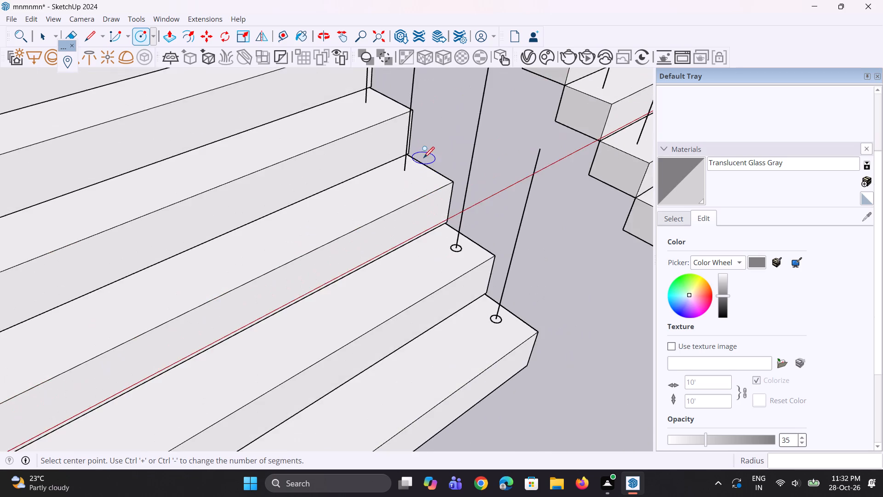
scroll(424, 157, up, 10)
click(401, 171)
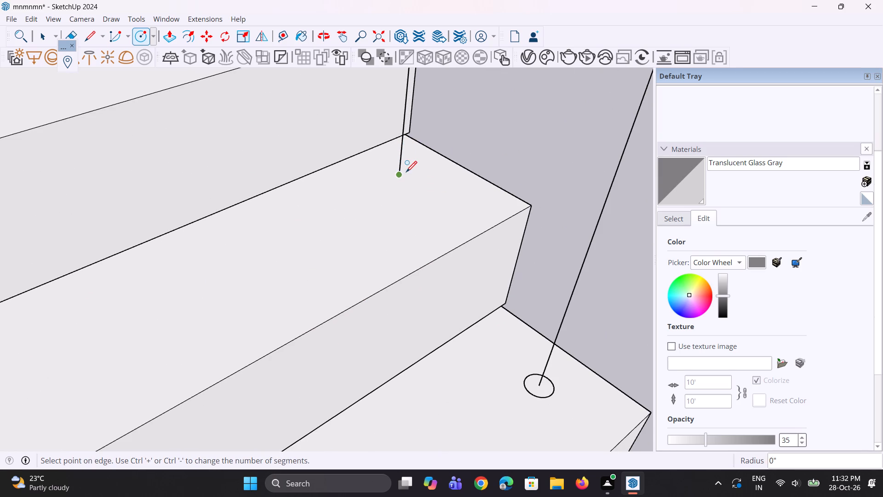
click(408, 171)
Draw a 1" radius circle at the base of the right-side post line on the fourth tread from the bottom.
scroll(413, 209, down, 4)
scroll(401, 245, down, 4)
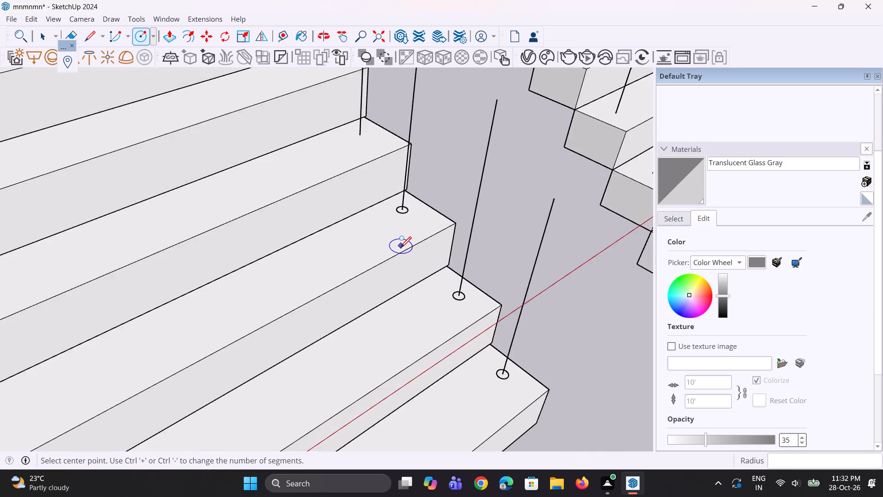
scroll(401, 247, down, 7)
scroll(379, 172, up, 16)
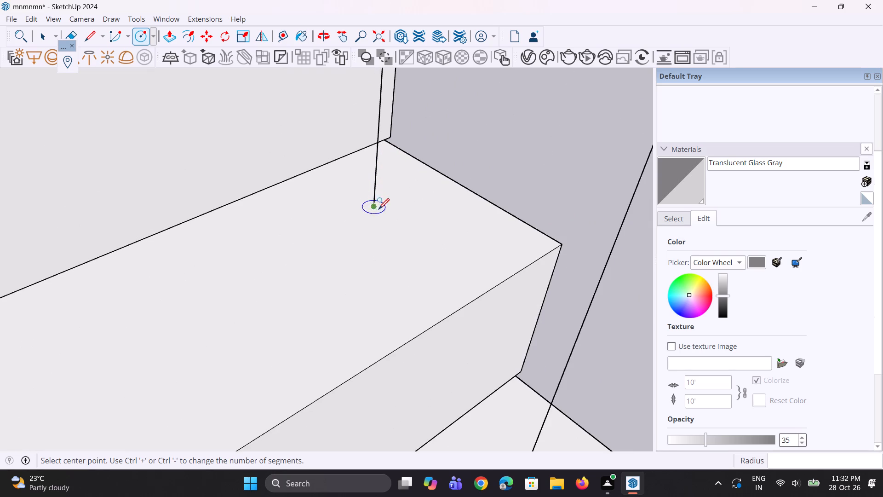
click(375, 205)
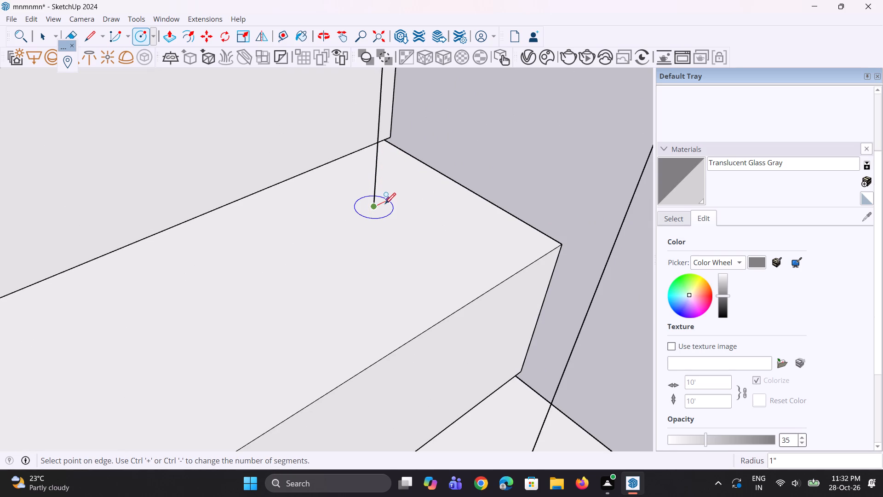
click(385, 203)
Draw a 1" radius circle at the base of the right-side post line on the fifth tread from the bottom.
scroll(391, 237, down, 15)
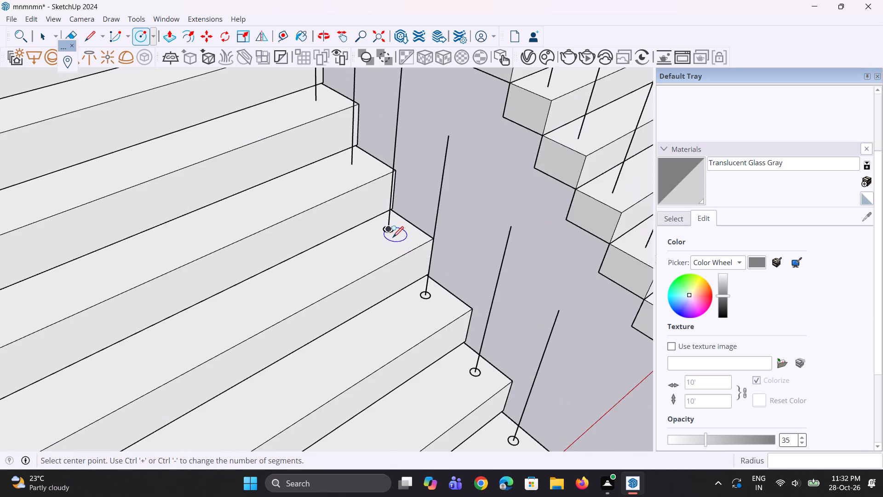
scroll(378, 181, up, 3)
scroll(357, 149, up, 10)
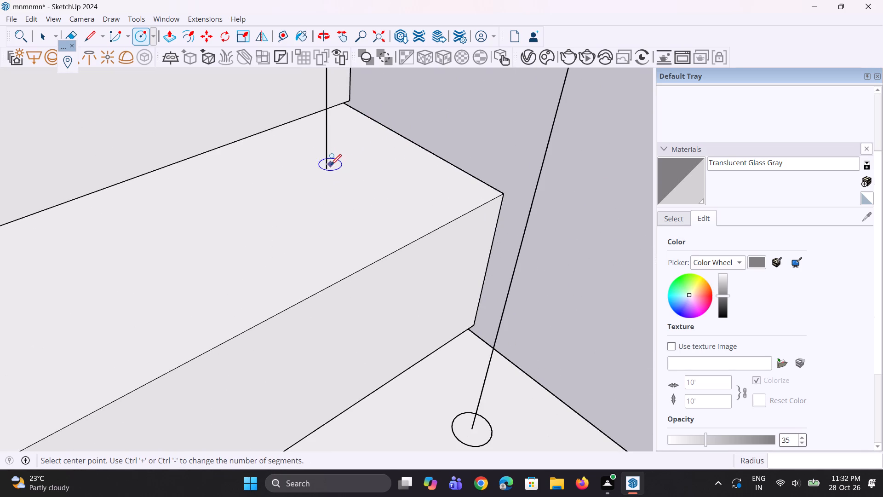
click(328, 164)
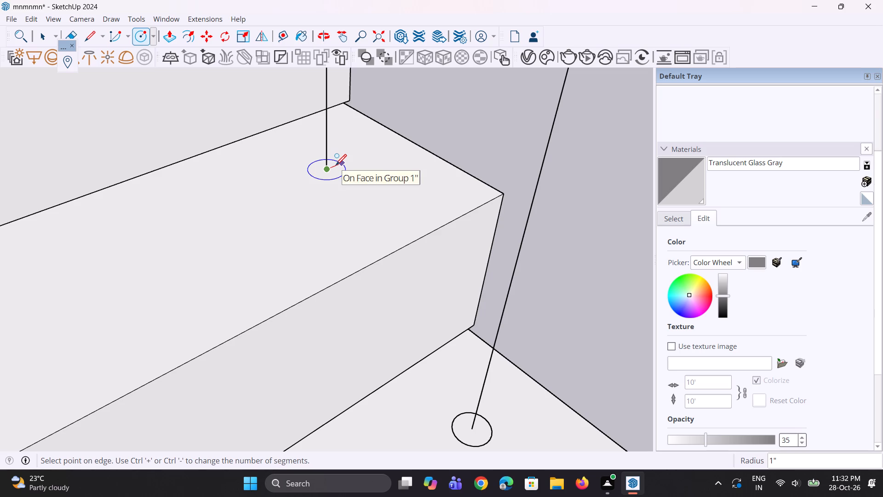
click(336, 164)
Draw a 1" radius circle at the base of the right-side post line on the sixth tread from the bottom.
scroll(354, 232, down, 17)
scroll(320, 139, up, 2)
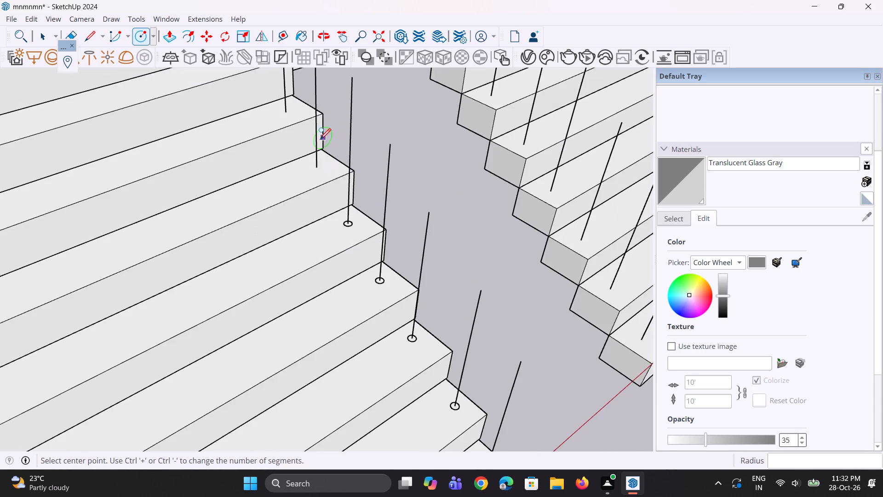
scroll(320, 139, up, 14)
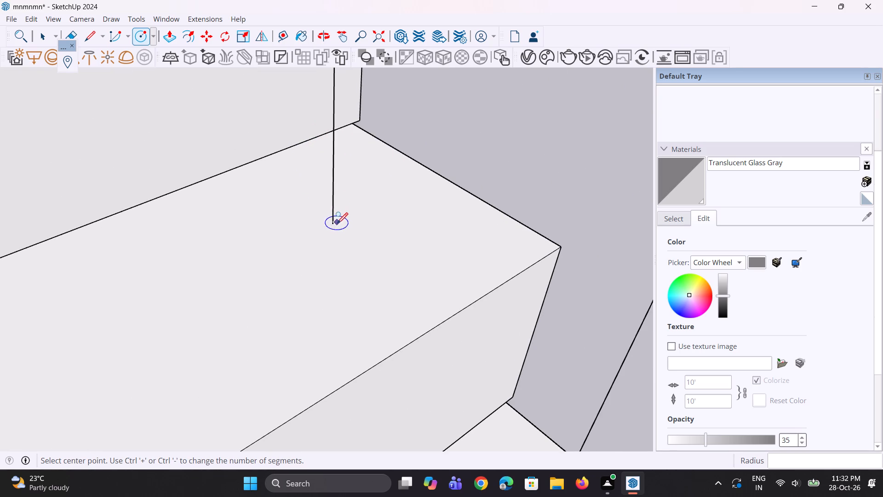
click(335, 223)
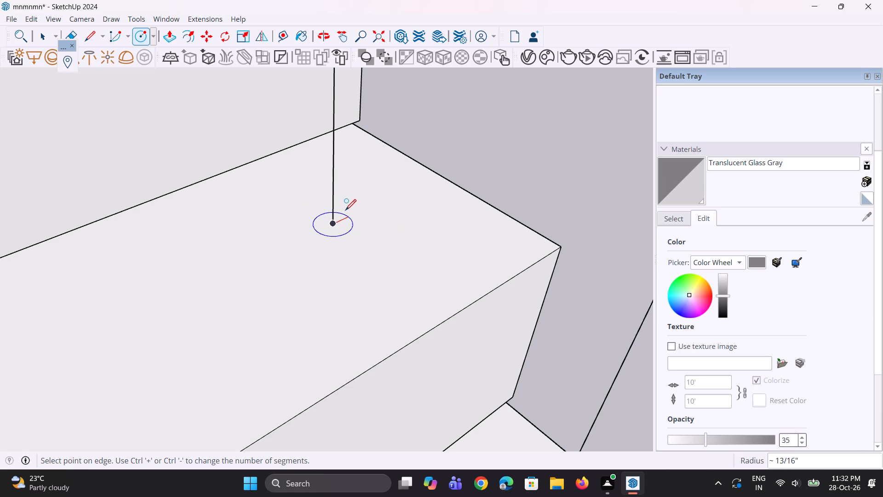
click(348, 208)
Draw a 1" radius circle at the base of the right-side post line on the seventh tread from the bottom.
scroll(354, 250, down, 2)
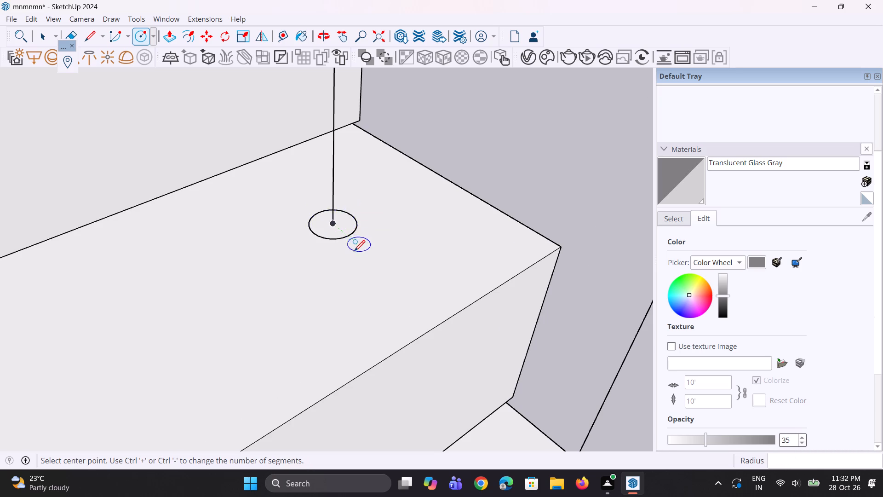
scroll(354, 250, down, 14)
scroll(306, 170, up, 6)
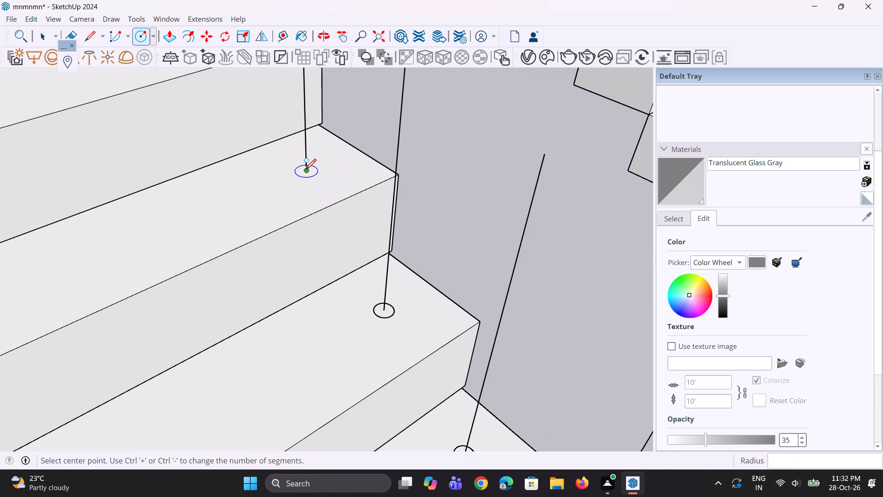
click(305, 169)
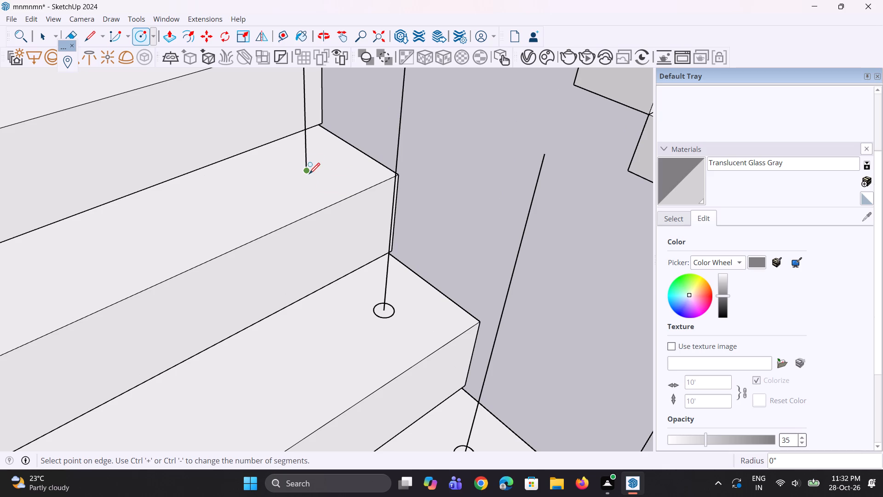
click(308, 171)
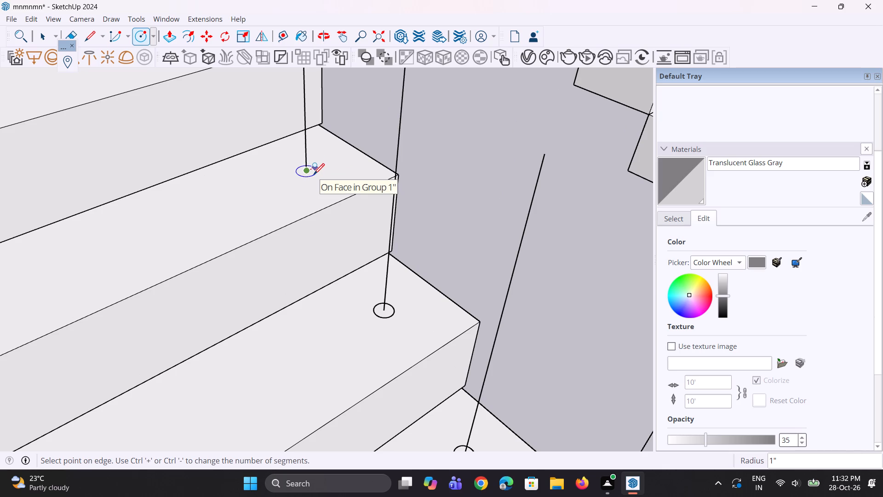
click(314, 173)
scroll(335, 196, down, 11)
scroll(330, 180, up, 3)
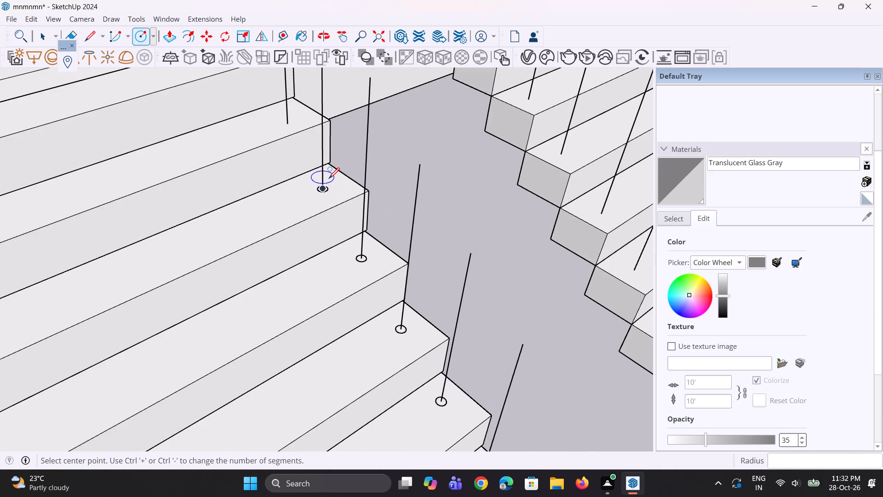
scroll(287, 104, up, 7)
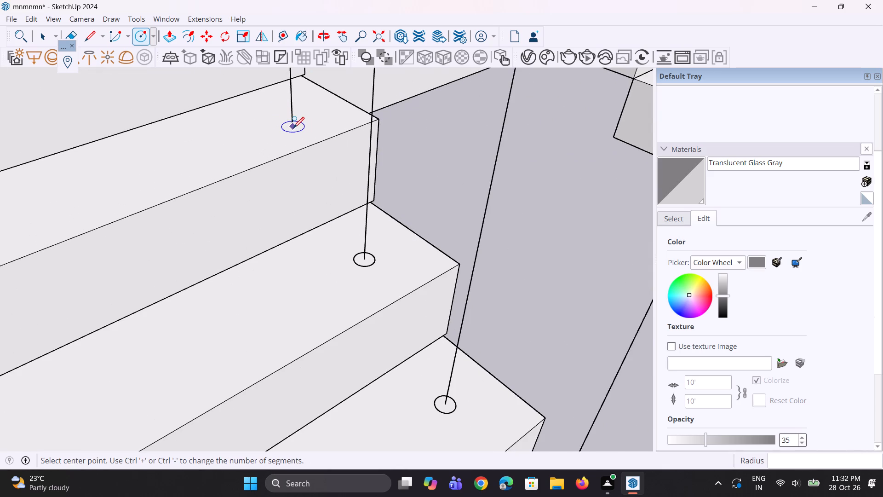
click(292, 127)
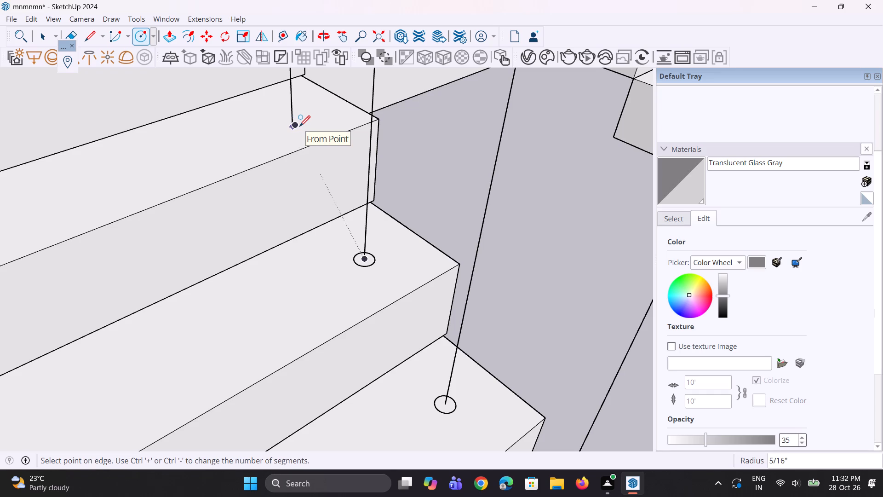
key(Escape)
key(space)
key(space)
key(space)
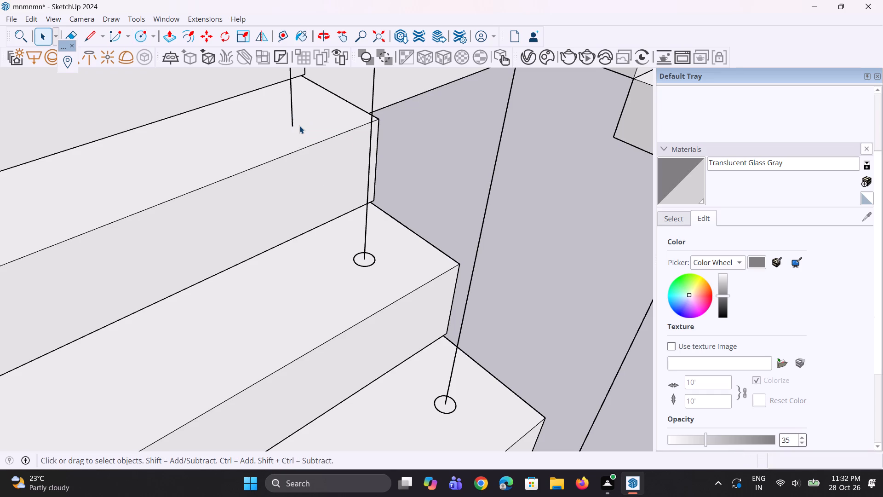
Draw a 1" radius circle at the base of the right-side post line on the eighth tread from the bottom.
text(c)
scroll(299, 107, up, 4)
click(291, 130)
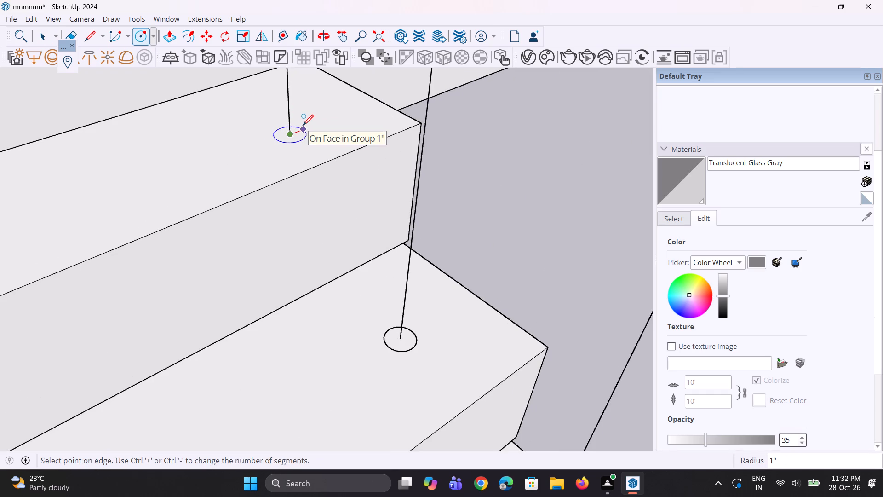
click(303, 125)
Draw a 1" radius circle at the base of the right-side post line on the ninth tread from the bottom.
scroll(293, 234, down, 12)
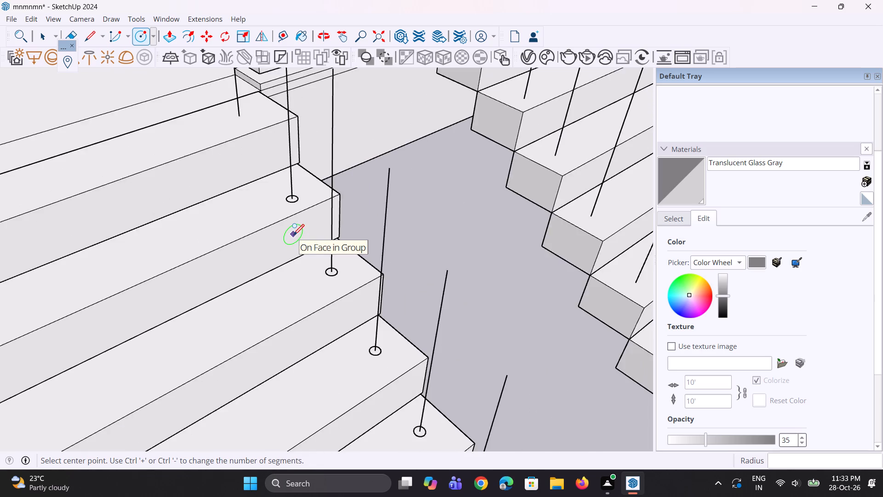
scroll(293, 234, down, 4)
scroll(269, 158, up, 12)
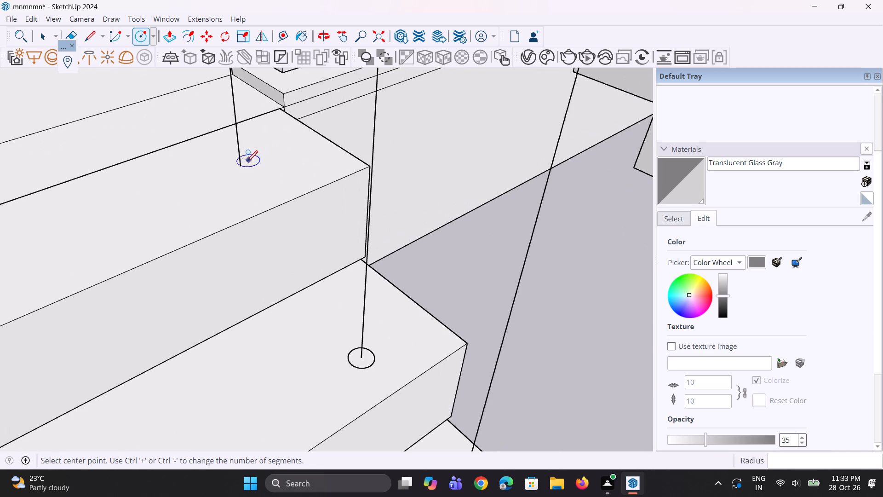
click(242, 162)
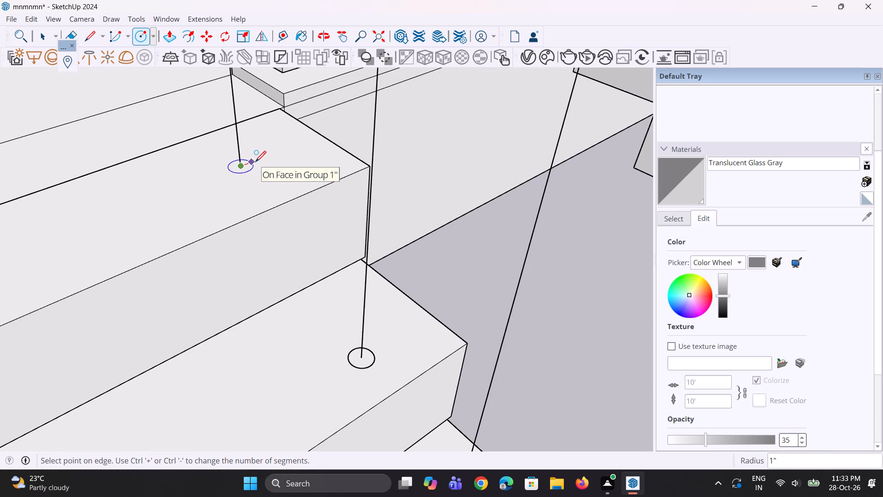
click(255, 161)
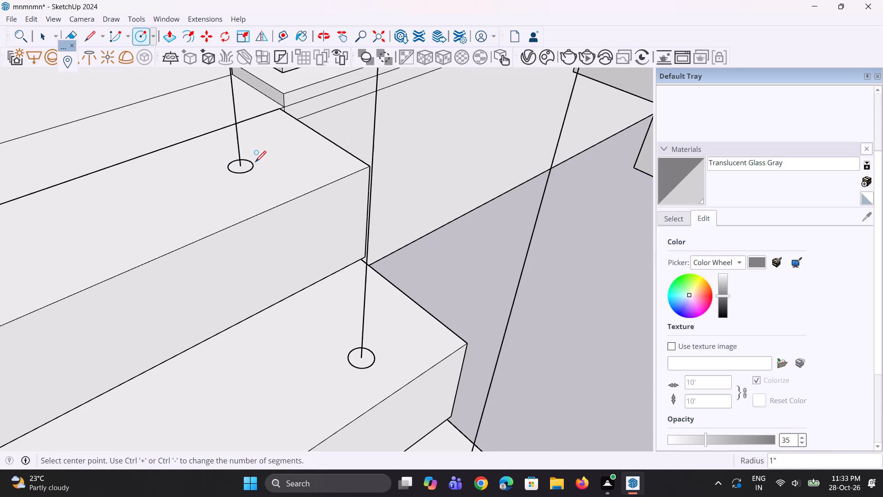
Push/Pull the right-side circle on the ninth tread from the bottom upward about 3' to the top of its post line.
key(p)
click(246, 164)
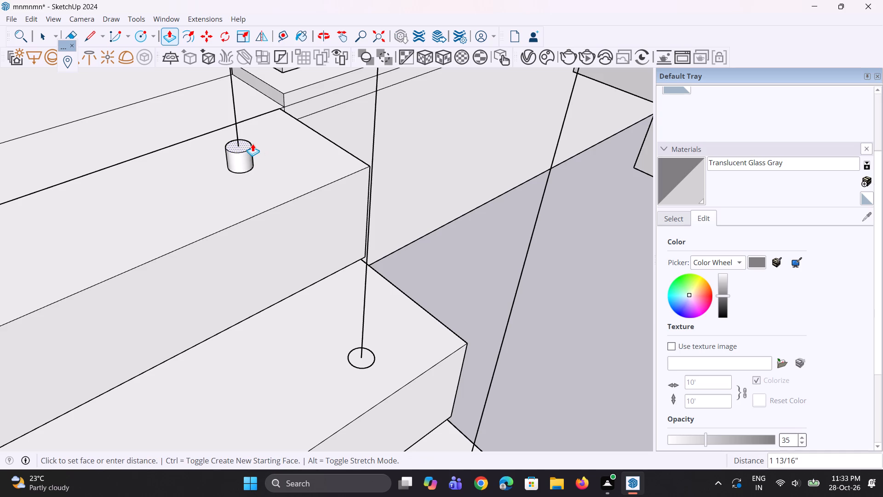
scroll(252, 144, down, 18)
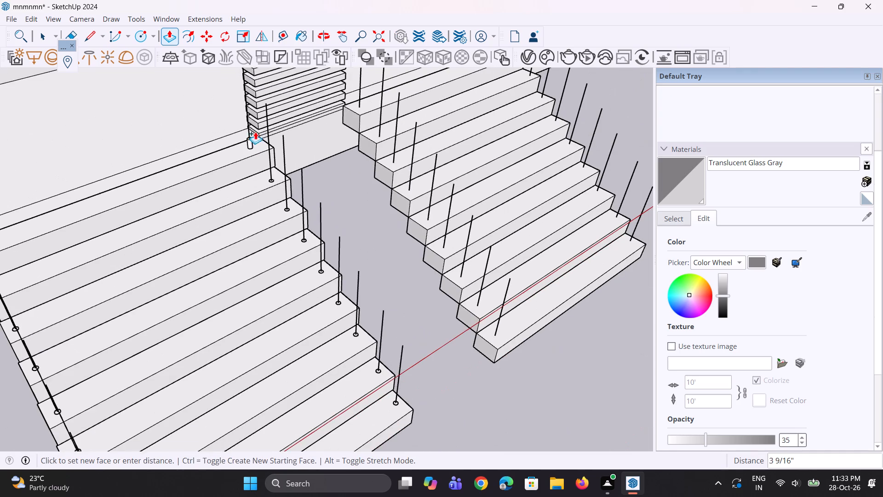
scroll(255, 124, down, 4)
scroll(247, 84, up, 5)
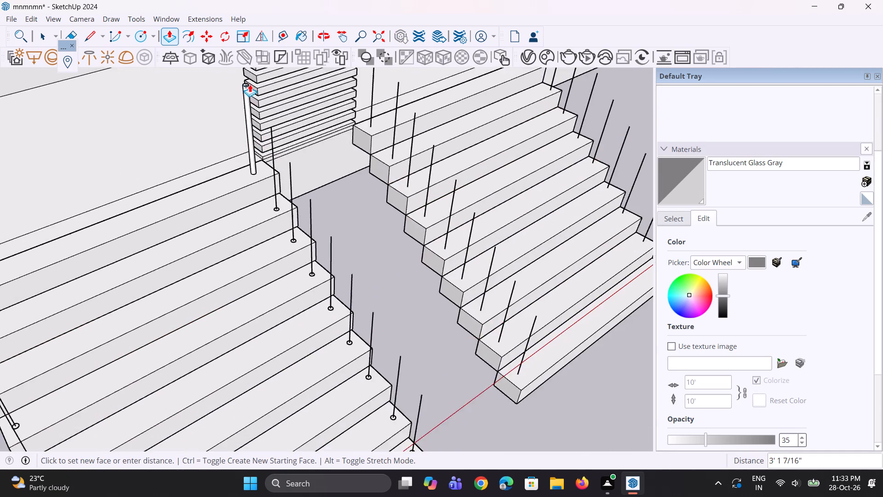
scroll(250, 84, up, 6)
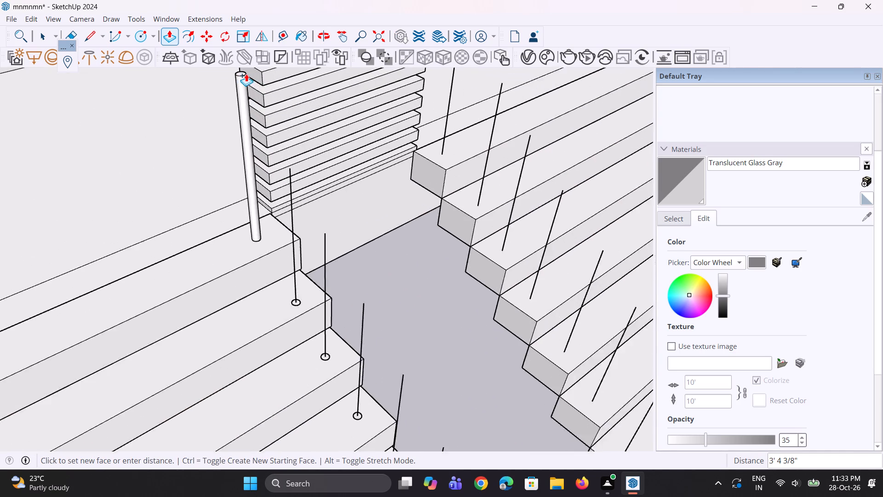
scroll(246, 74, up, 1)
scroll(241, 100, down, 9)
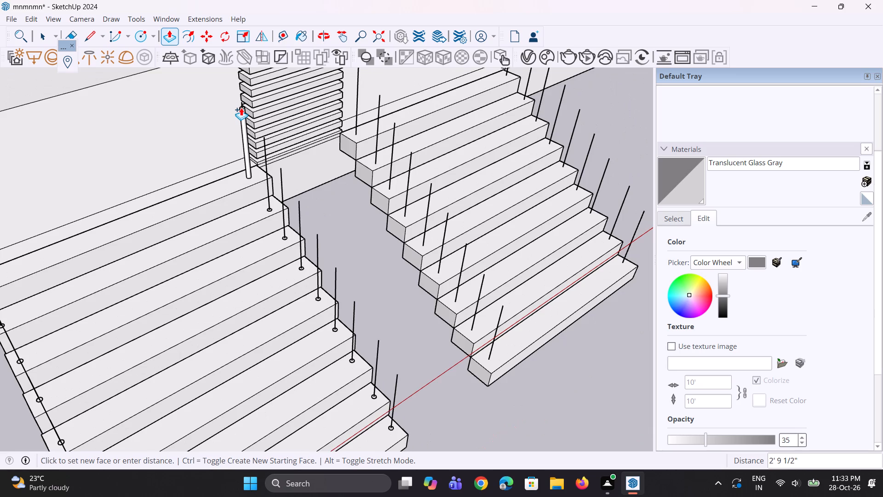
scroll(241, 106, up, 3)
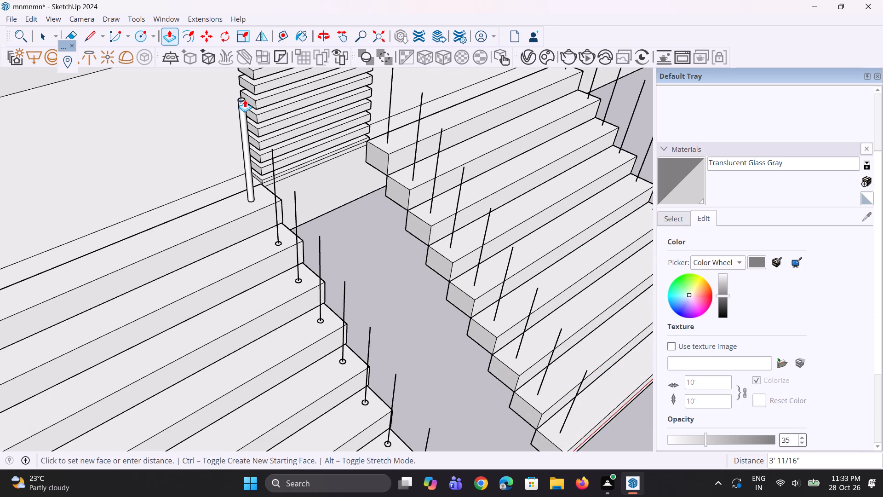
click(245, 99)
Extrude the right-side circles on the eighth, seventh and sixth treads from the bottom by the same distance as the ninth-tread post.
scroll(273, 214, up, 8)
double_click(282, 261)
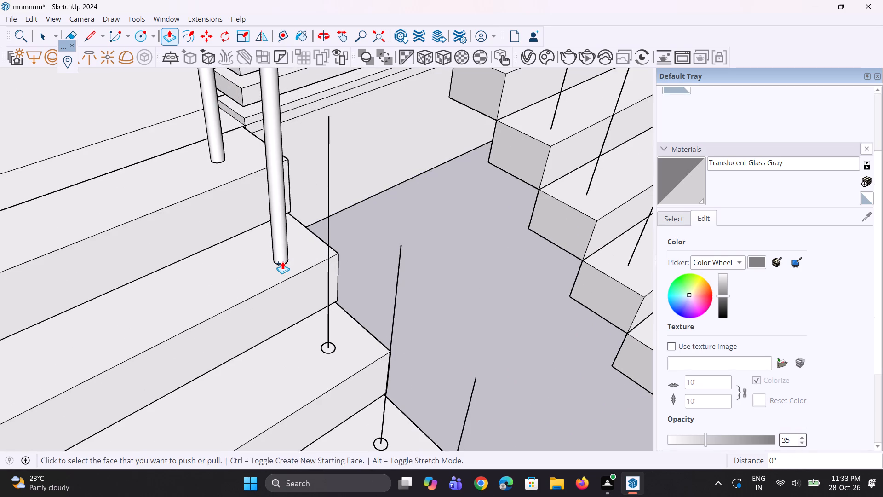
scroll(281, 203, down, 9)
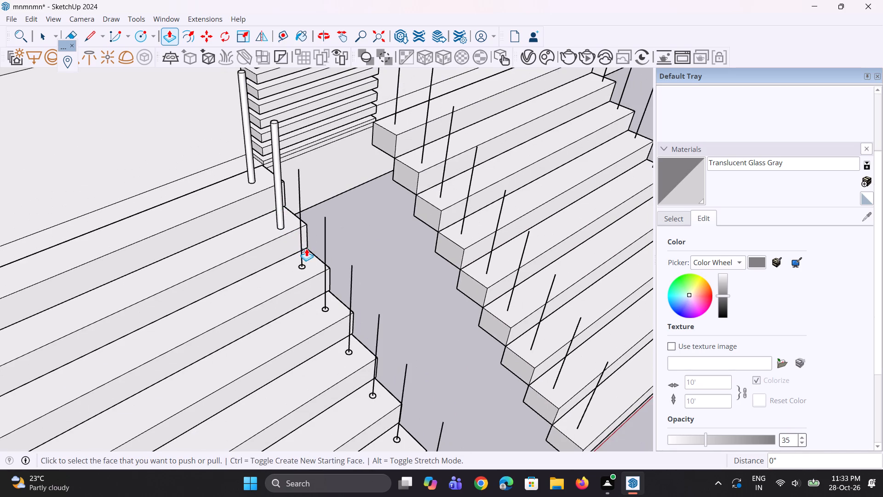
scroll(306, 248, up, 5)
double_click(304, 270)
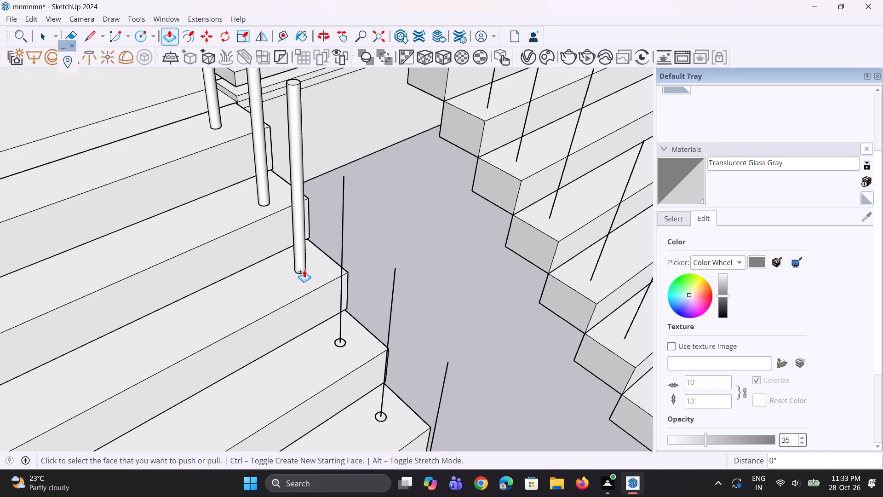
scroll(304, 270, down, 4)
scroll(305, 278, up, 2)
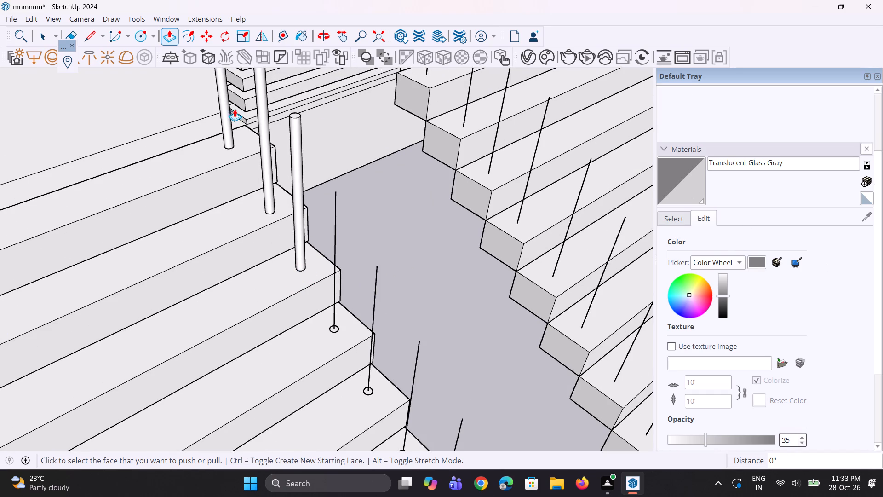
scroll(327, 357, up, 2)
scroll(344, 324, up, 6)
double_click(334, 326)
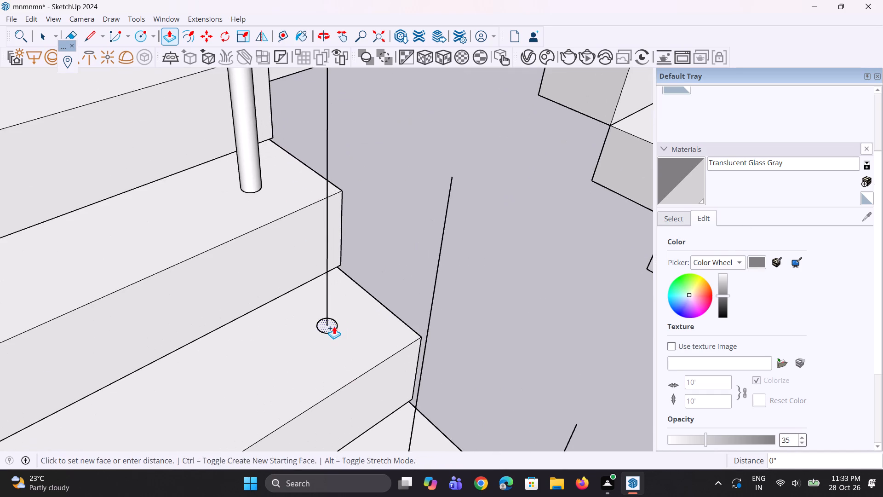
Extrude the right-side circles on the fifth and fourth treads from the bottom by the same distance.
scroll(322, 195, down, 4)
scroll(361, 394, up, 2)
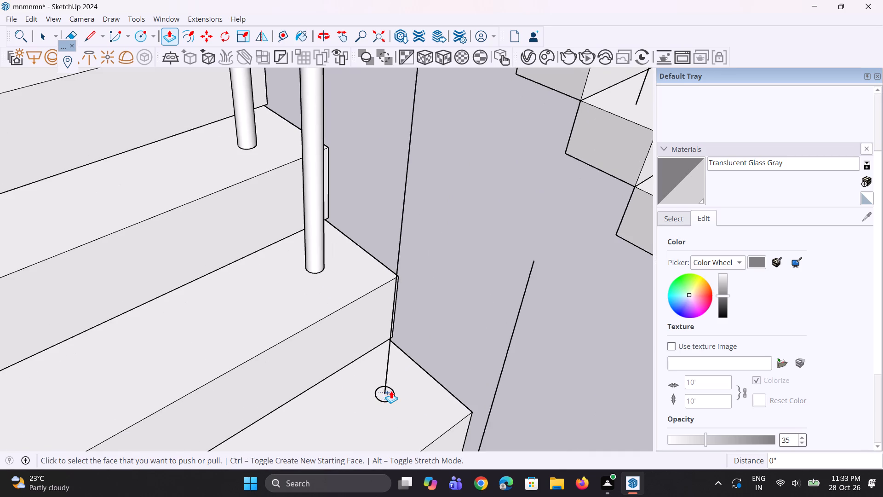
double_click(391, 391)
scroll(338, 261, down, 10)
scroll(373, 361, up, 3)
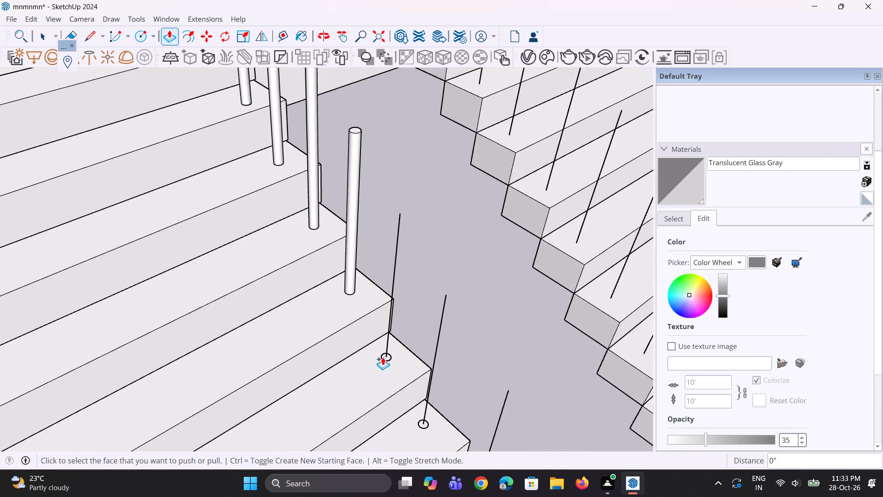
scroll(385, 357, up, 4)
double_click(385, 357)
Extrude the right-side circles on the three lowest treads upward by the same distance, completing that side's posts.
scroll(319, 252, down, 9)
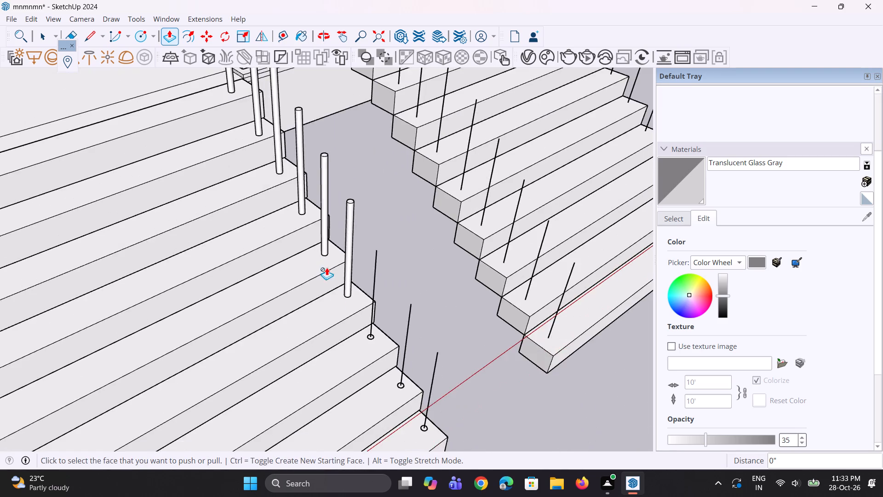
scroll(374, 367, up, 7)
double_click(415, 398)
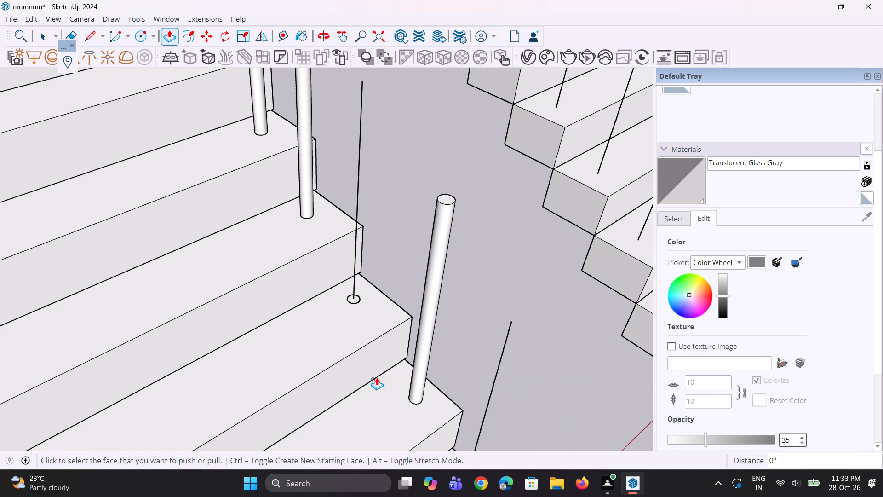
scroll(363, 311, up, 1)
double_click(354, 301)
scroll(350, 295, up, 1)
scroll(350, 295, down, 5)
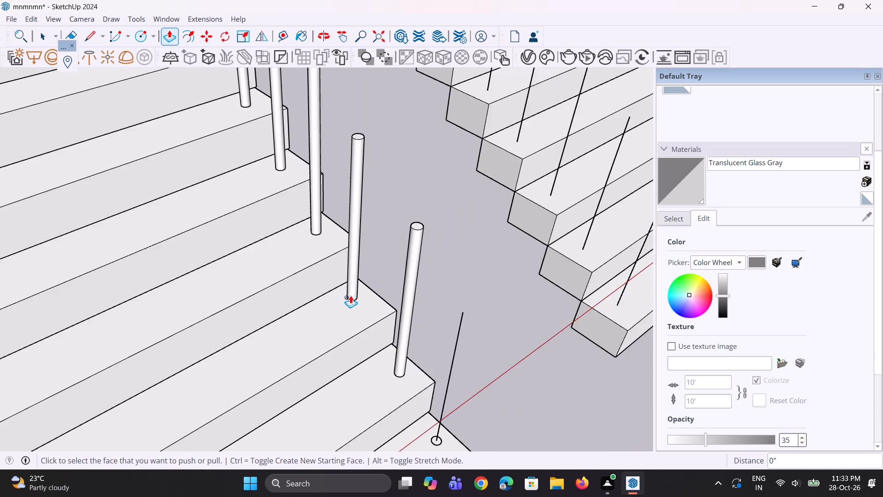
scroll(350, 295, down, 11)
scroll(378, 341, up, 10)
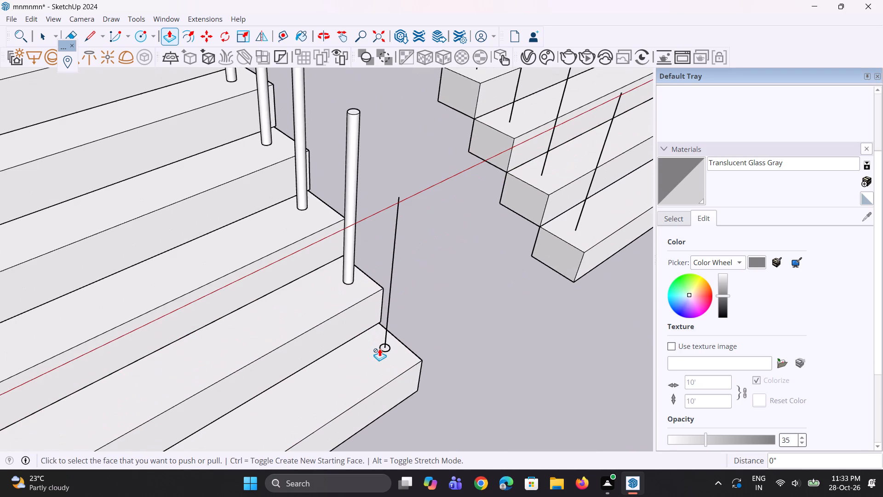
double_click(379, 348)
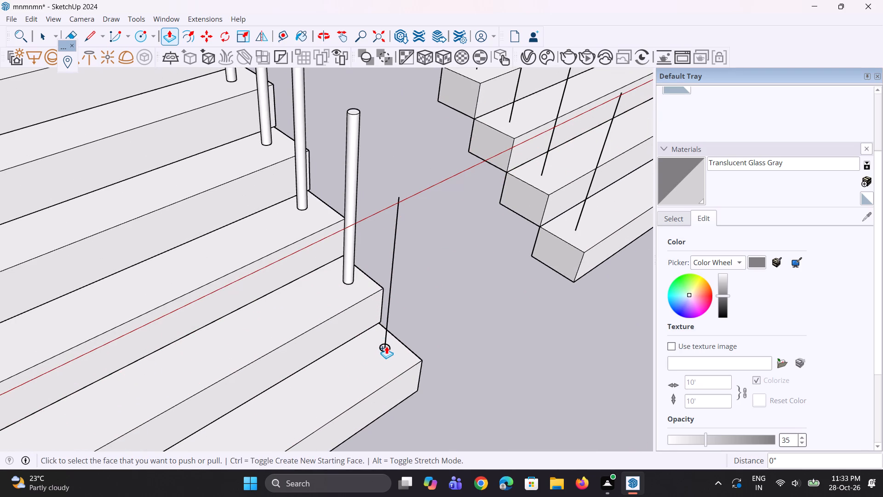
double_click(386, 346)
Extrude the left-side circles on the four lowest treads upward by the same distance as the right-side posts.
scroll(389, 310, down, 16)
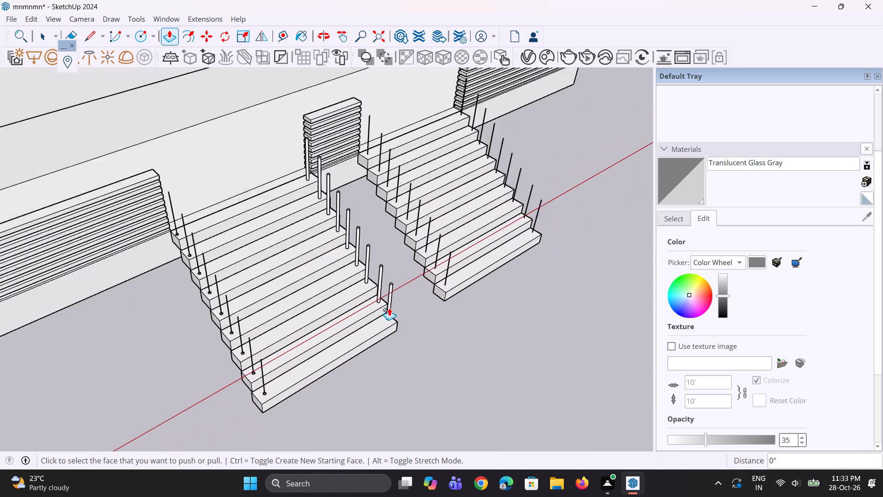
scroll(385, 299, down, 4)
scroll(321, 369, up, 13)
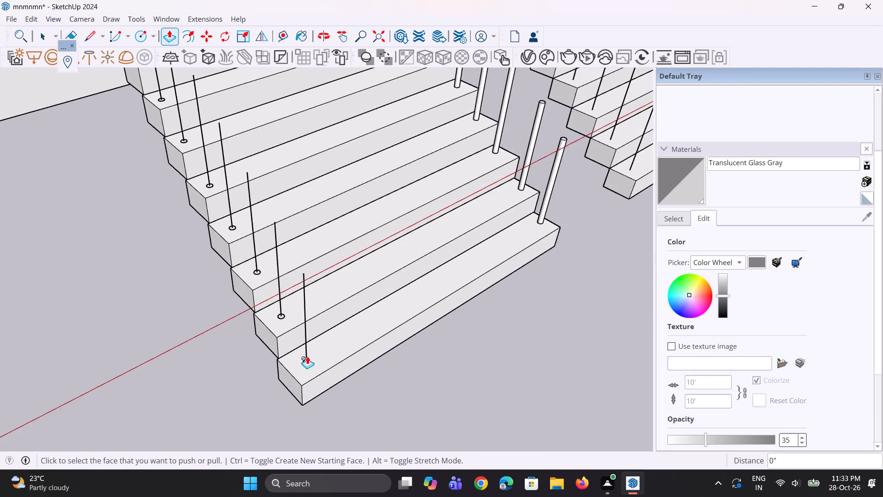
scroll(306, 360, up, 8)
double_click(306, 360)
scroll(248, 256, up, 2)
double_click(248, 261)
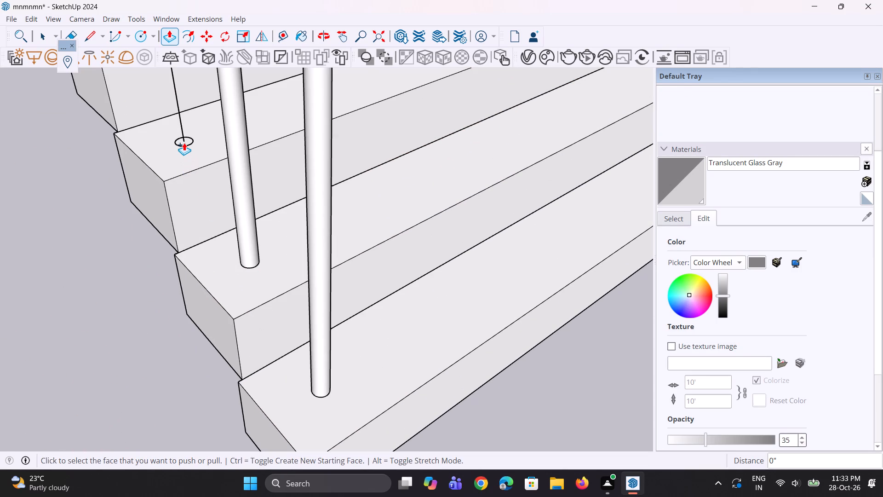
double_click(184, 143)
scroll(289, 342, down, 12)
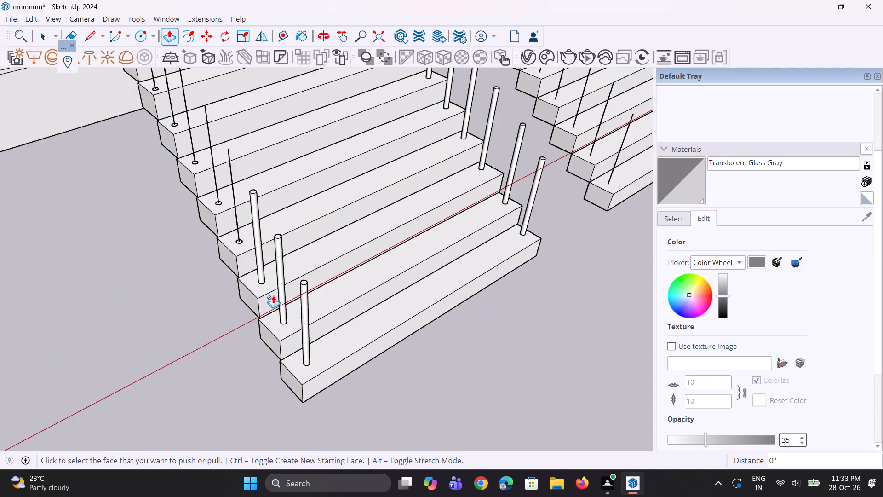
scroll(206, 203, up, 14)
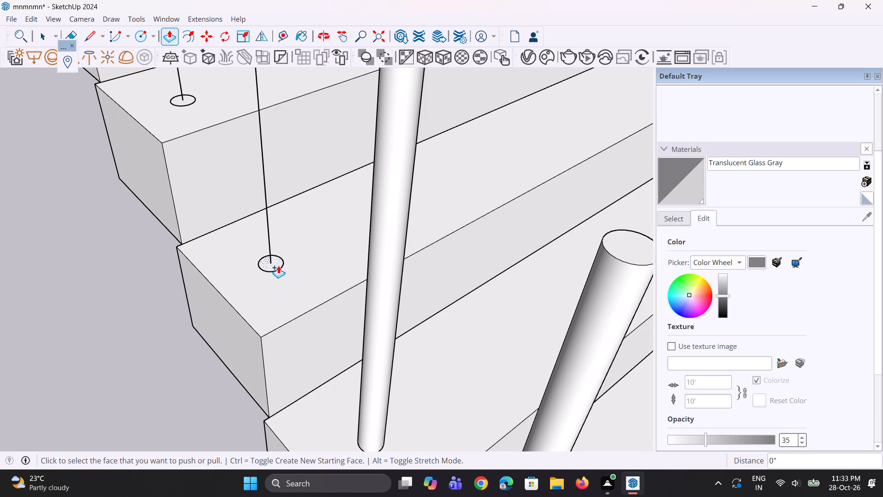
double_click(276, 266)
Push/Pull the left-side circle on the fifth tread from the bottom upward 3' 1/4" to the top of its post line.
scroll(308, 323, down, 6)
scroll(232, 202, up, 7)
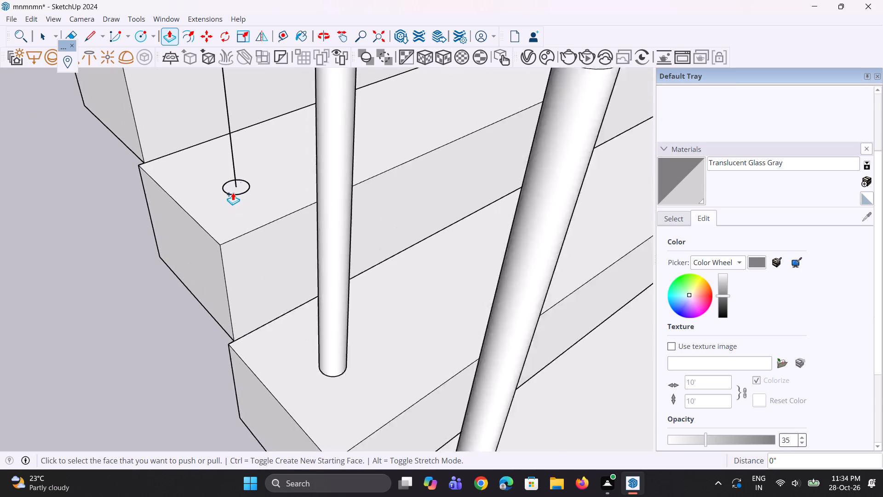
click(233, 192)
click(233, 192)
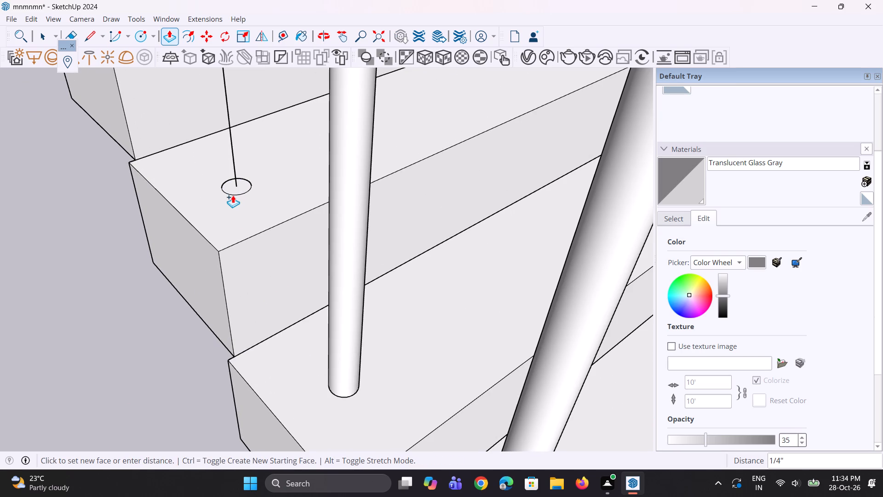
scroll(235, 170, down, 5)
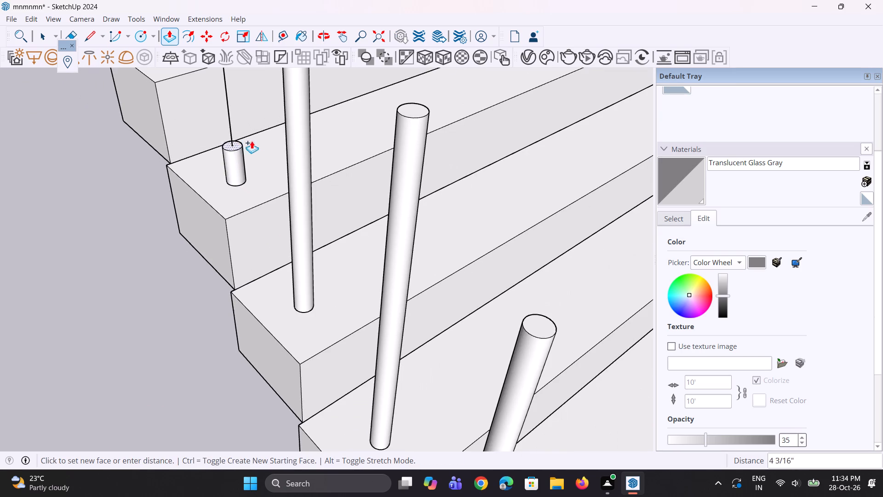
scroll(287, 196, down, 10)
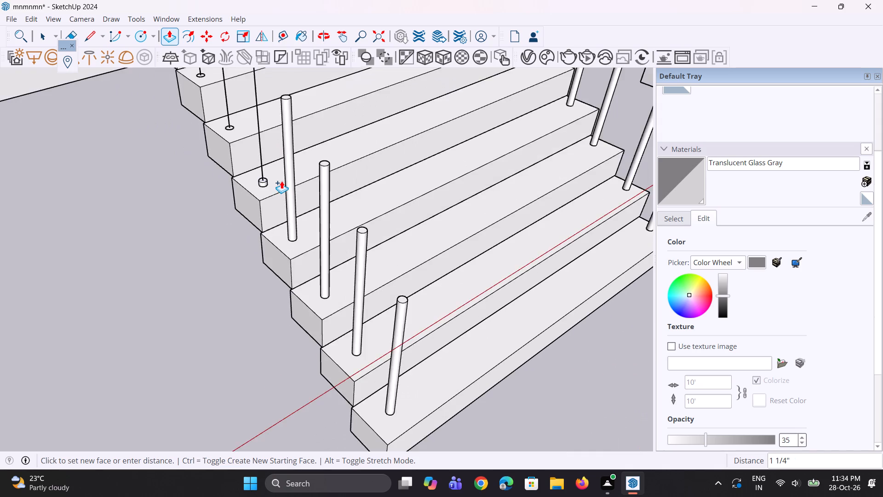
scroll(281, 181, down, 3)
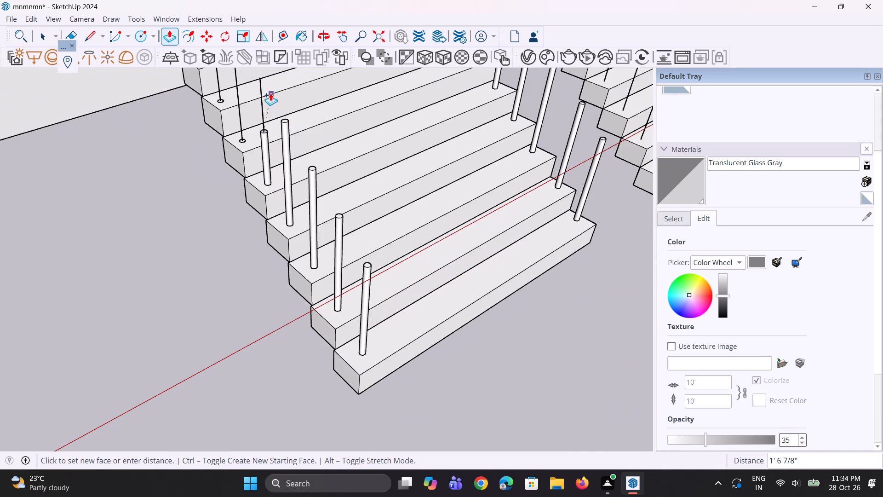
click(261, 78)
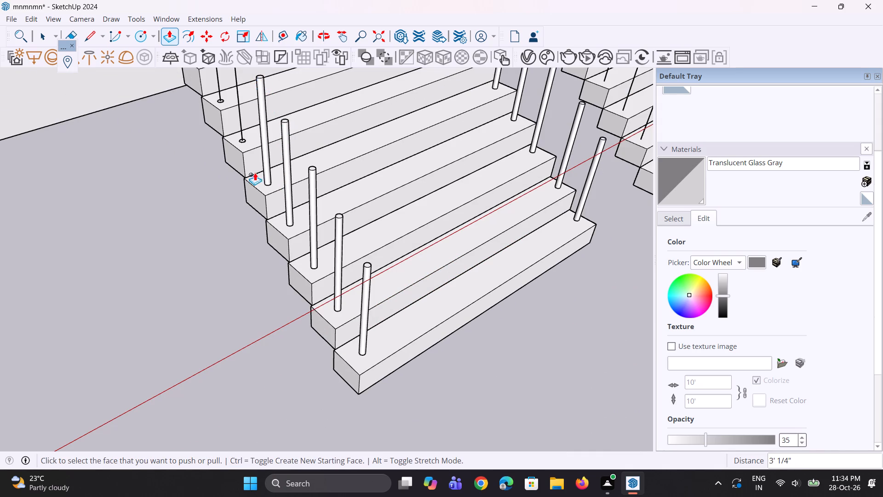
Extrude the left-side circles on the sixth through ninth treads from the bottom by the same distance as the fifth-tread post.
scroll(253, 198, down, 5)
middle_drag(258, 230, 354, 284)
scroll(221, 197, up, 3)
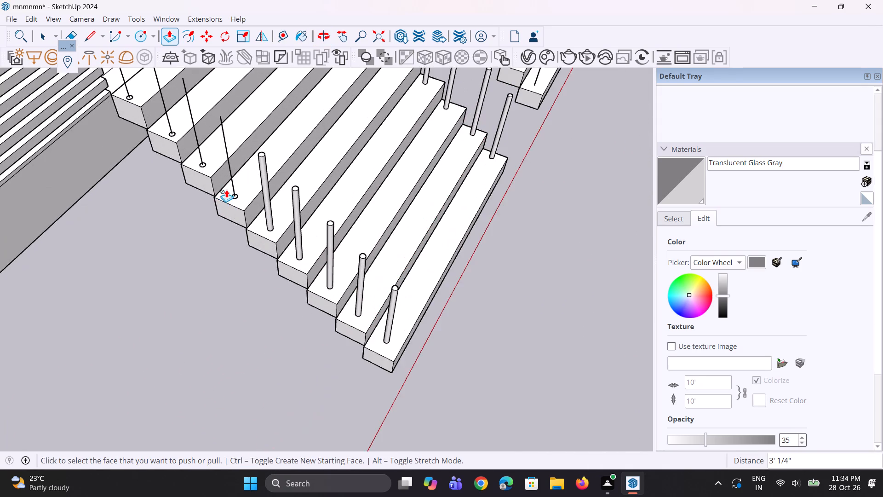
scroll(226, 190, up, 8)
double_click(241, 200)
scroll(291, 301, down, 10)
scroll(253, 229, up, 11)
double_click(247, 243)
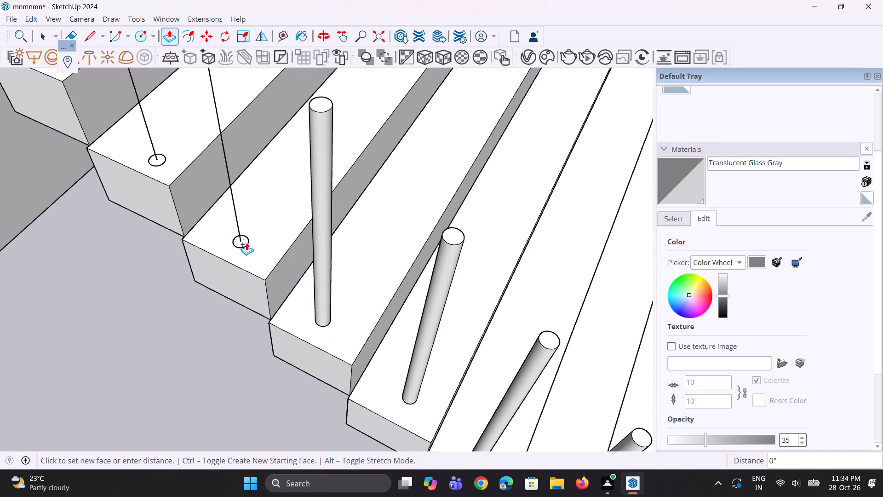
double_click(162, 159)
scroll(243, 281, down, 11)
scroll(145, 208, up, 14)
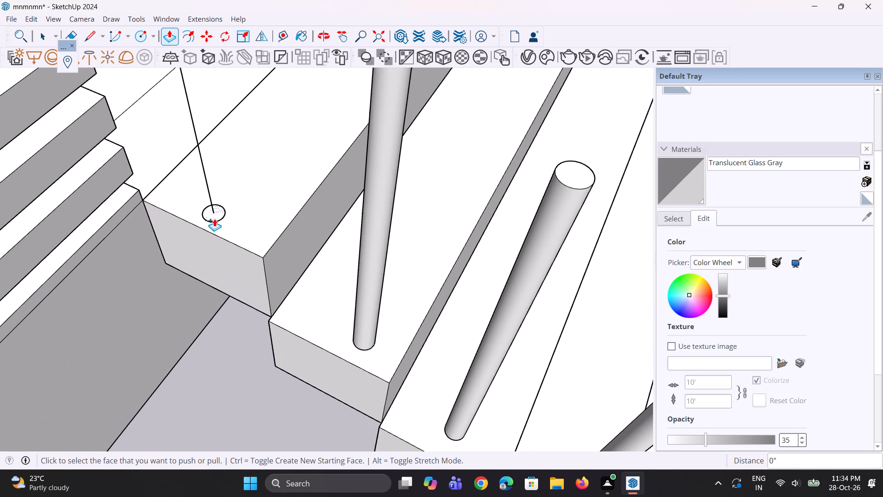
double_click(214, 219)
Draw a 1" radius circle at the base of the left-side post line on the bottom tread of the staircase beside the finished one.
scroll(186, 243, down, 16)
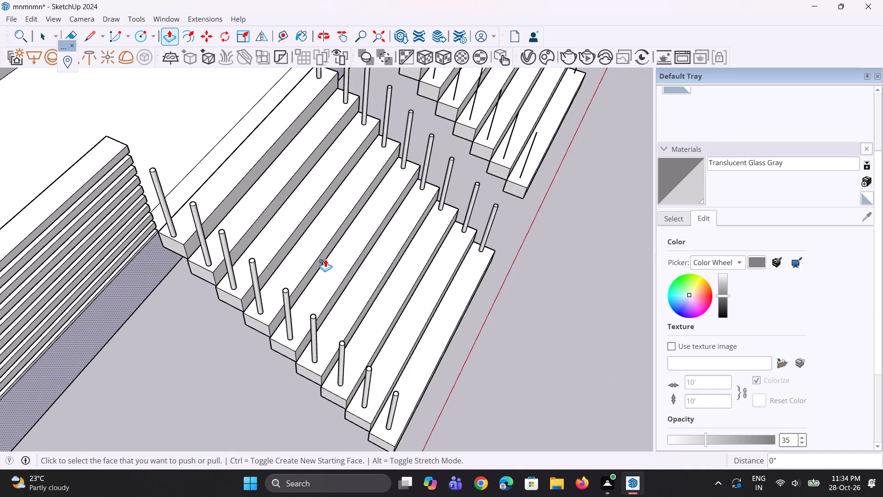
middle_drag(325, 259, 208, 234)
scroll(142, 209, down, 5)
middle_drag(374, 251, 269, 250)
scroll(477, 290, up, 2)
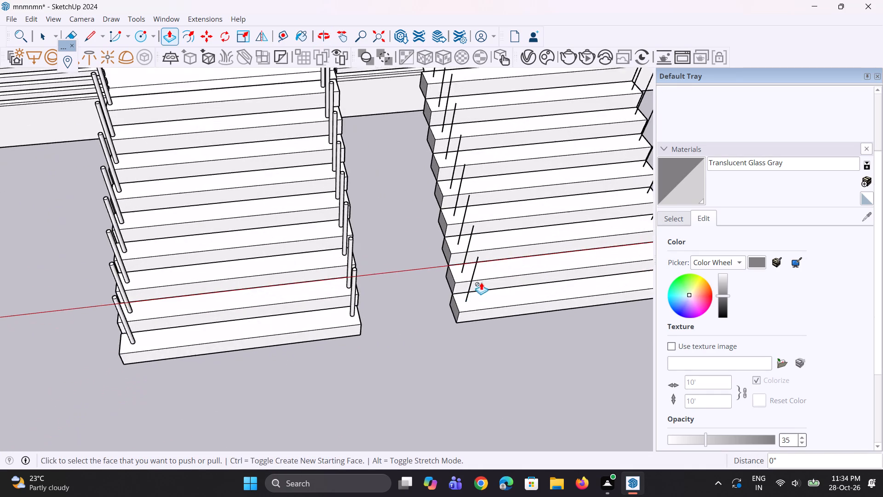
scroll(481, 282, up, 9)
key(c)
scroll(467, 290, up, 5)
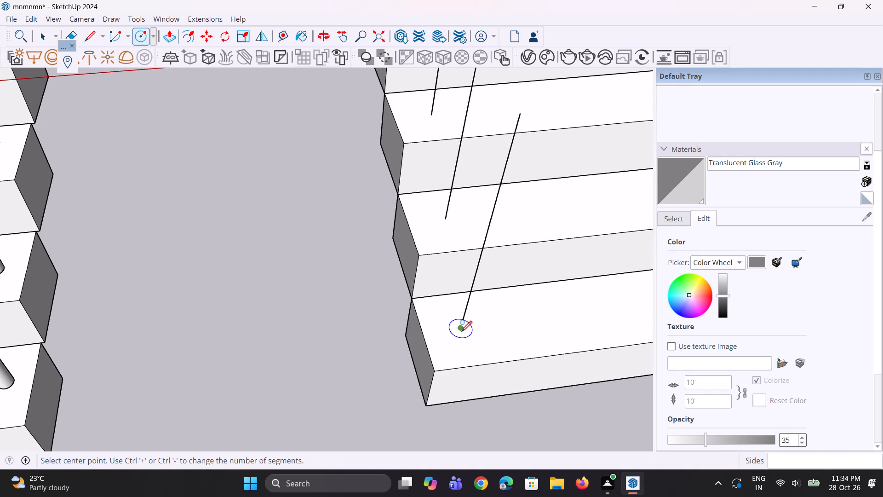
click(463, 324)
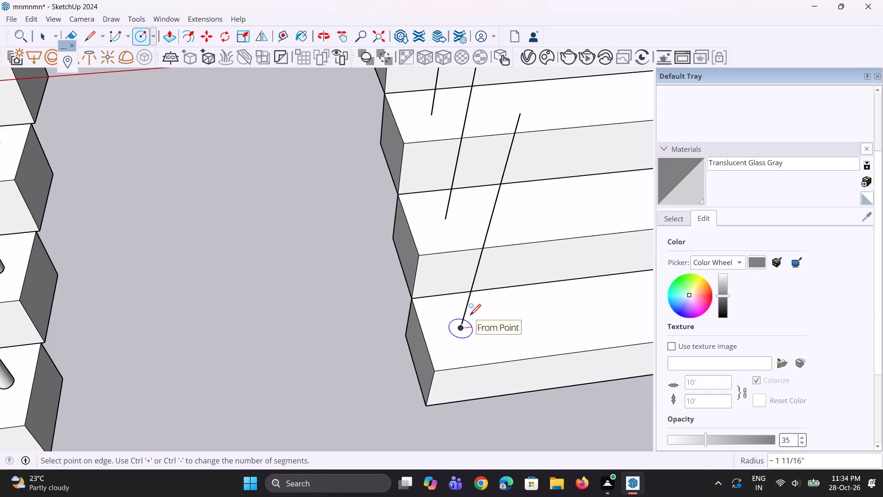
text(1")
key(Return)
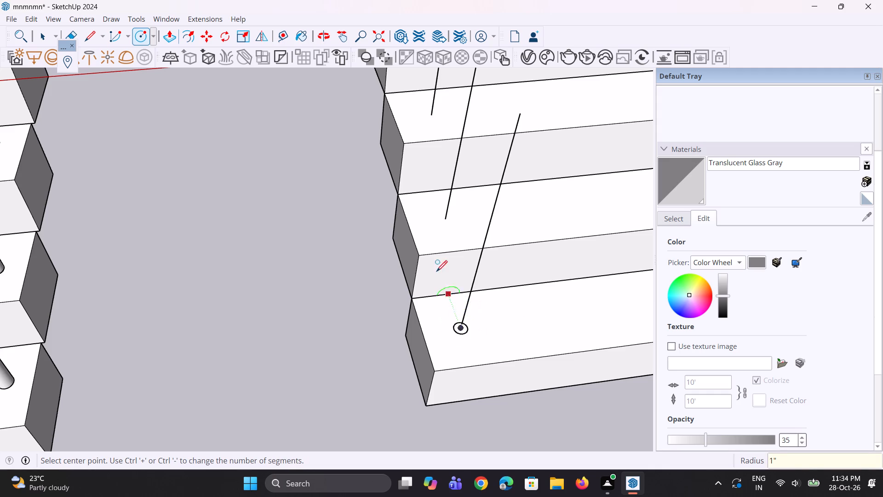
Draw 1" radius circles at the left-side post line bases on the second and third treads from the bottom of the same staircase.
scroll(436, 262, up, 3)
scroll(464, 207, up, 4)
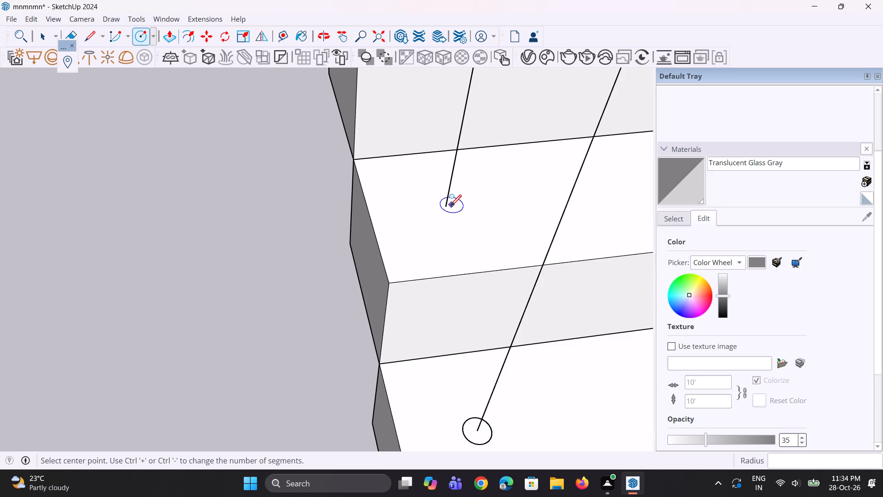
click(447, 205)
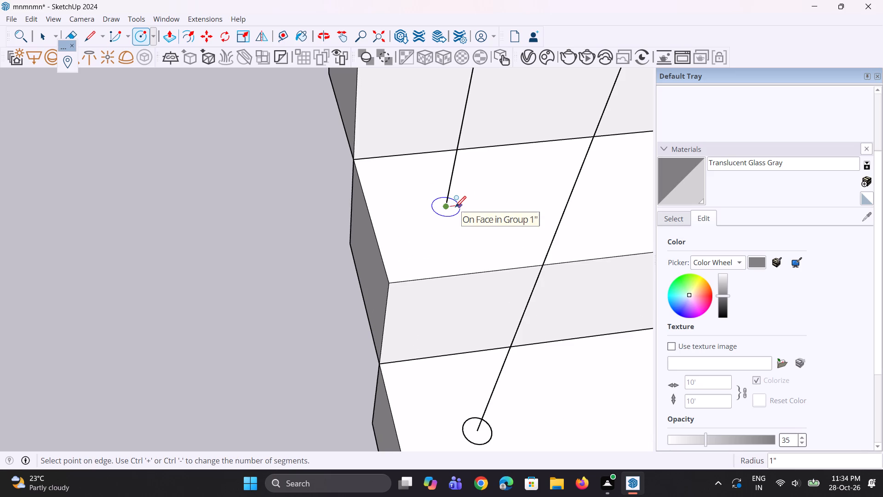
click(455, 206)
scroll(417, 310, down, 10)
scroll(413, 174, up, 4)
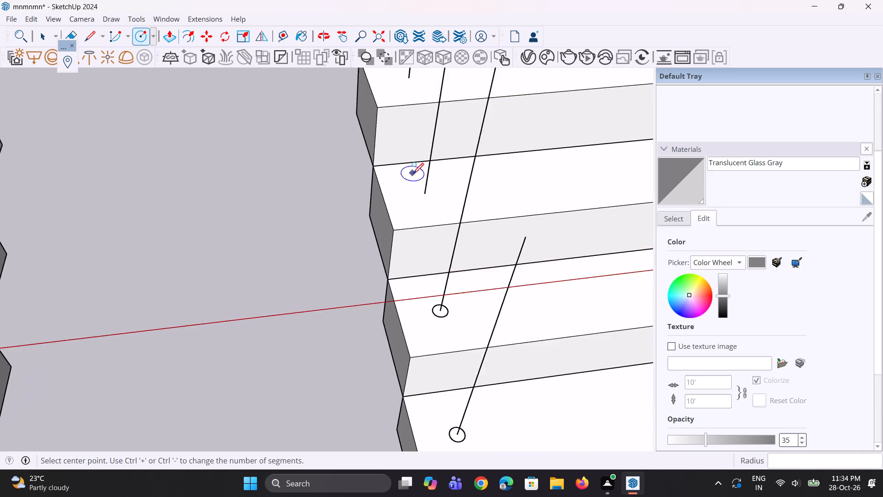
scroll(413, 173, up, 11)
click(426, 208)
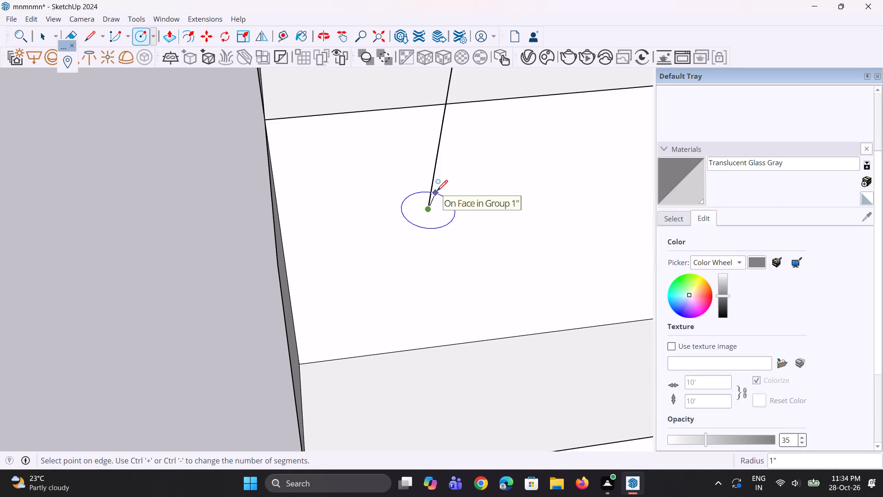
click(437, 190)
Draw 1" radius circles at the left-side post line bases on the fourth and fifth treads from the bottom.
scroll(433, 323, down, 12)
middle_drag(431, 331, 499, 343)
scroll(356, 370, down, 17)
scroll(384, 234, up, 5)
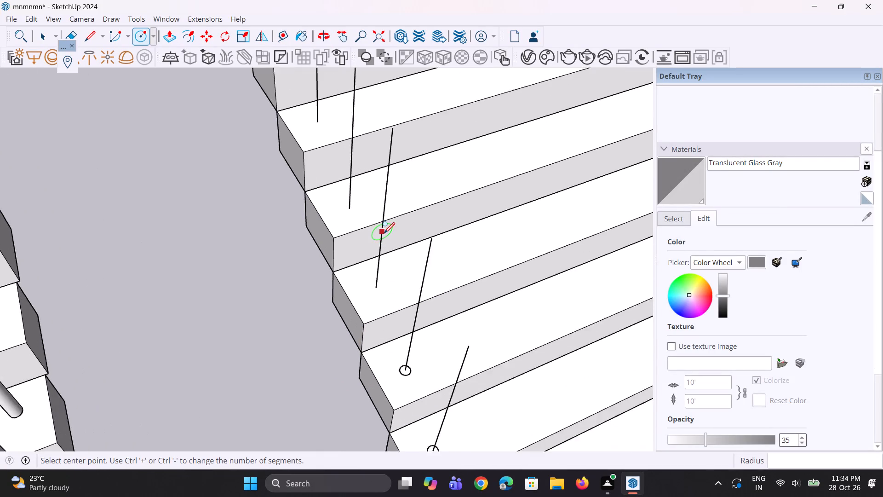
scroll(384, 232, up, 11)
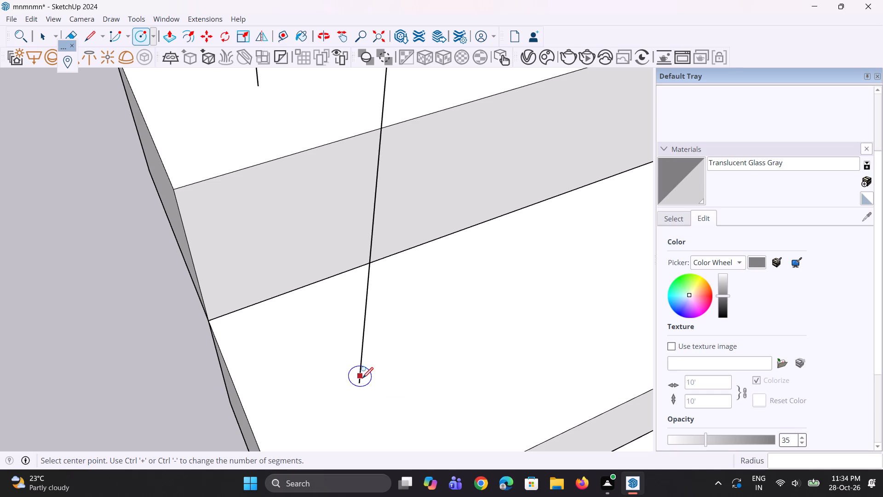
click(359, 382)
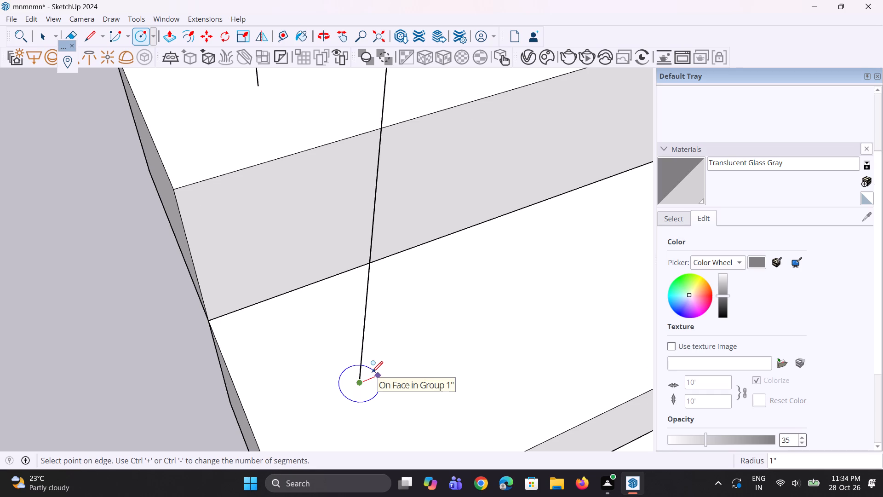
click(372, 371)
scroll(372, 376, down, 10)
scroll(348, 267, up, 4)
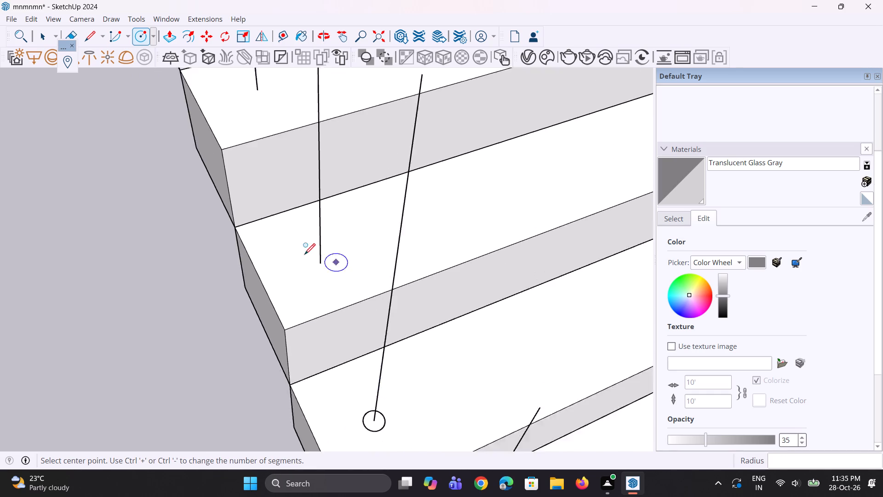
scroll(314, 264, up, 3)
click(323, 262)
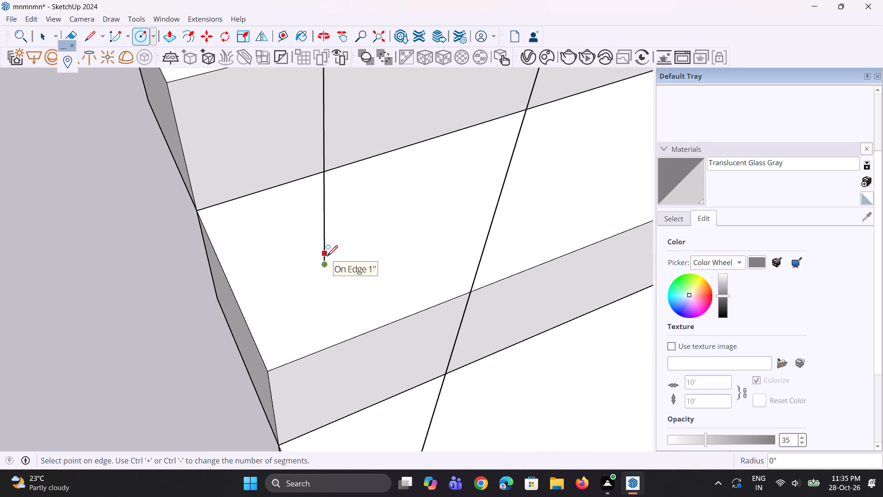
click(333, 261)
Draw 1" radius circles at the left-side post line bases on the sixth and seventh treads from the bottom.
scroll(359, 356, down, 6)
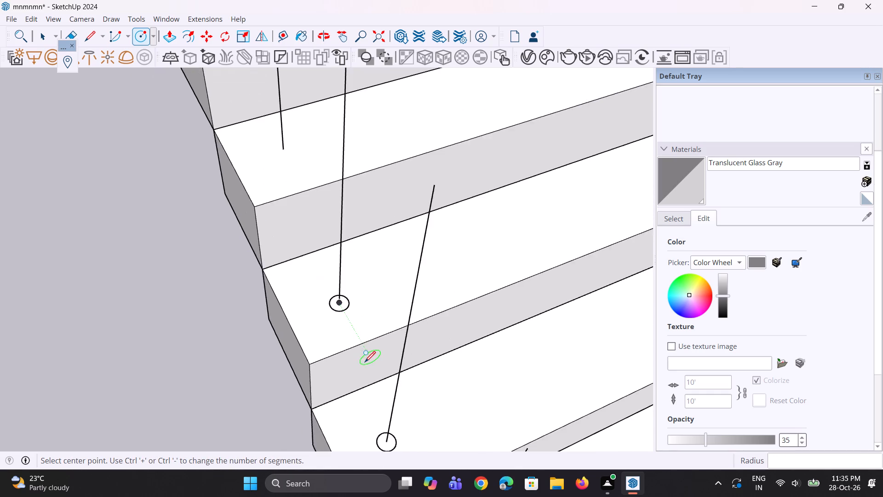
scroll(365, 363, down, 10)
scroll(339, 289, up, 10)
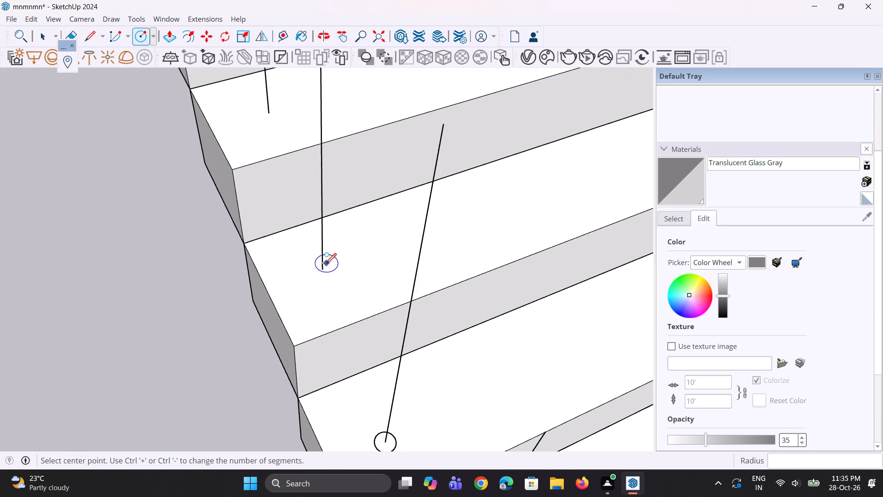
click(321, 264)
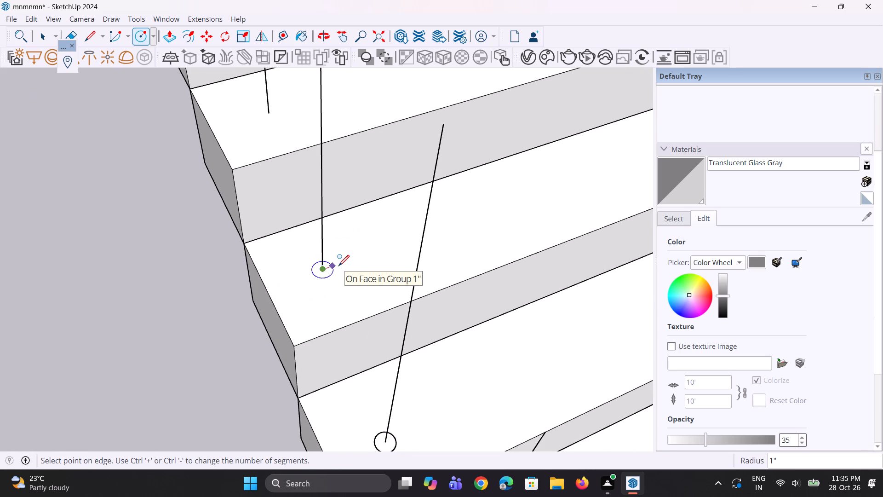
click(338, 265)
scroll(344, 356, down, 12)
scroll(310, 241, up, 6)
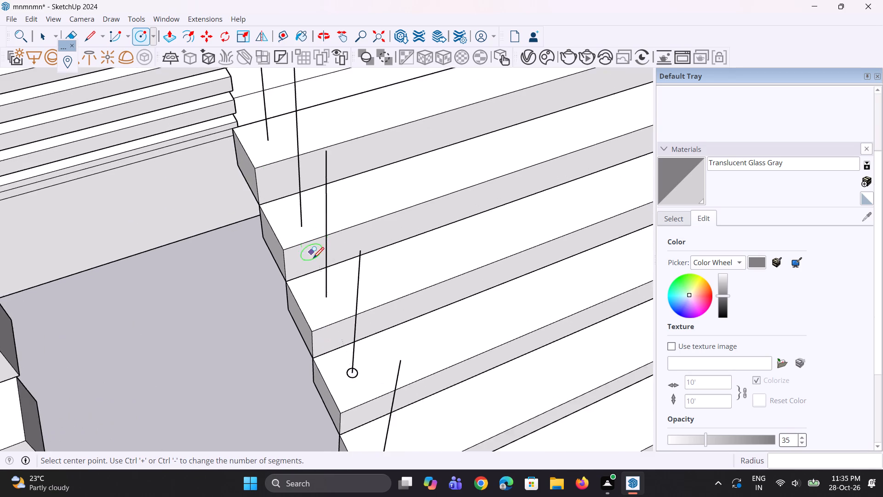
scroll(313, 257, up, 5)
click(337, 329)
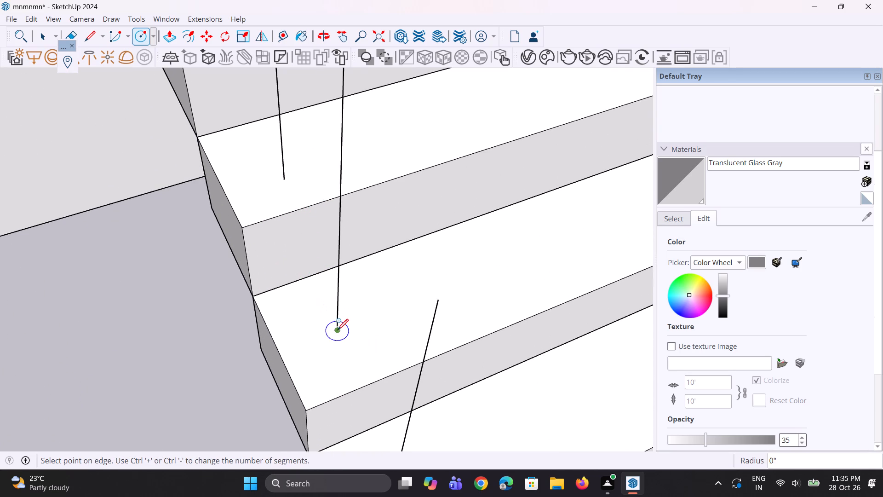
click(349, 323)
Draw 1" radius circles at the left-side post line bases on the eighth and ninth treads from the bottom, completing that side.
scroll(349, 359, down, 6)
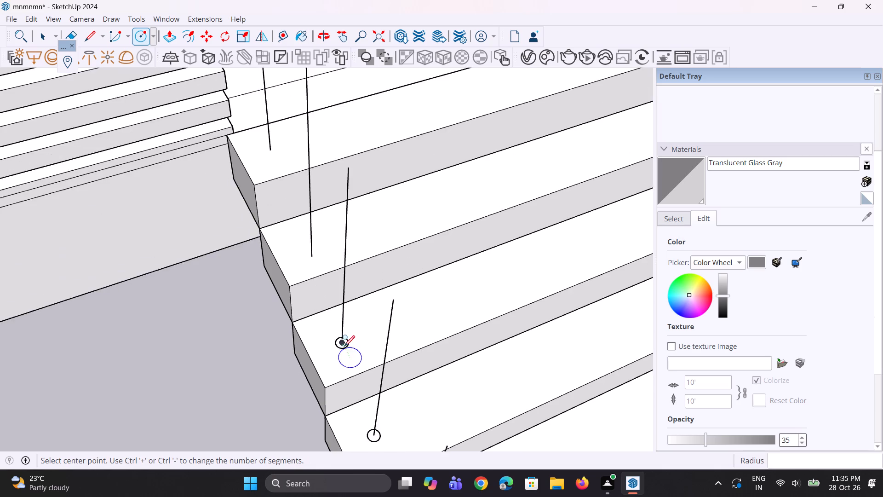
scroll(310, 247, up, 5)
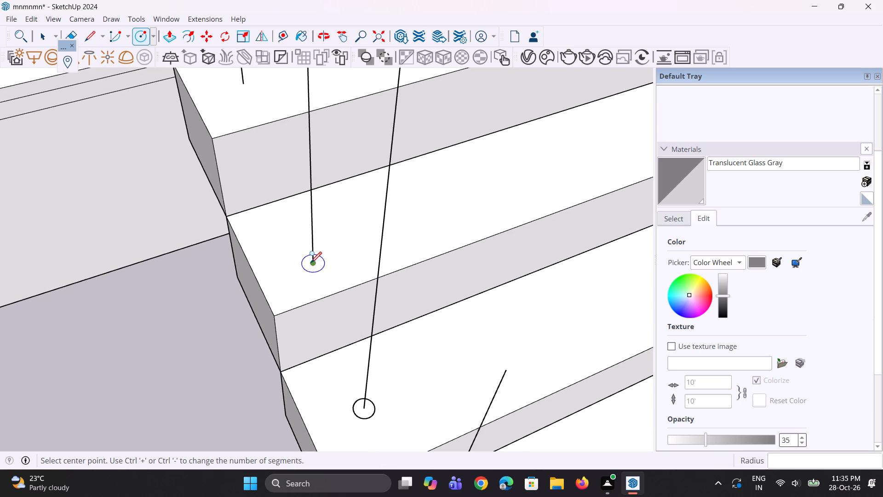
click(311, 262)
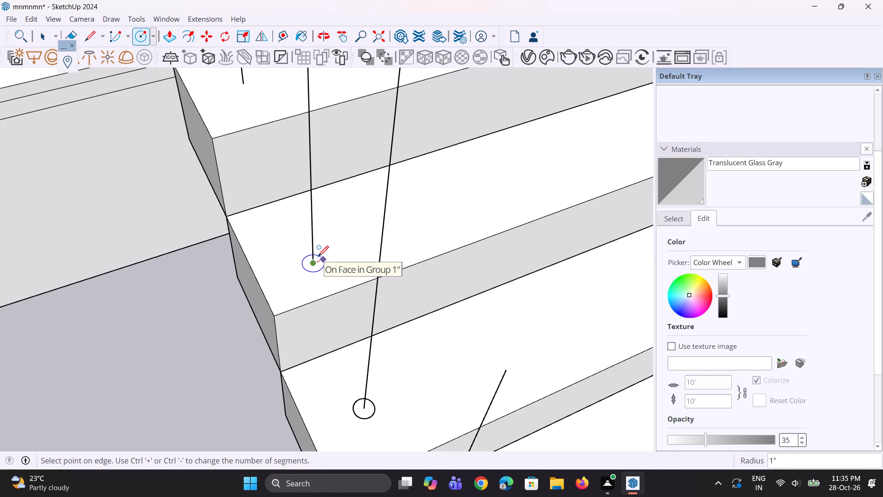
click(318, 256)
scroll(377, 331, down, 9)
scroll(312, 233, up, 5)
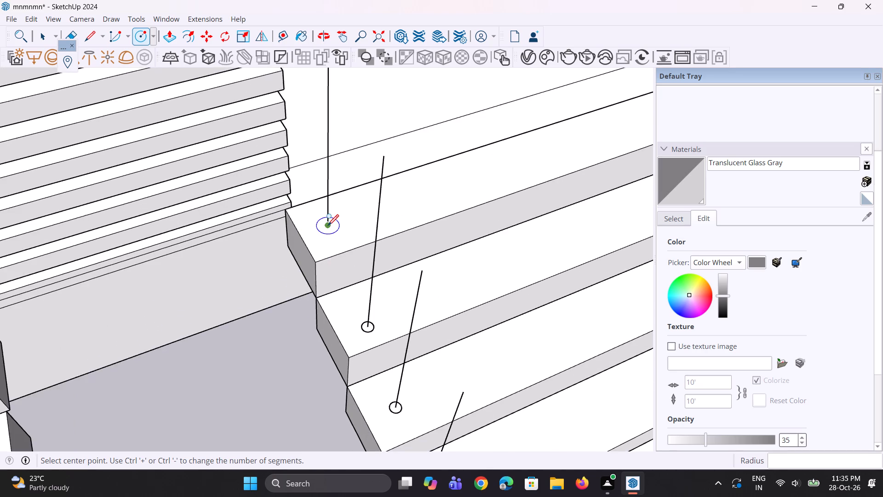
scroll(328, 225, up, 5)
click(328, 225)
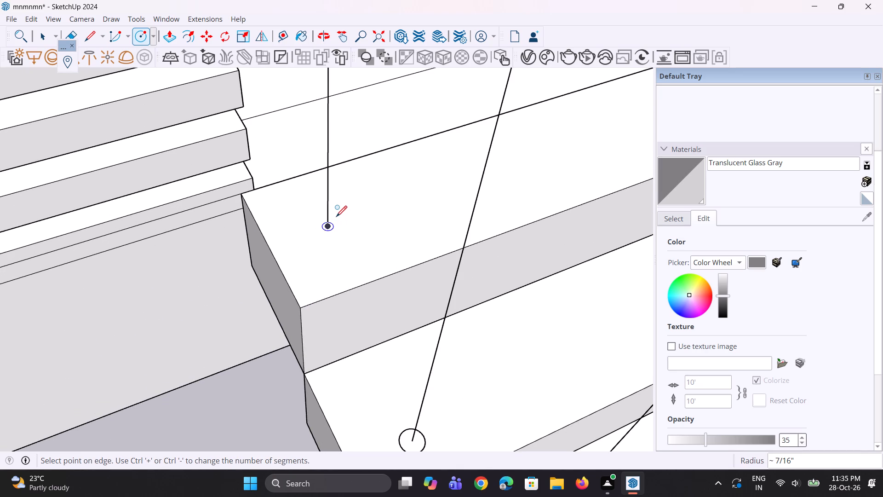
click(337, 214)
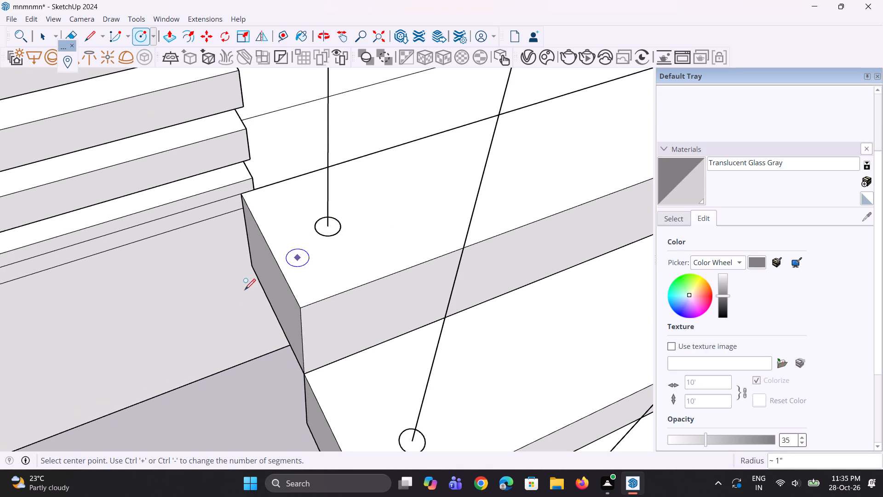
Draw 1" radius circles at the right-side post line bases on the two highest treads with post lines on the same staircase.
scroll(234, 292, down, 15)
middle_drag(487, 213, 397, 220)
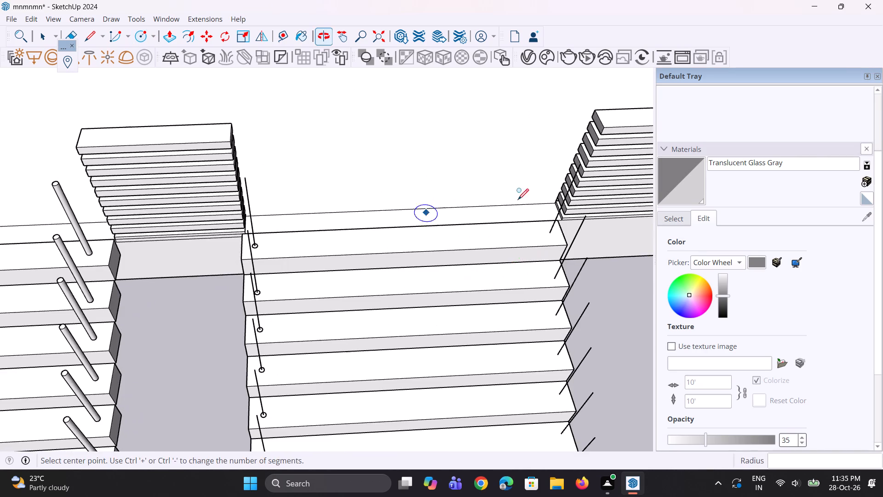
scroll(547, 188, up, 6)
scroll(549, 255, up, 3)
click(555, 243)
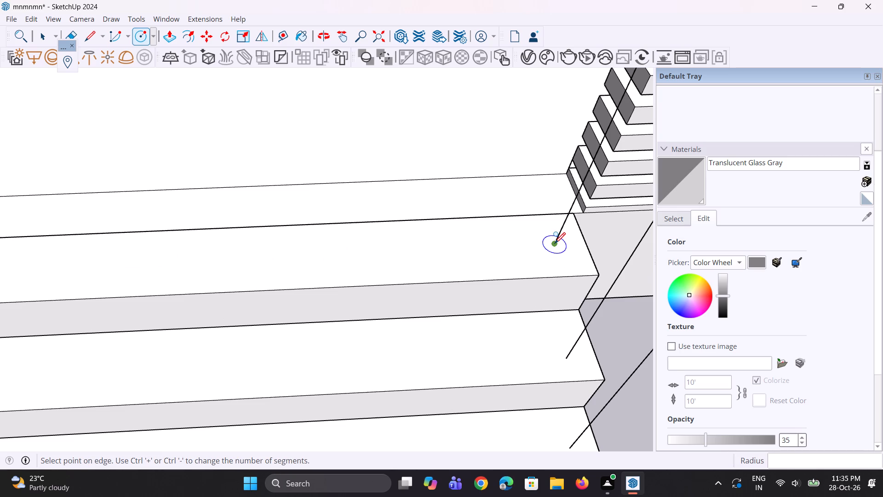
click(545, 240)
scroll(501, 220, down, 4)
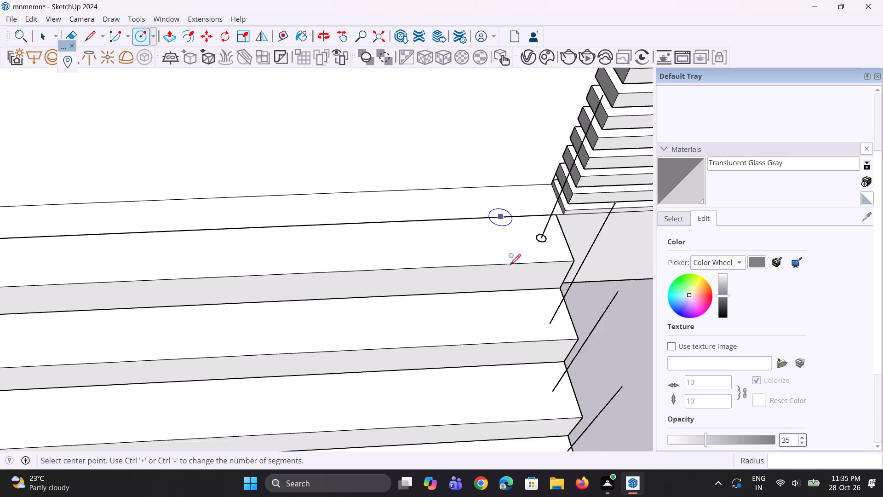
scroll(534, 333, up, 6)
click(550, 304)
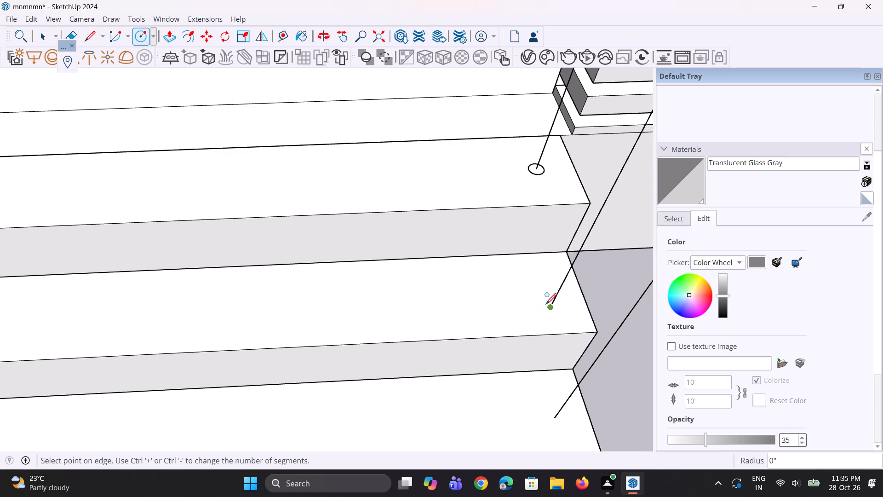
click(543, 301)
Draw 1" radius circles at the right-side post line bases on the third and fourth treads from the top of this flight.
scroll(531, 248, down, 3)
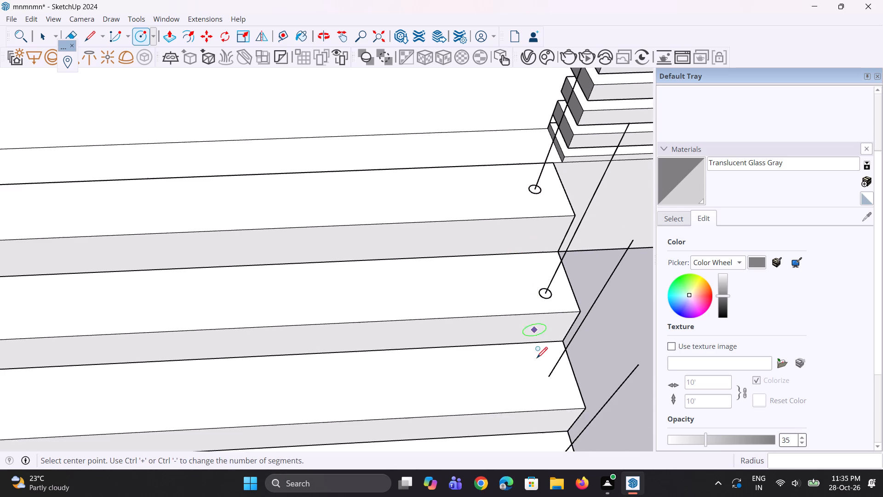
scroll(537, 364, up, 6)
click(554, 382)
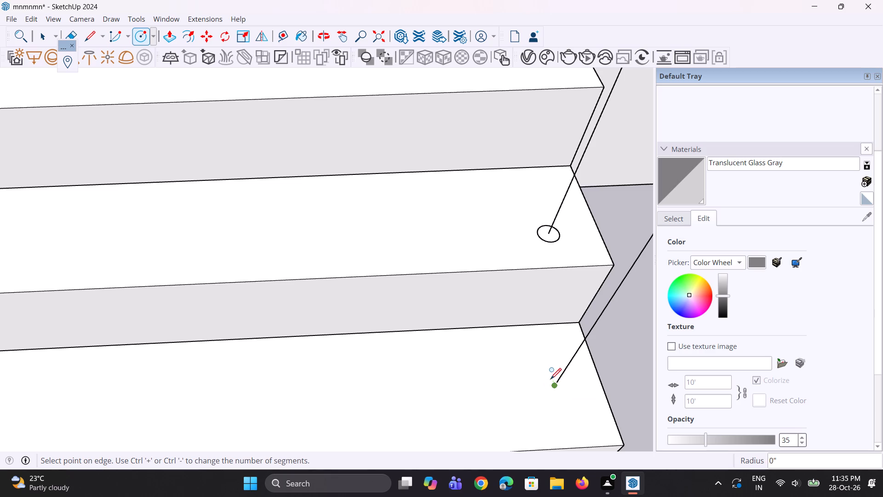
click(550, 377)
scroll(501, 279, down, 10)
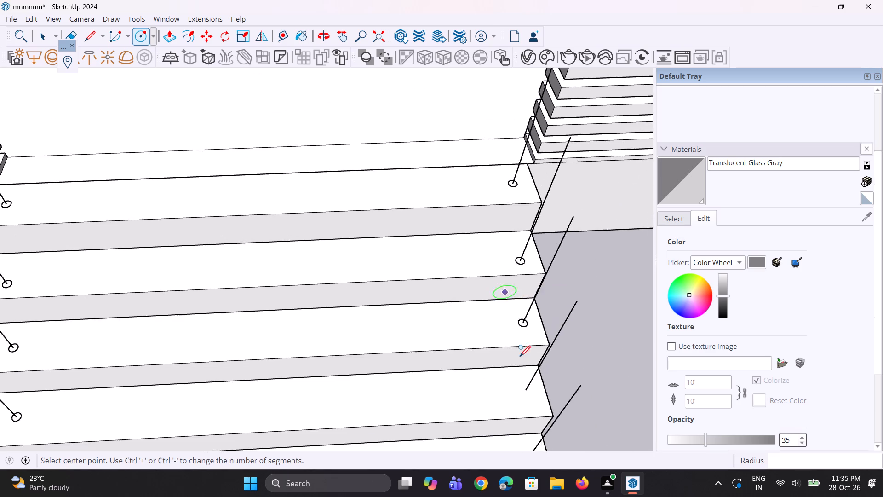
scroll(528, 417, up, 10)
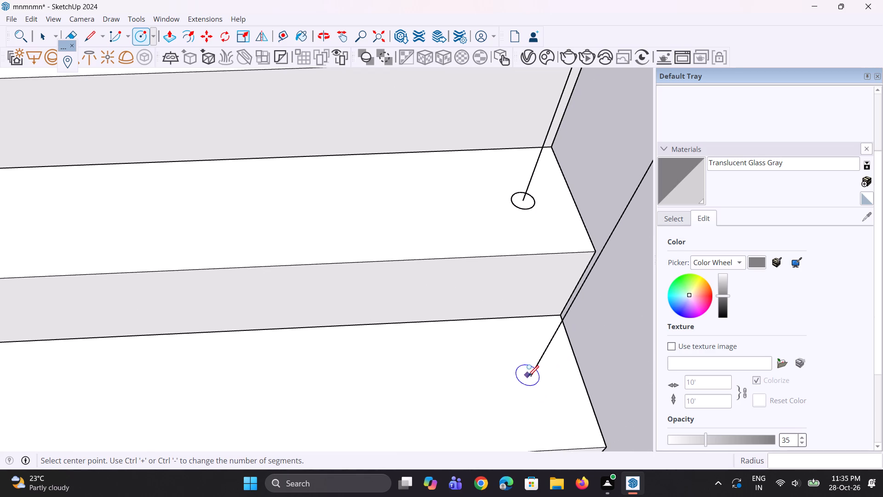
click(530, 376)
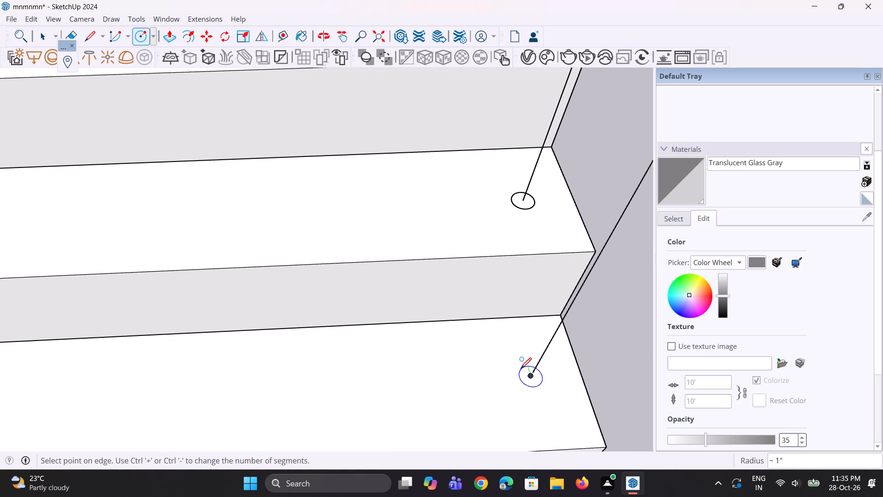
click(522, 370)
scroll(529, 307, down, 3)
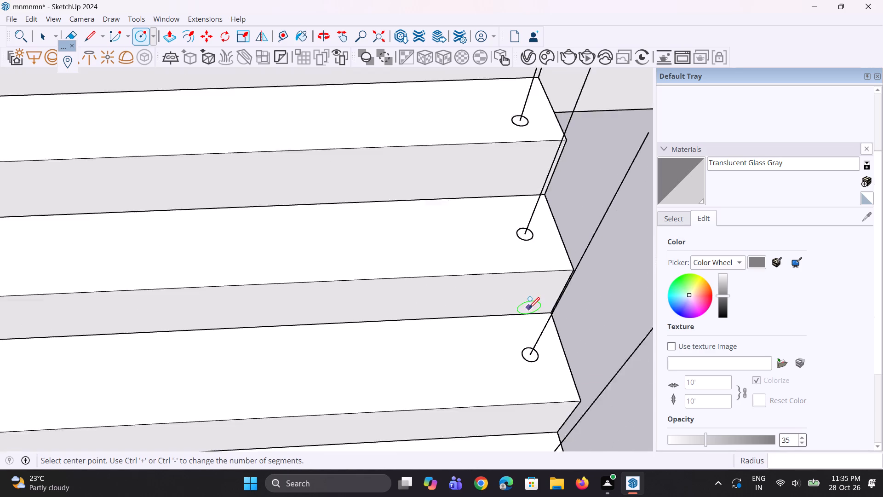
Draw 1" radius circles at the right-side post line bases on the fifth and sixth treads from the top of this flight.
scroll(529, 307, down, 7)
scroll(520, 415, up, 12)
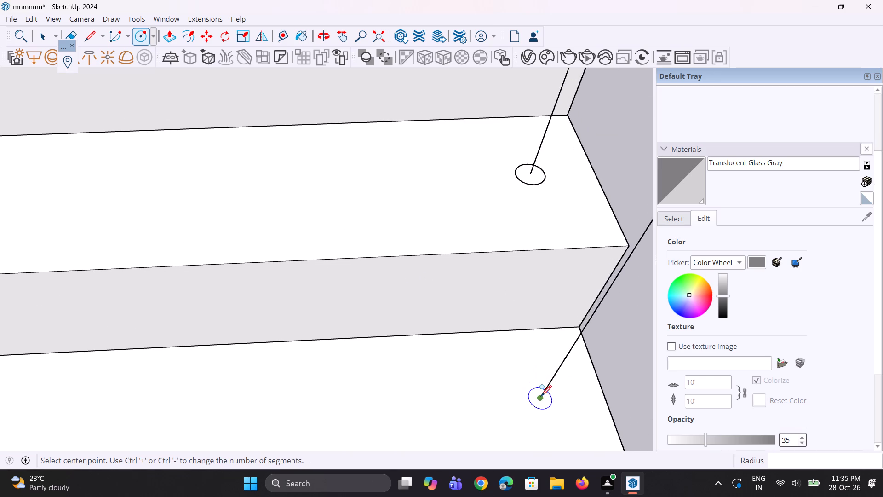
click(541, 395)
click(533, 387)
scroll(524, 301, down, 3)
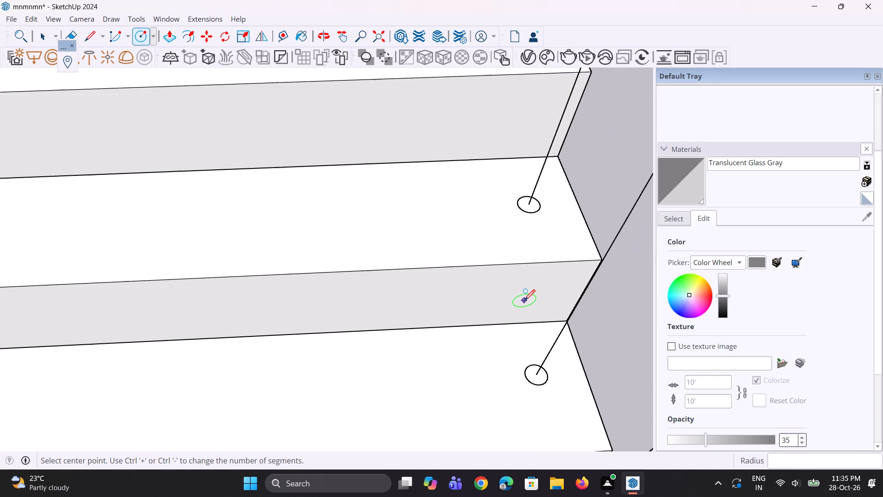
scroll(528, 293, down, 10)
scroll(528, 383, up, 10)
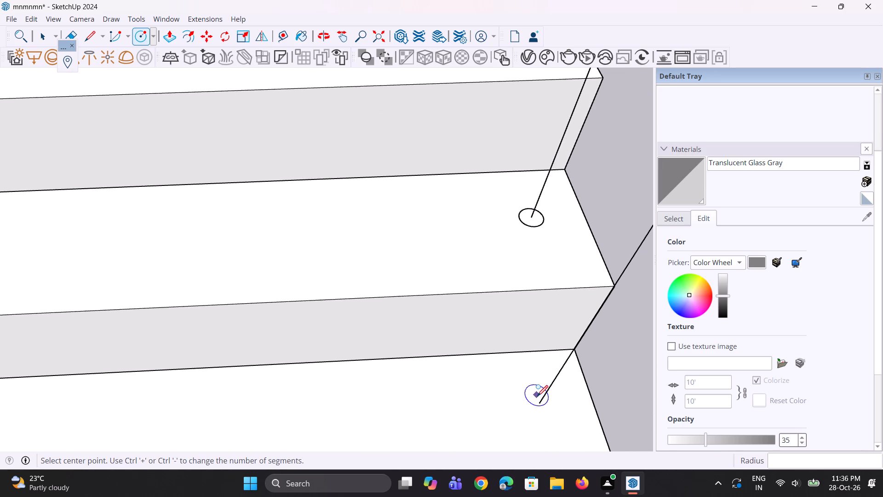
click(538, 401)
click(533, 394)
Draw 1" radius circles at the right-side post line bases on the seventh and eighth treads from the top.
scroll(522, 312, down, 16)
scroll(522, 395, up, 8)
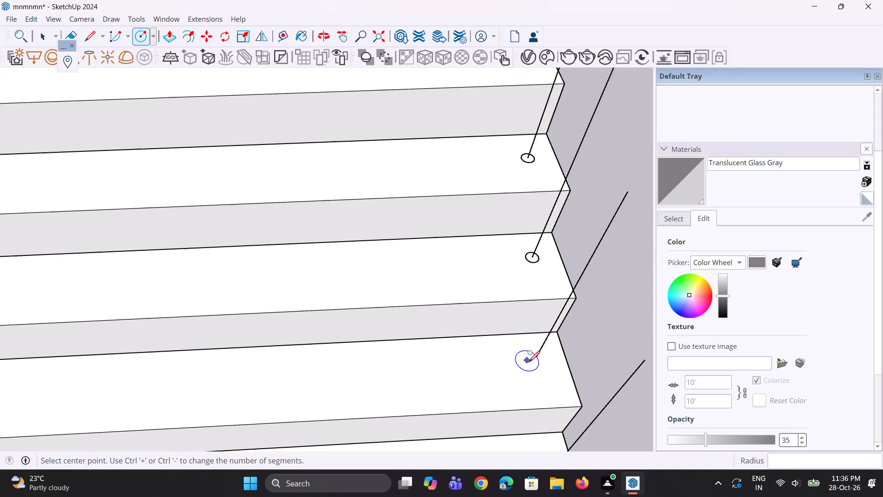
scroll(529, 361, up, 3)
click(535, 354)
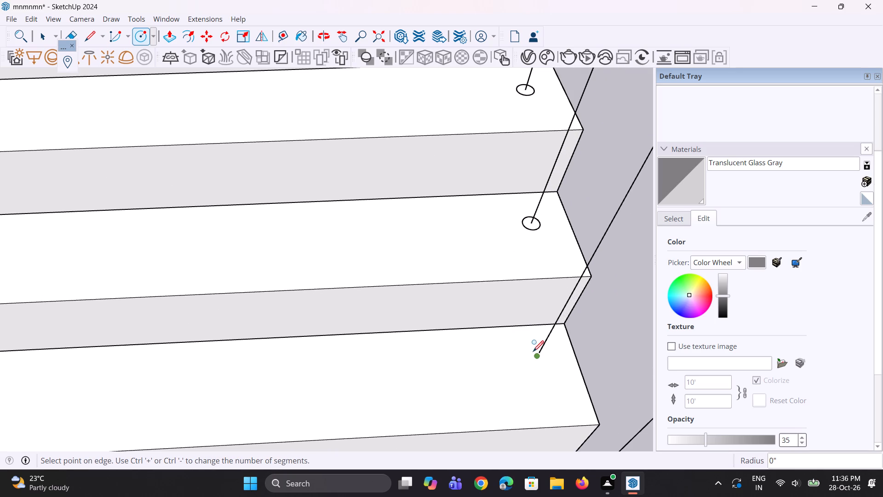
click(533, 348)
scroll(536, 315, down, 11)
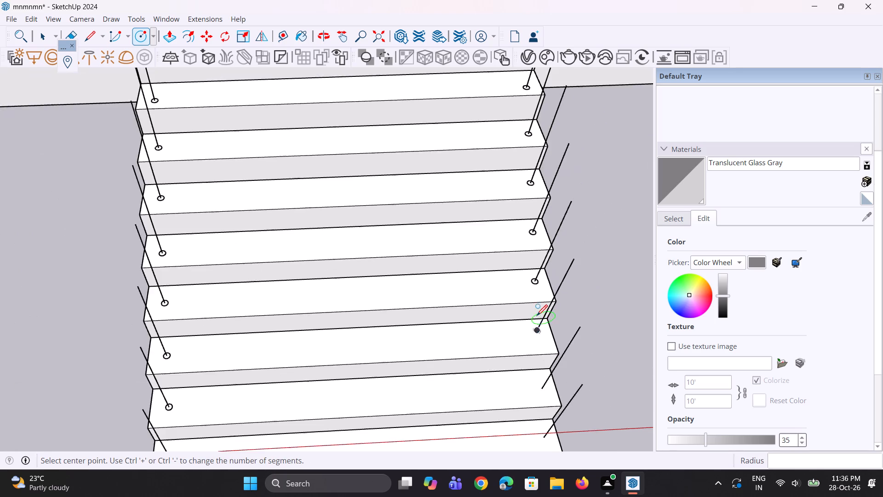
scroll(537, 402, up, 9)
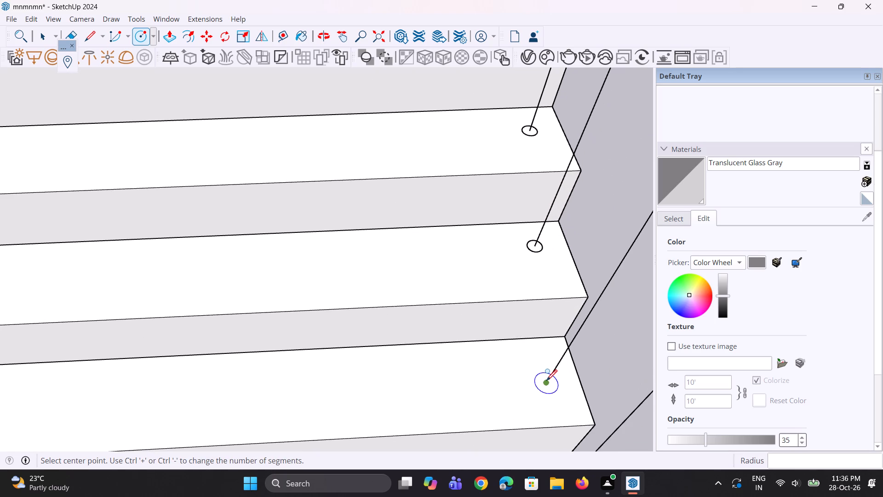
click(546, 380)
click(545, 370)
Draw a 1" radius circle at the right-side post line base on the lowest tread, completing that side.
scroll(544, 330, down, 8)
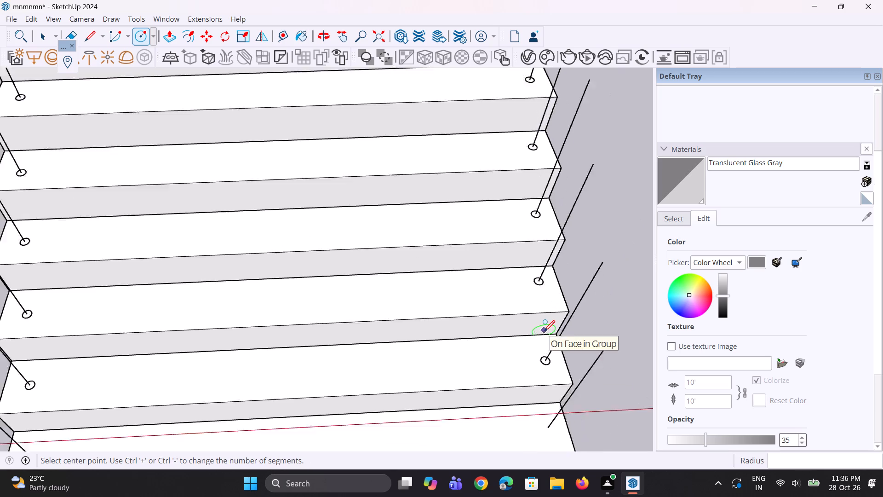
scroll(544, 330, down, 2)
scroll(534, 403, up, 10)
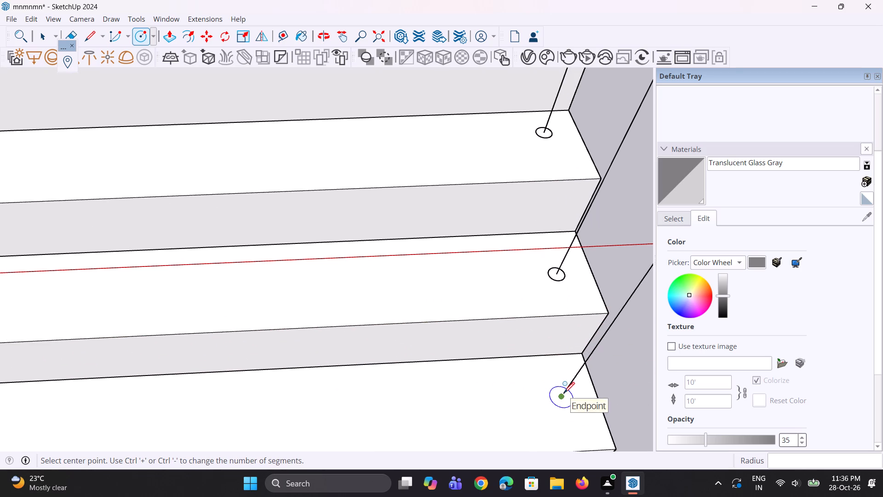
click(562, 393)
click(558, 386)
scroll(545, 420, down, 5)
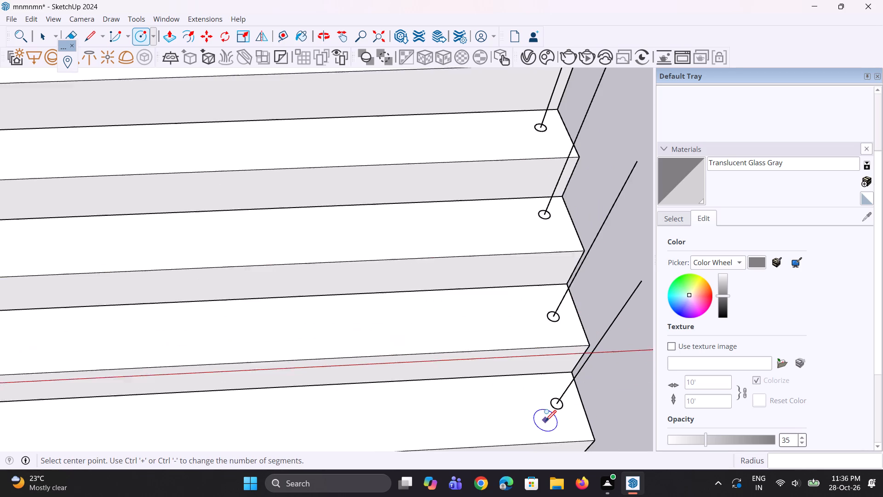
key(space)
key(space)
Extrude the right-side circle on the lowest tread upward about 3' 1/4" along its post line.
scroll(544, 418, down, 4)
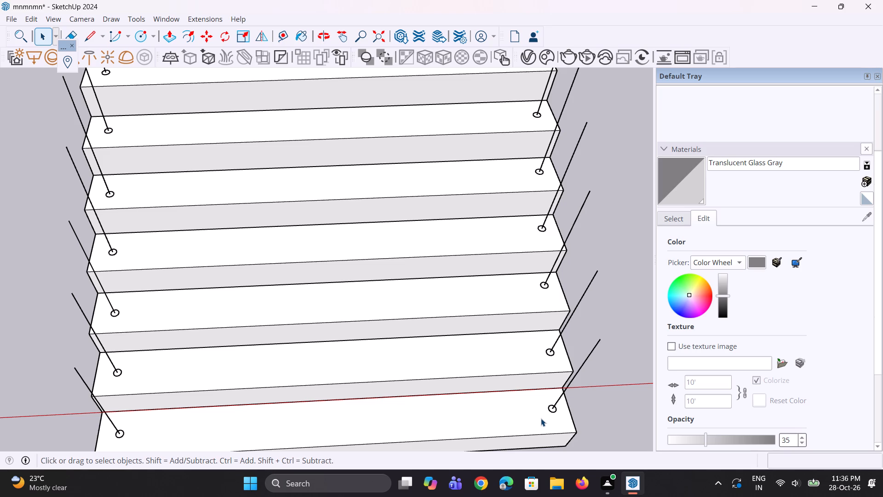
key(p)
scroll(537, 416, up, 5)
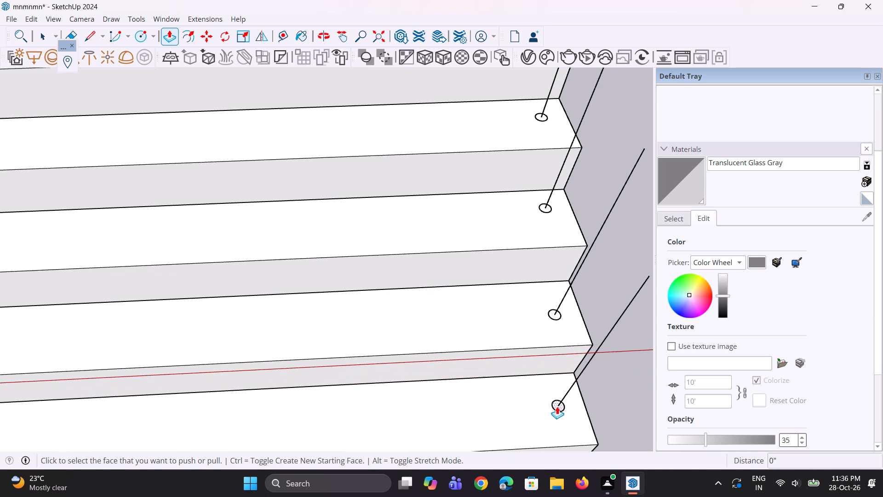
click(561, 405)
scroll(554, 389, down, 4)
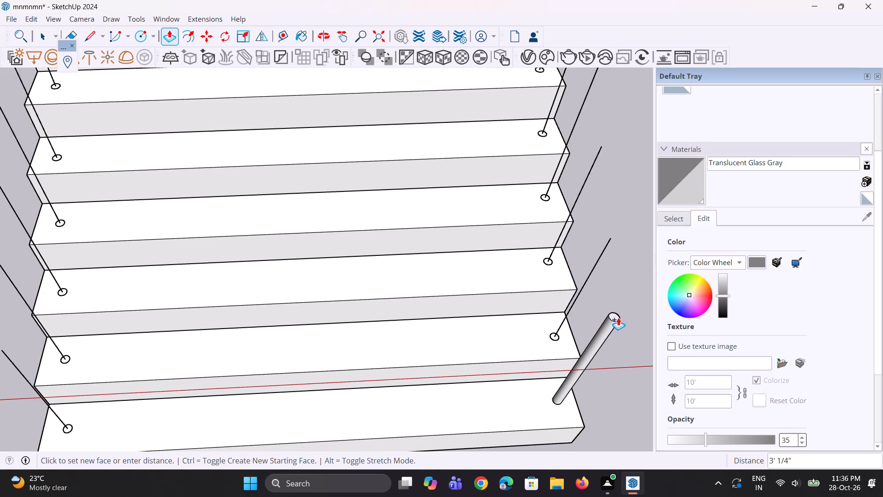
click(618, 318)
Extrude the right-side circles on the second and third treads from the bottom by the same 3' 1/4".
scroll(610, 301, up, 4)
scroll(568, 343, up, 5)
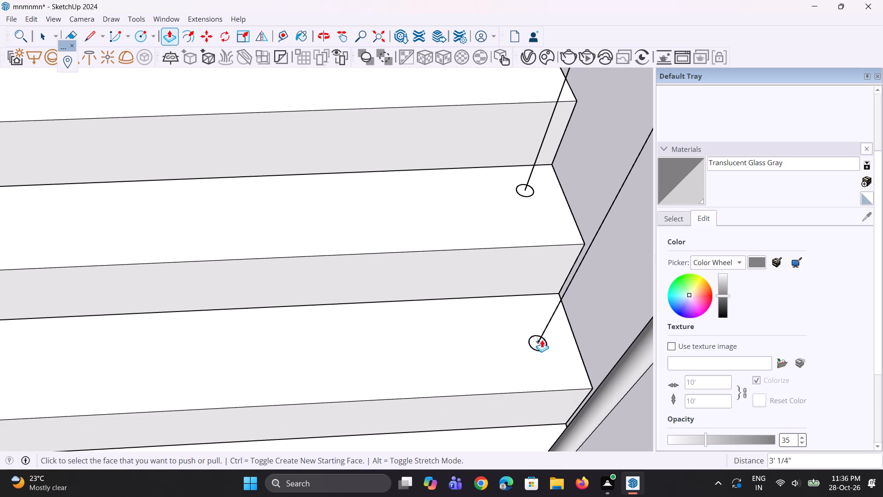
double_click(545, 341)
scroll(527, 209, up, 4)
double_click(524, 191)
scroll(500, 296, down, 11)
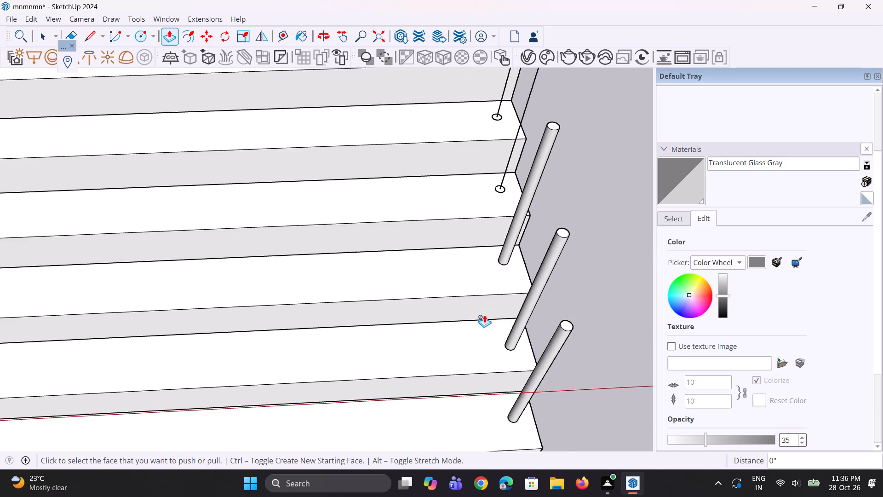
Extrude the right-side circles on the fourth, fifth and sixth treads from the bottom to the same post height.
middle_drag(484, 315, 511, 328)
scroll(499, 343, down, 11)
scroll(505, 187, up, 9)
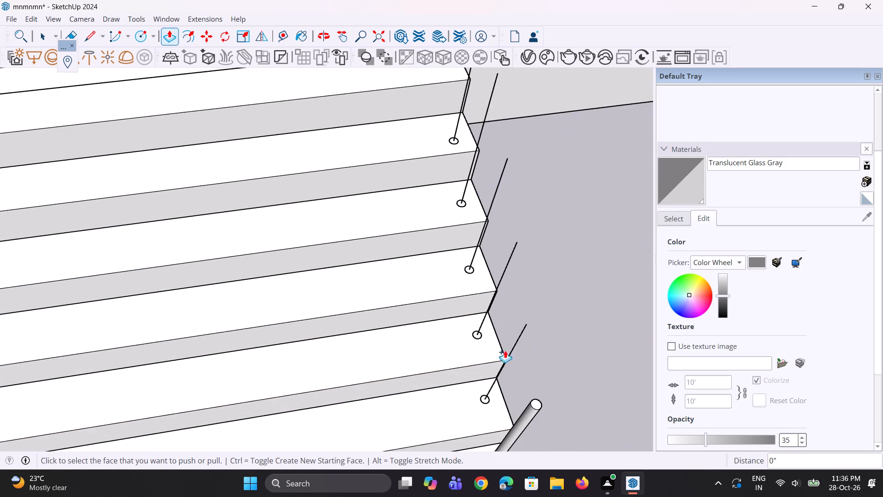
scroll(504, 368, up, 4)
scroll(475, 410, up, 3)
click(475, 410)
click(475, 409)
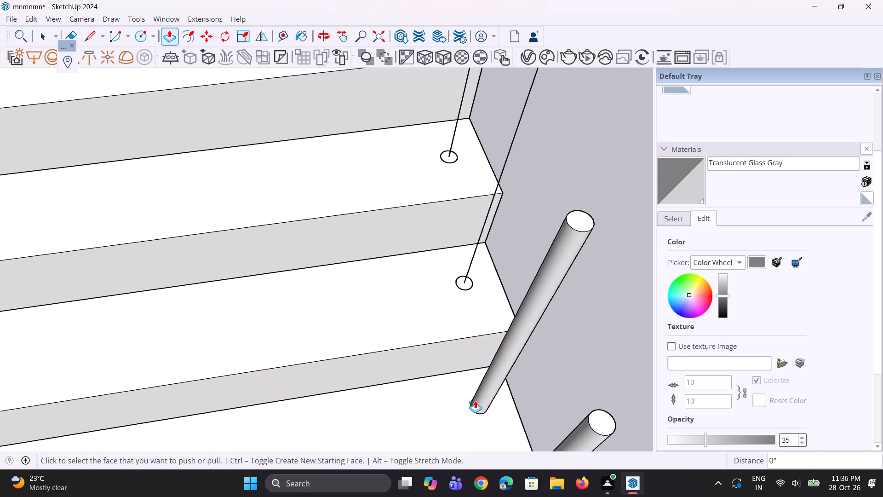
scroll(455, 292, up, 3)
double_click(463, 282)
scroll(441, 370, down, 3)
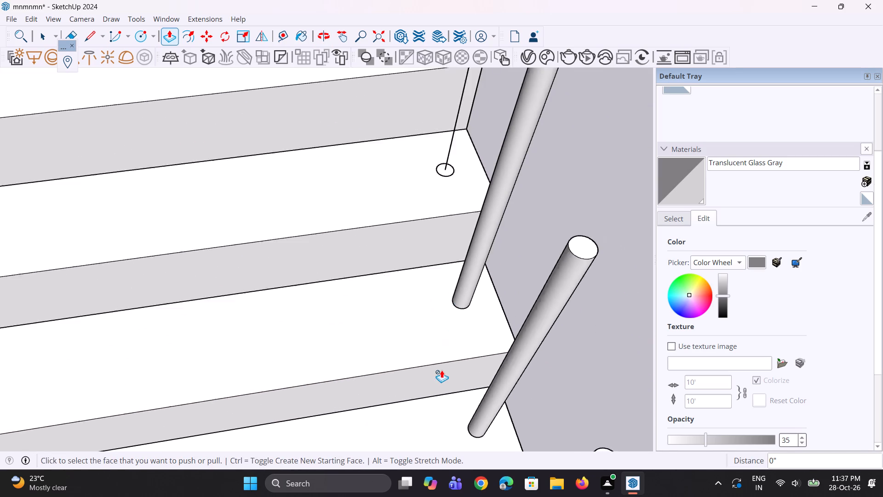
scroll(441, 370, down, 2)
scroll(447, 295, up, 3)
double_click(447, 173)
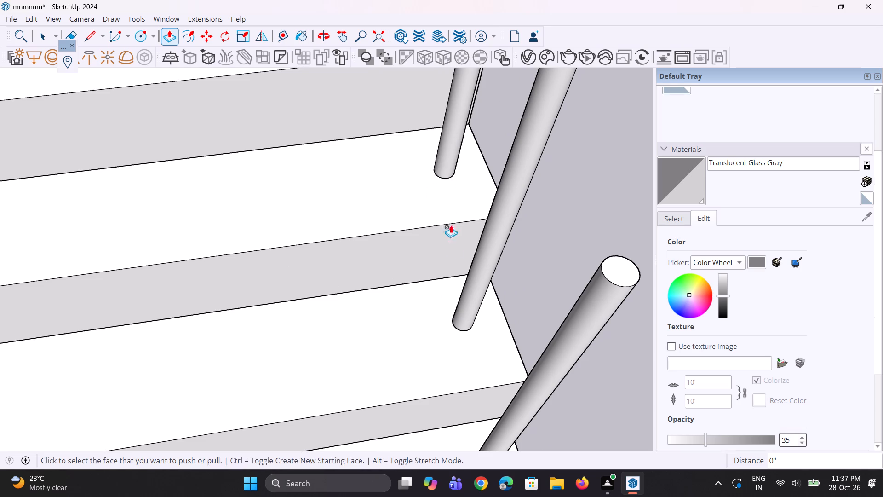
Extrude the remaining right-side circles on the three highest treads with post lines to the same post height.
scroll(460, 342, down, 14)
scroll(453, 178, up, 8)
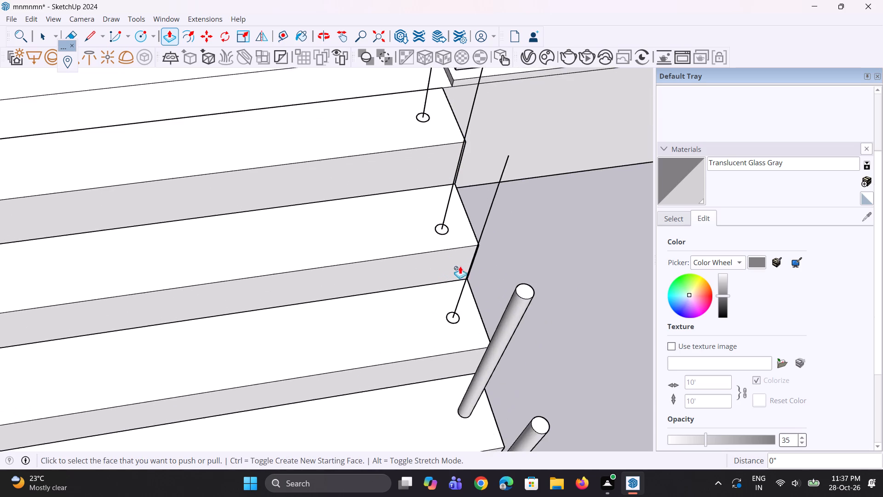
scroll(487, 316, up, 5)
double_click(442, 319)
scroll(415, 214, up, 3)
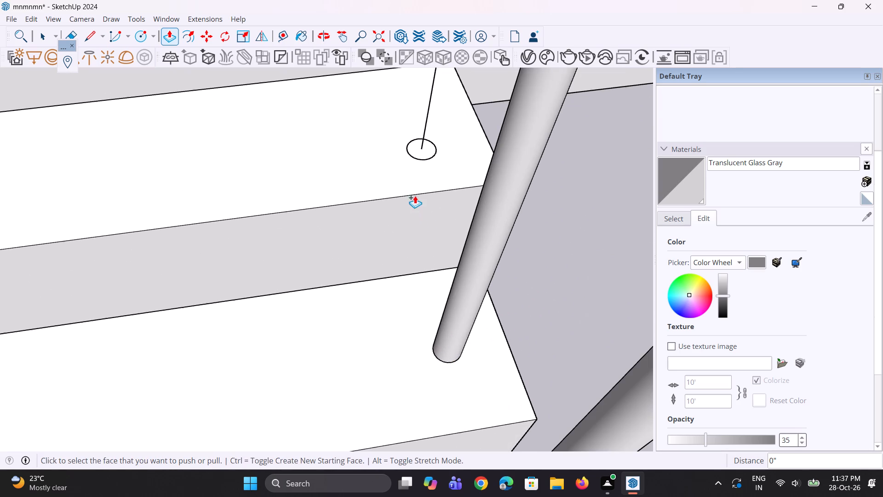
double_click(418, 149)
scroll(423, 326, down, 5)
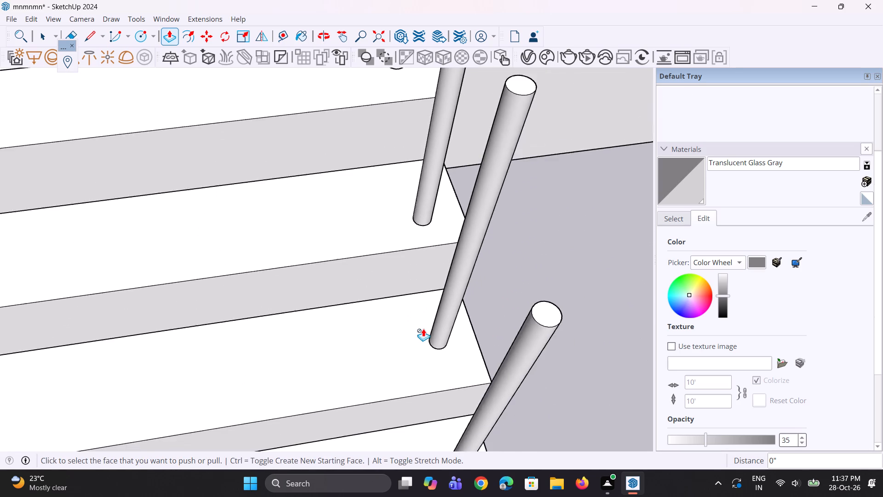
scroll(423, 329, down, 6)
scroll(415, 190, up, 5)
double_click(410, 179)
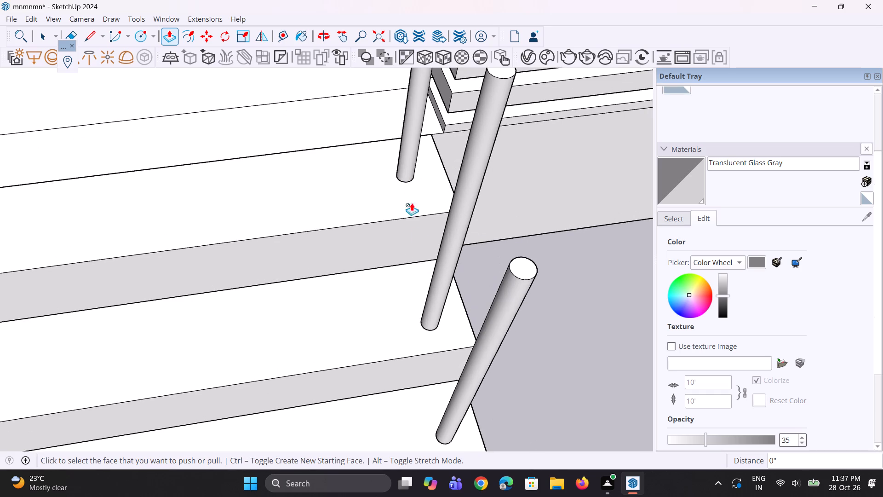
Extrude the left-side circles on the two highest treads with post lines of the same flight to the same post height.
scroll(431, 296, down, 2)
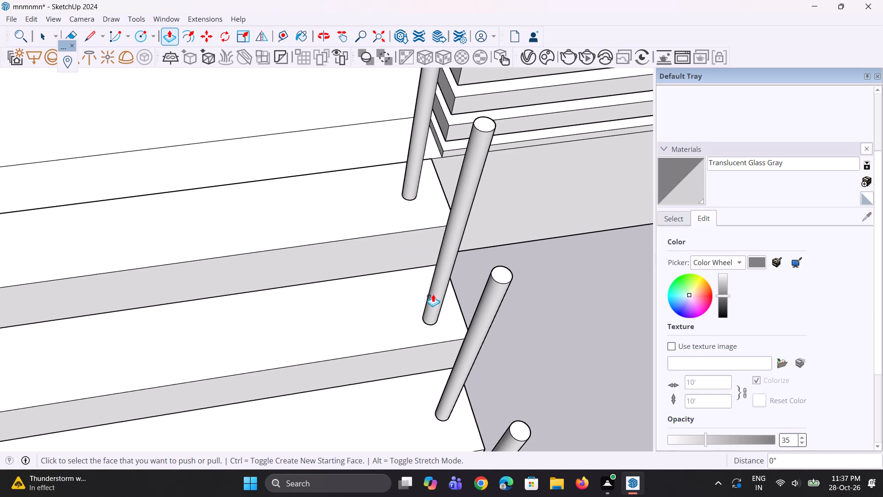
scroll(433, 294, down, 13)
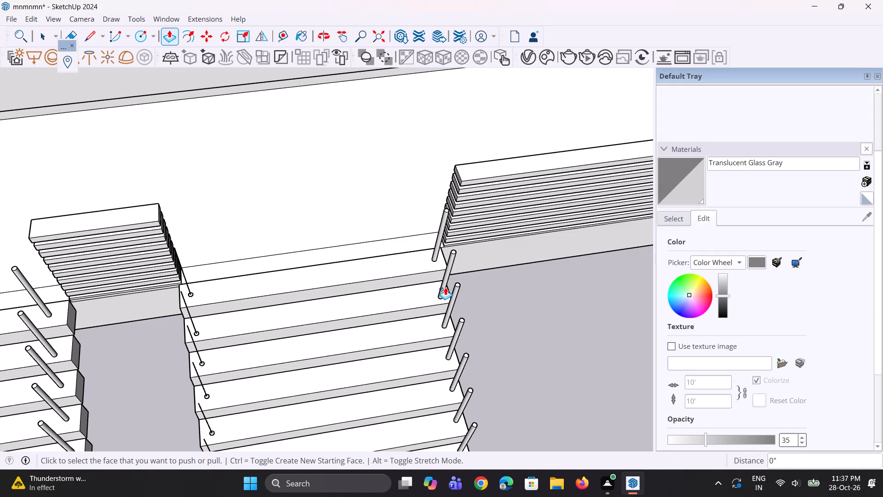
scroll(227, 302, up, 6)
scroll(174, 289, up, 3)
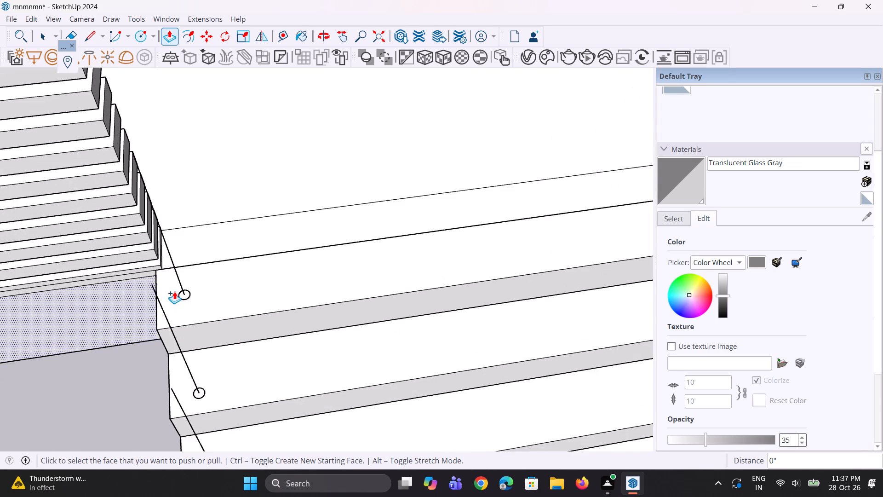
scroll(180, 294, up, 3)
double_click(185, 293)
scroll(204, 281, down, 5)
scroll(219, 412, up, 3)
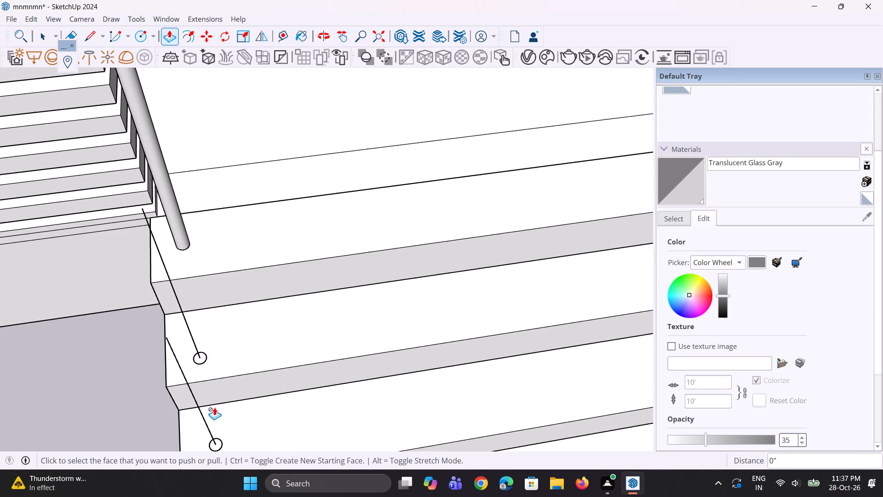
scroll(199, 376, up, 3)
double_click(203, 357)
Extrude the left-side circles on the third and fourth treads from the top to the same post height.
scroll(265, 246, down, 6)
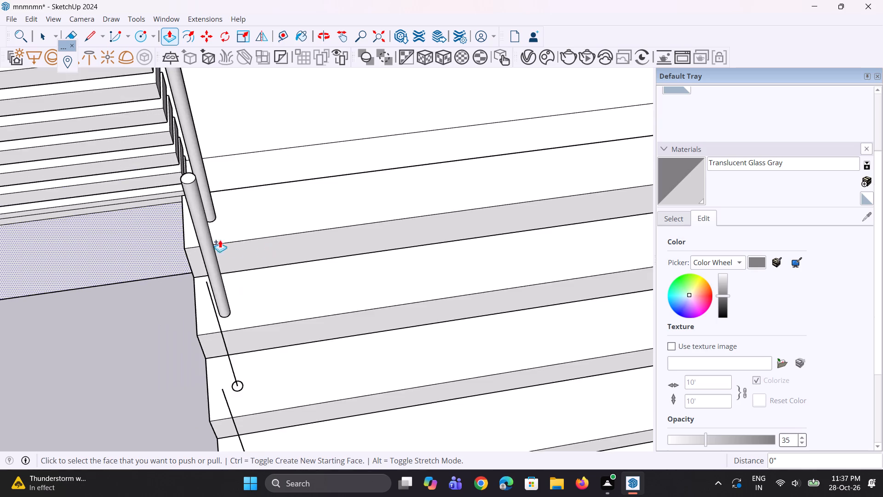
scroll(220, 240, down, 4)
scroll(223, 351, up, 7)
double_click(237, 322)
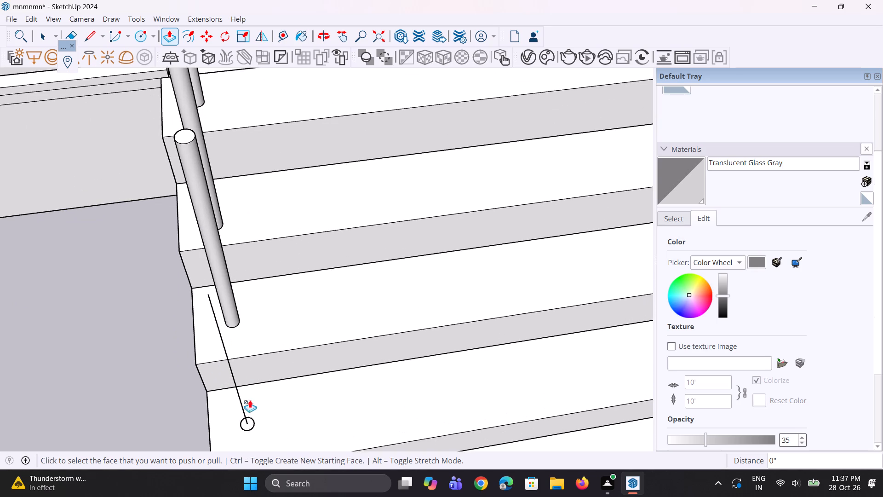
double_click(252, 420)
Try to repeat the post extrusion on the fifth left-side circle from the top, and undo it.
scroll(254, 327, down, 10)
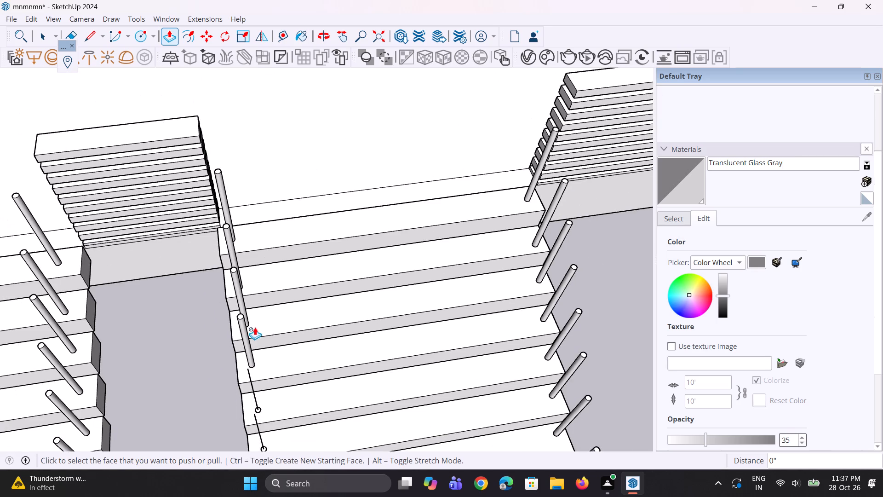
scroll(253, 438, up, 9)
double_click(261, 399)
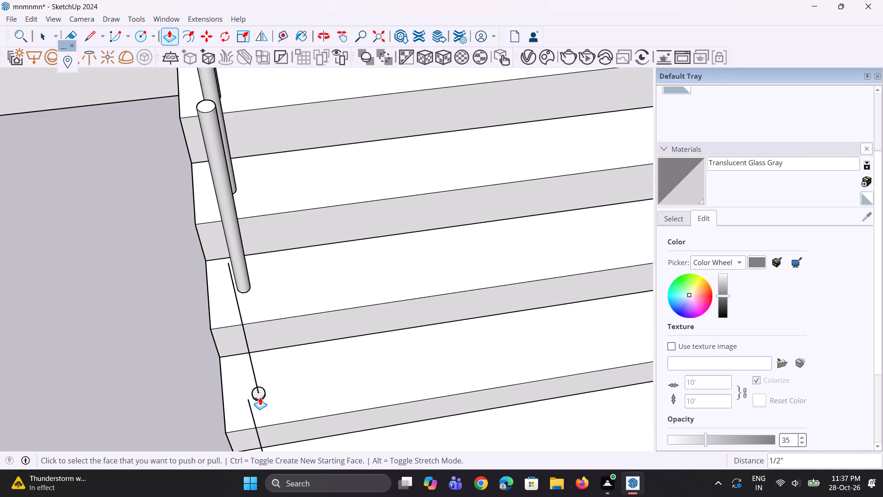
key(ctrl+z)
Extrude the fifth left-side circle from the top upward about 2' 11 15/16" along its post line.
scroll(270, 406, up, 6)
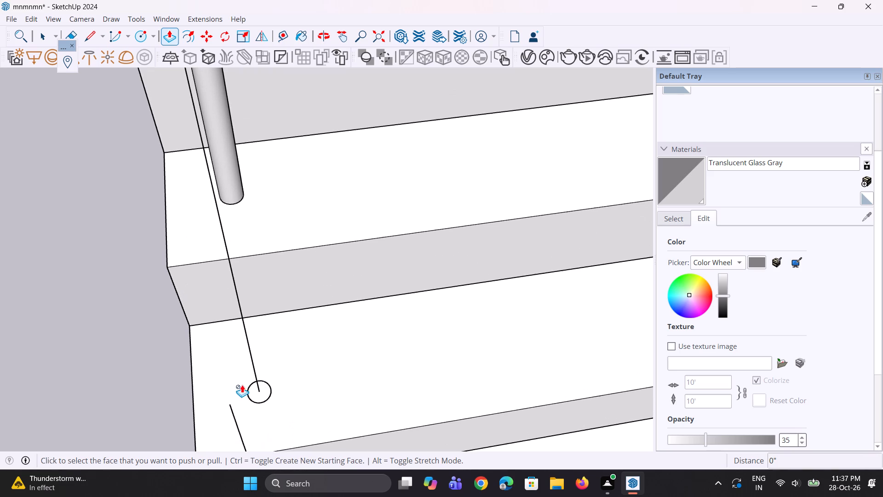
click(259, 399)
scroll(252, 340, down, 7)
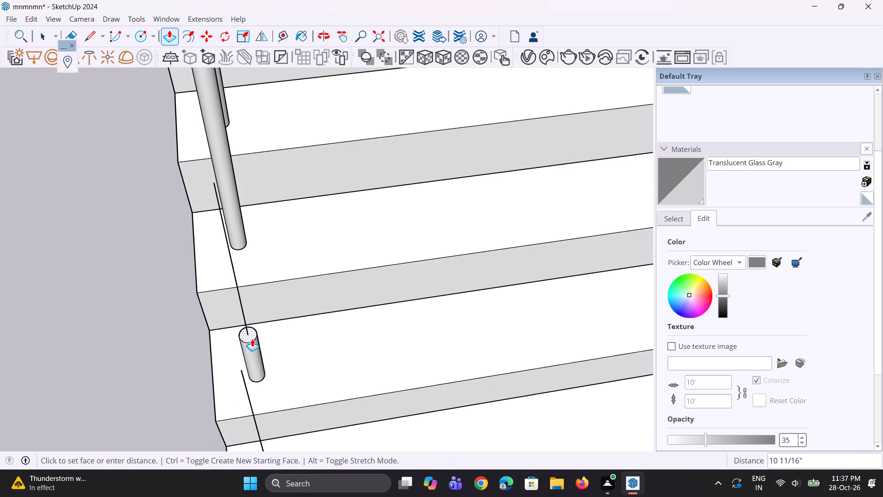
scroll(252, 339, down, 2)
click(231, 247)
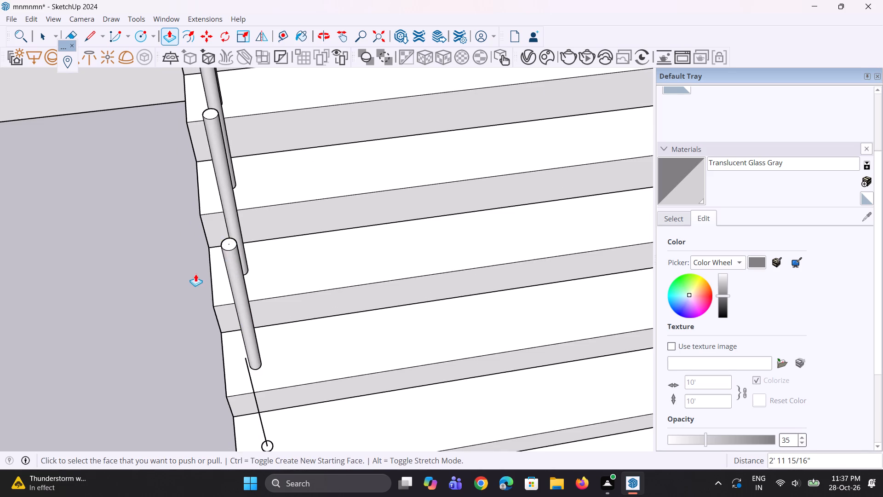
Extrude the sixth and seventh left-side circles from the top of the flight upward to the same post height.
scroll(195, 274, down, 5)
scroll(249, 420, up, 4)
scroll(236, 379, up, 3)
double_click(240, 363)
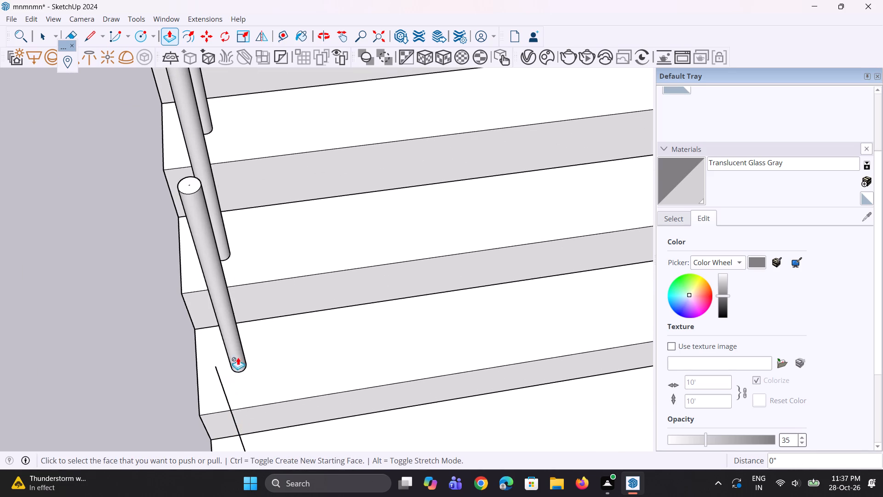
scroll(237, 349, down, 6)
scroll(220, 282, up, 1)
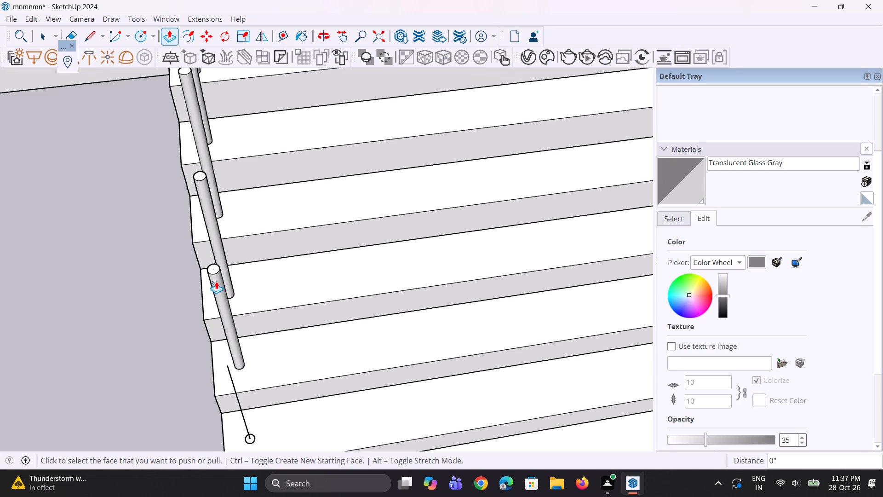
scroll(214, 272, down, 6)
scroll(245, 372, up, 3)
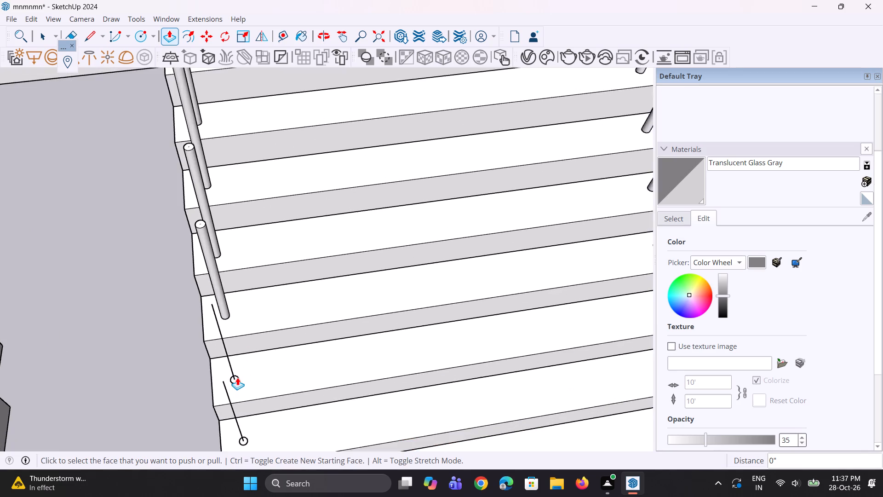
scroll(237, 377, up, 3)
double_click(237, 377)
Extrude the left-side circles on the two lowest treads of the flight upward to the same post height.
scroll(235, 368, down, 5)
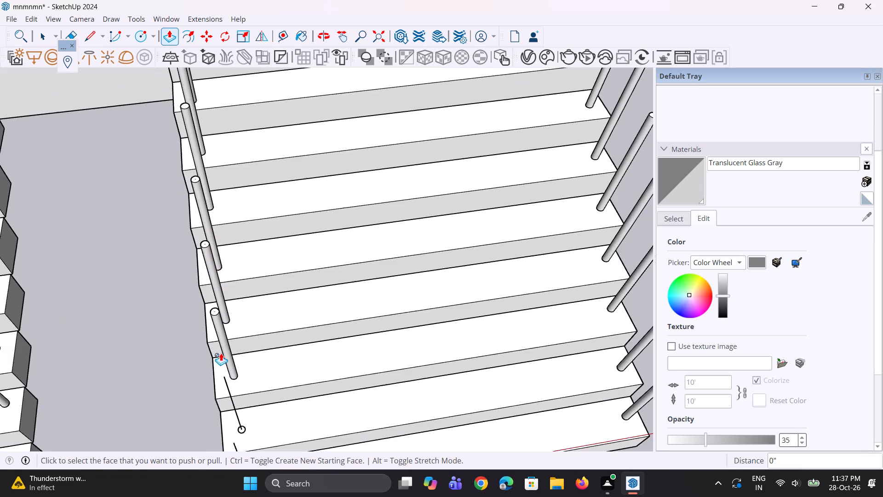
scroll(220, 351, down, 9)
scroll(242, 384, up, 11)
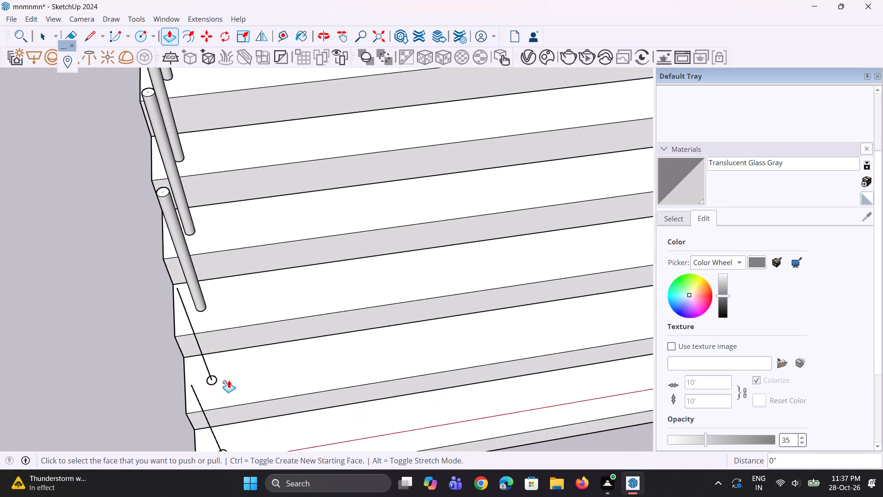
scroll(229, 380, up, 3)
double_click(213, 381)
scroll(214, 338, down, 5)
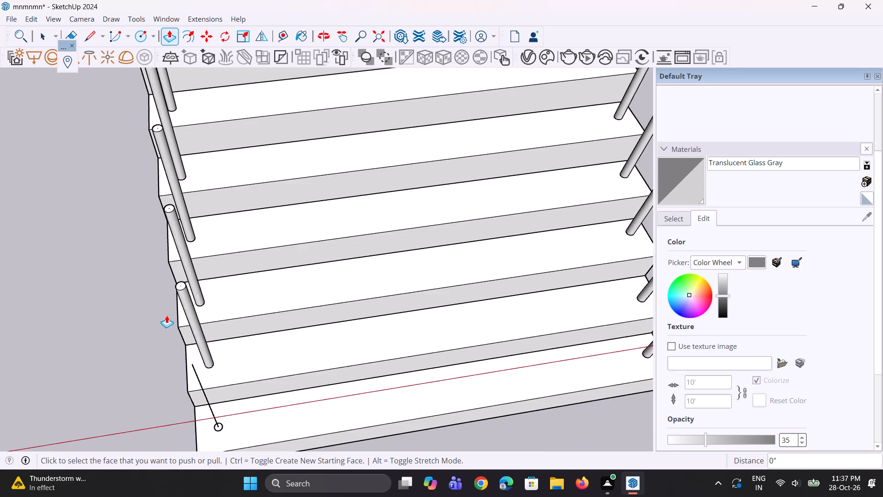
scroll(166, 315, down, 5)
scroll(182, 391, up, 10)
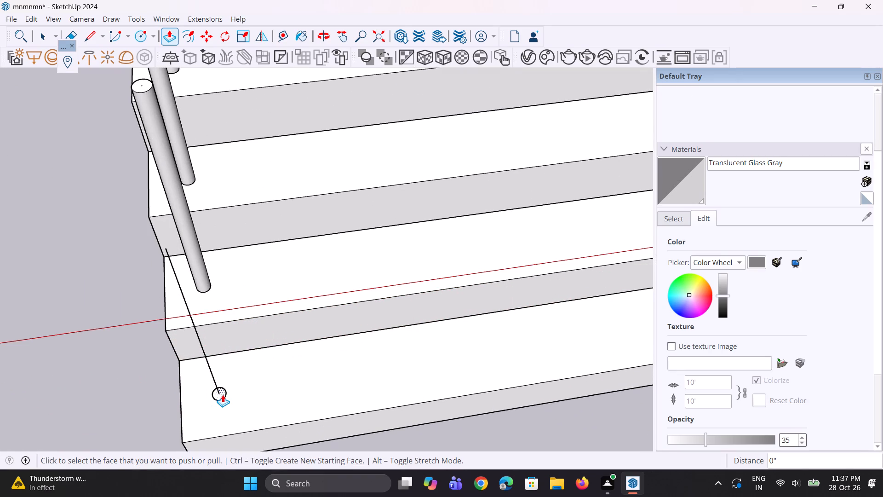
double_click(223, 394)
scroll(186, 384, down, 11)
middle_drag(193, 389, 276, 371)
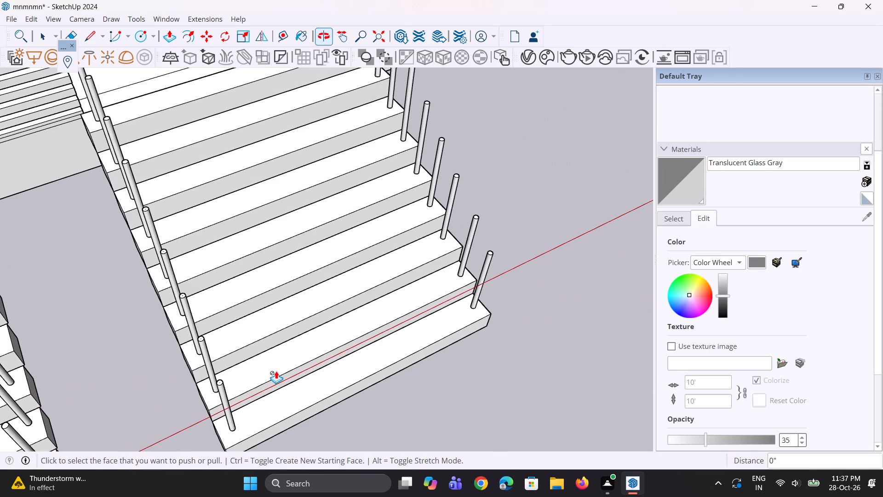
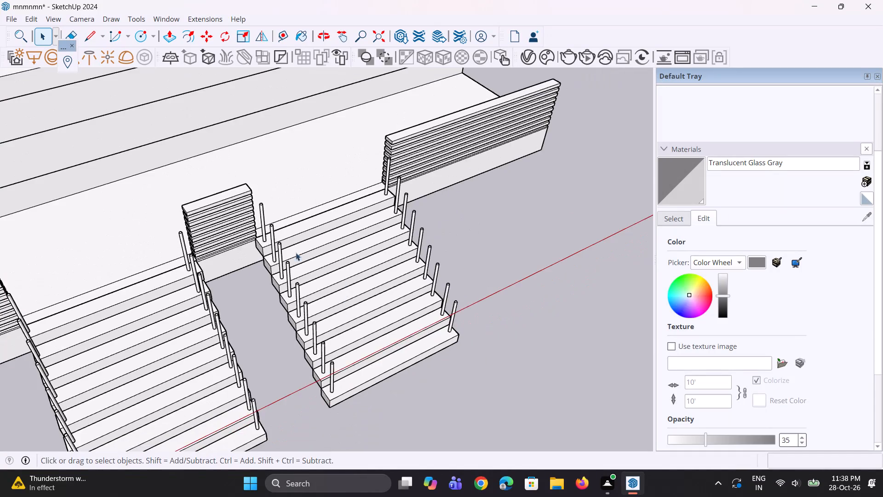
Draw a sloped line about 10' 5" long from the uppermost left-side post's top to the lowest post's top on the left staircase.
scroll(245, 228, down, 5)
middle_drag(110, 332, 280, 271)
scroll(116, 387, up, 2)
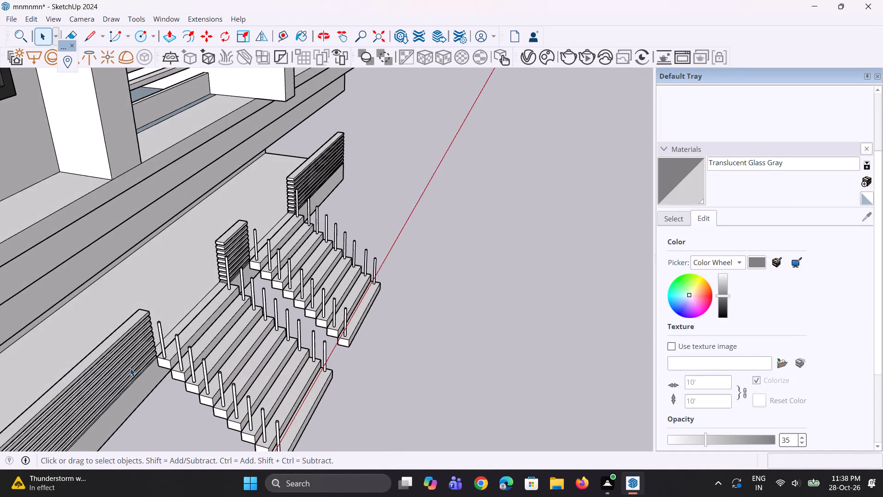
scroll(161, 349, up, 4)
key(l)
scroll(182, 320, up, 4)
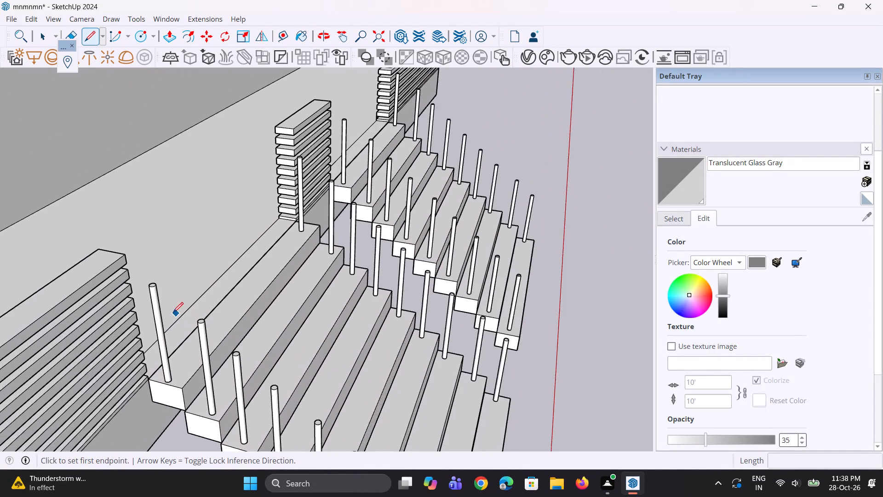
scroll(167, 311, up, 2)
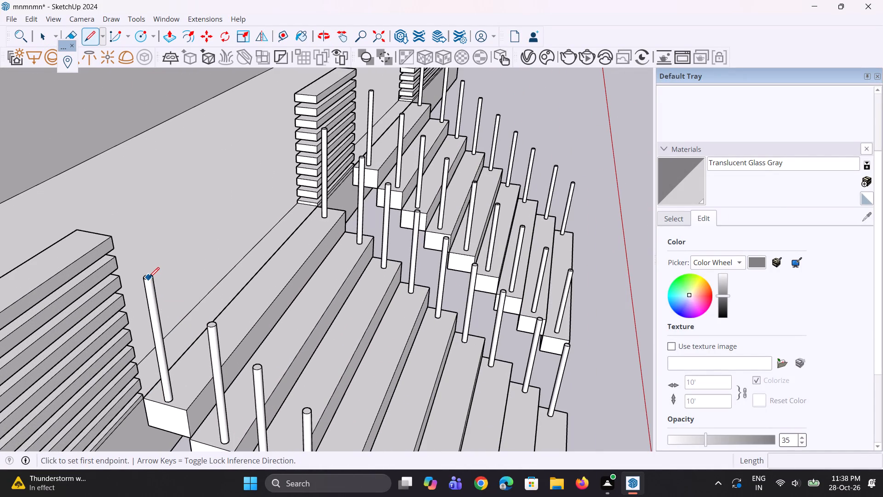
click(149, 277)
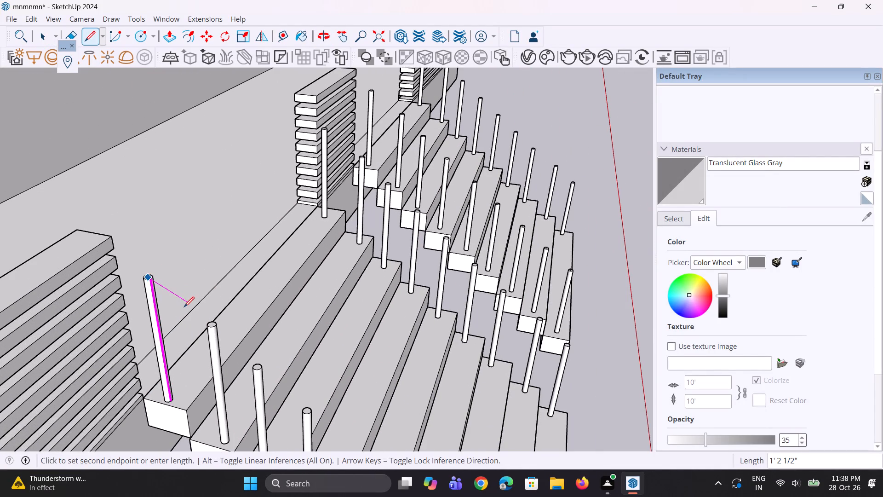
scroll(184, 307, down, 4)
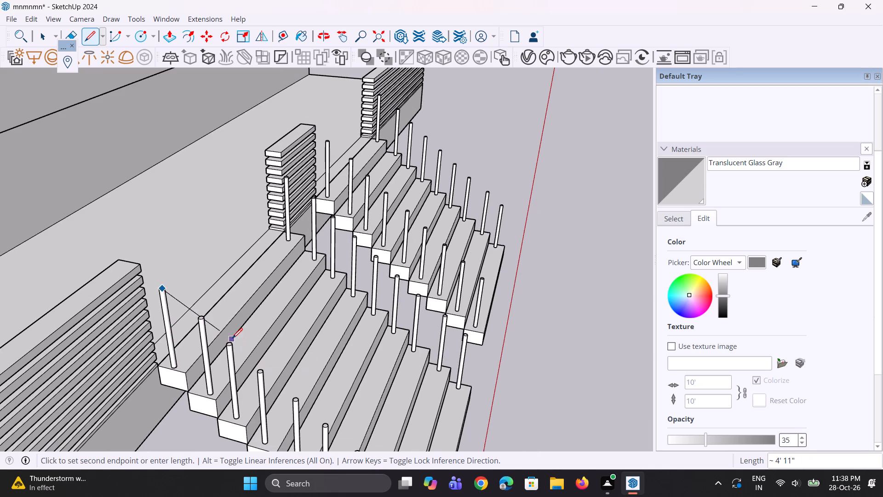
scroll(234, 346, up, 1)
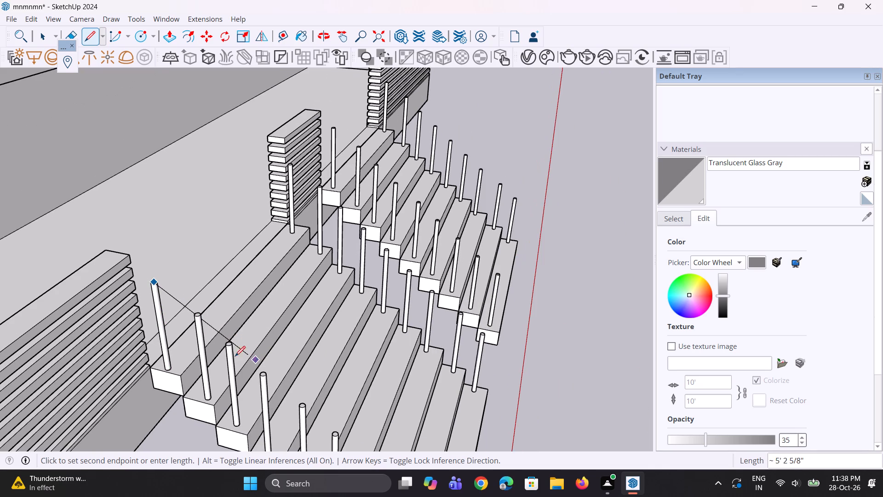
scroll(200, 326, down, 13)
scroll(262, 373, up, 3)
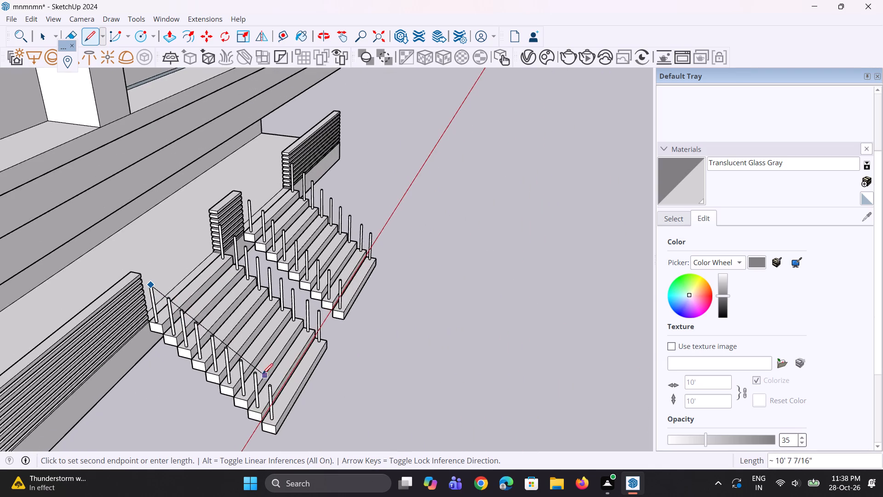
scroll(266, 377, up, 4)
click(273, 388)
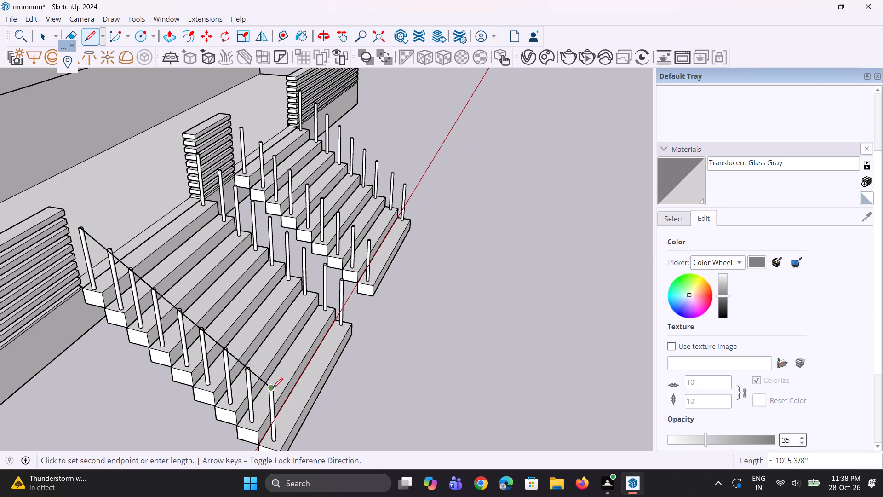
middle_drag(249, 366, 170, 389)
key(space)
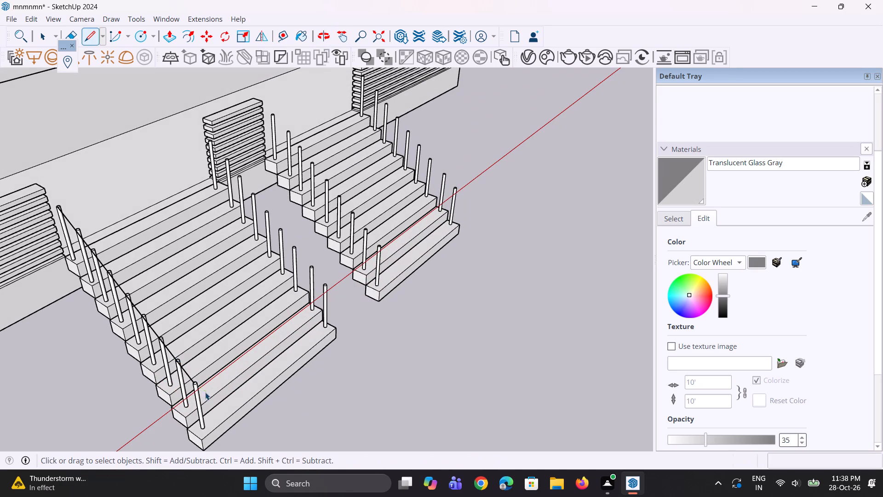
key(space)
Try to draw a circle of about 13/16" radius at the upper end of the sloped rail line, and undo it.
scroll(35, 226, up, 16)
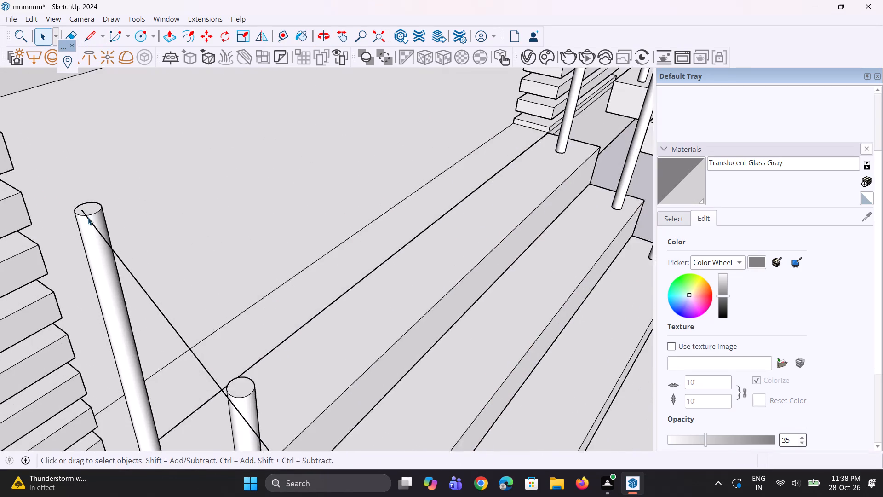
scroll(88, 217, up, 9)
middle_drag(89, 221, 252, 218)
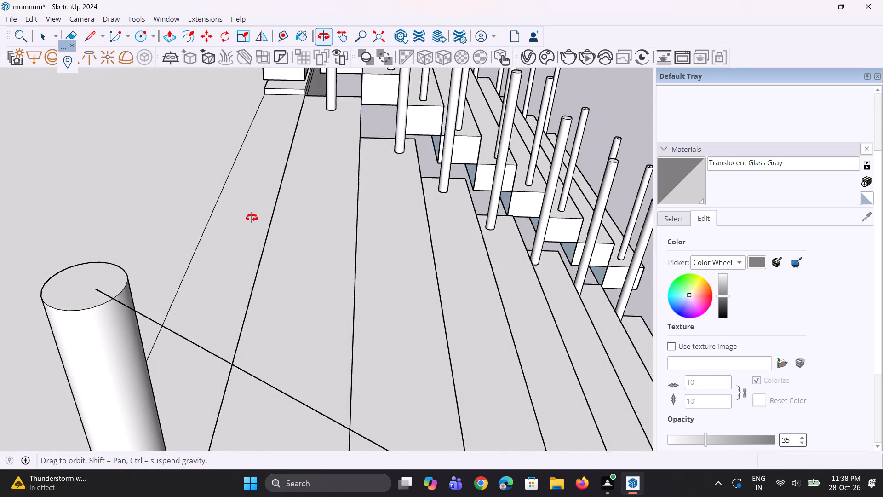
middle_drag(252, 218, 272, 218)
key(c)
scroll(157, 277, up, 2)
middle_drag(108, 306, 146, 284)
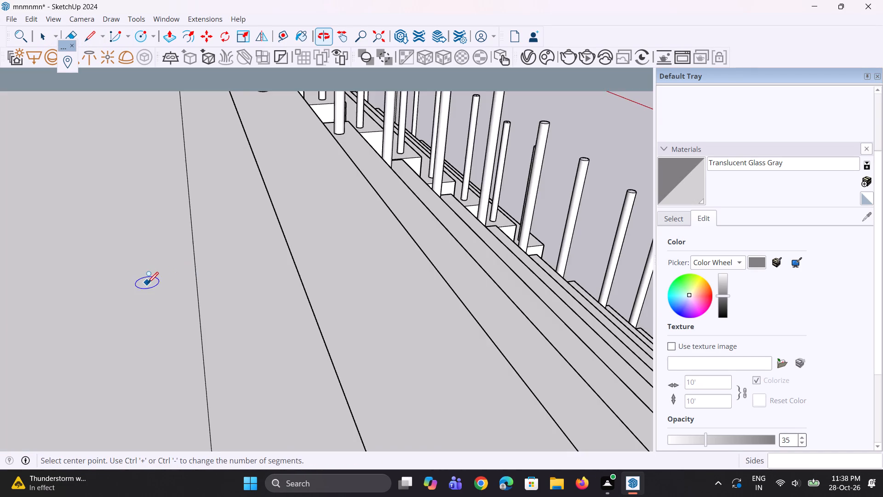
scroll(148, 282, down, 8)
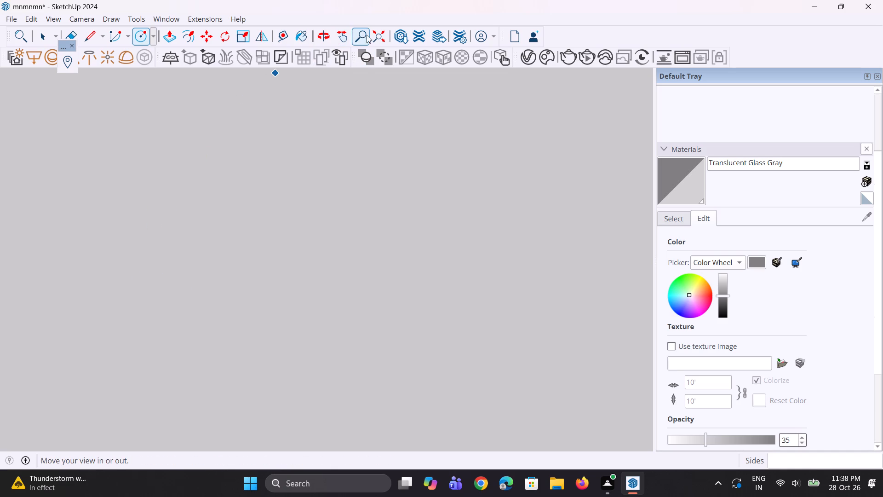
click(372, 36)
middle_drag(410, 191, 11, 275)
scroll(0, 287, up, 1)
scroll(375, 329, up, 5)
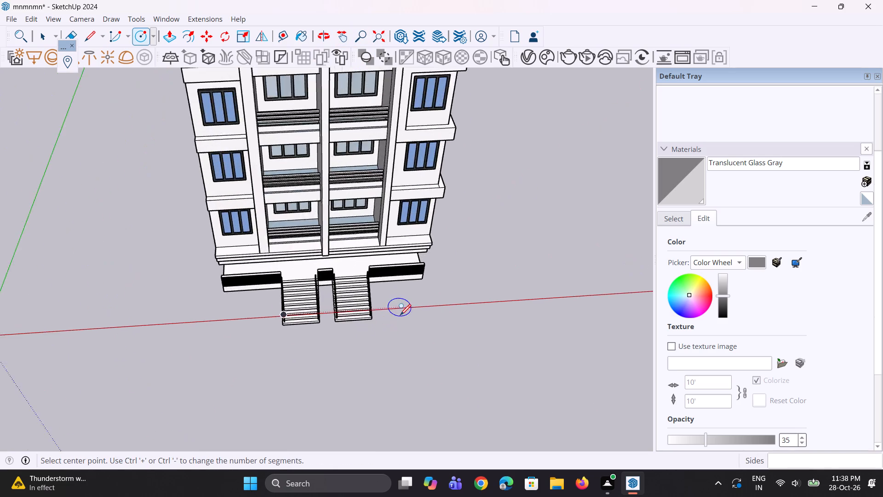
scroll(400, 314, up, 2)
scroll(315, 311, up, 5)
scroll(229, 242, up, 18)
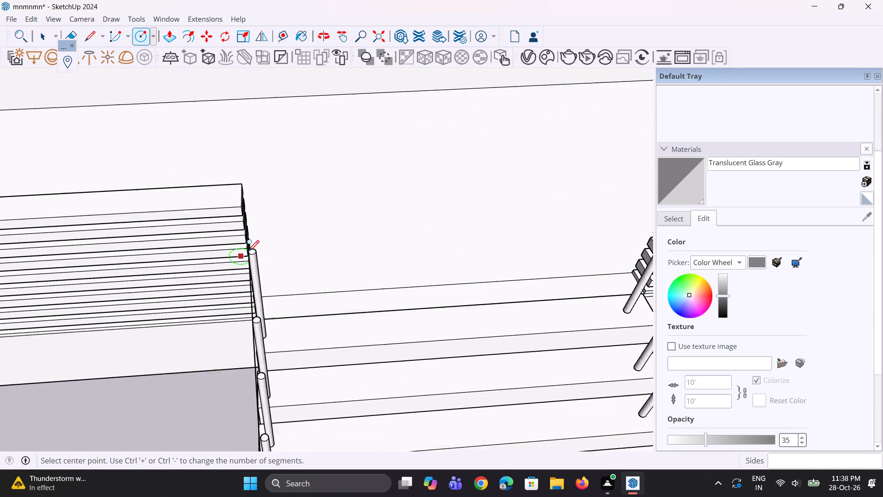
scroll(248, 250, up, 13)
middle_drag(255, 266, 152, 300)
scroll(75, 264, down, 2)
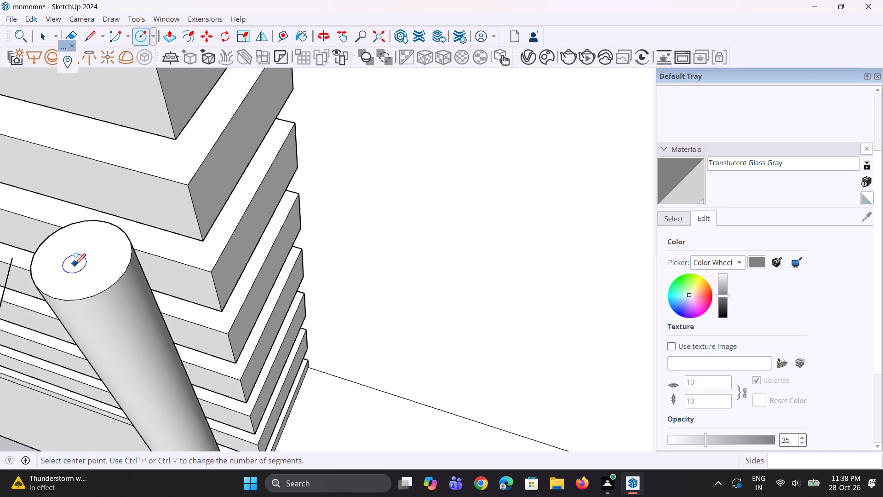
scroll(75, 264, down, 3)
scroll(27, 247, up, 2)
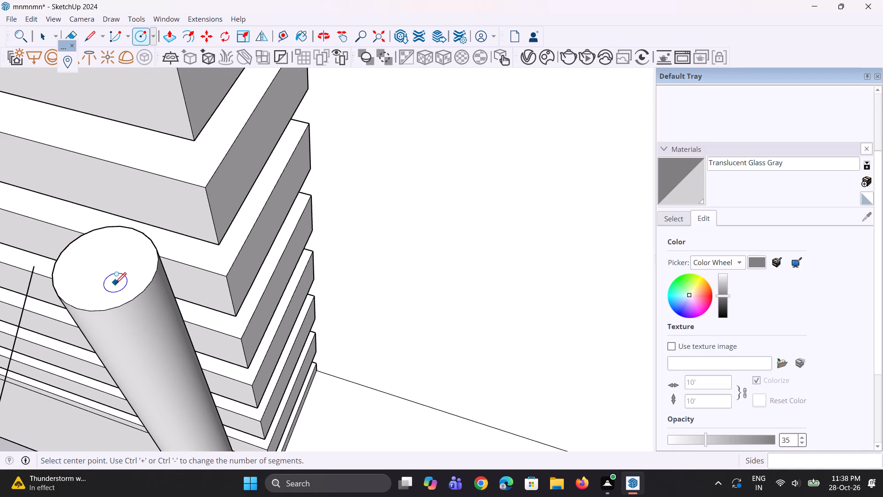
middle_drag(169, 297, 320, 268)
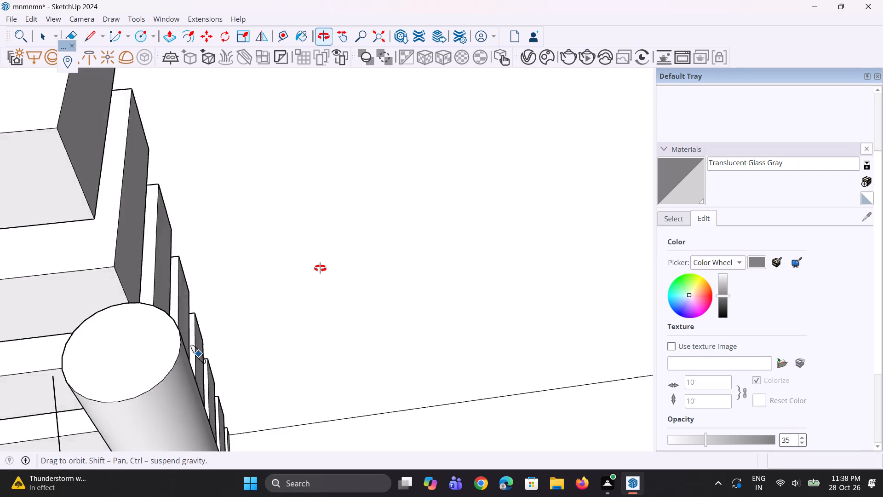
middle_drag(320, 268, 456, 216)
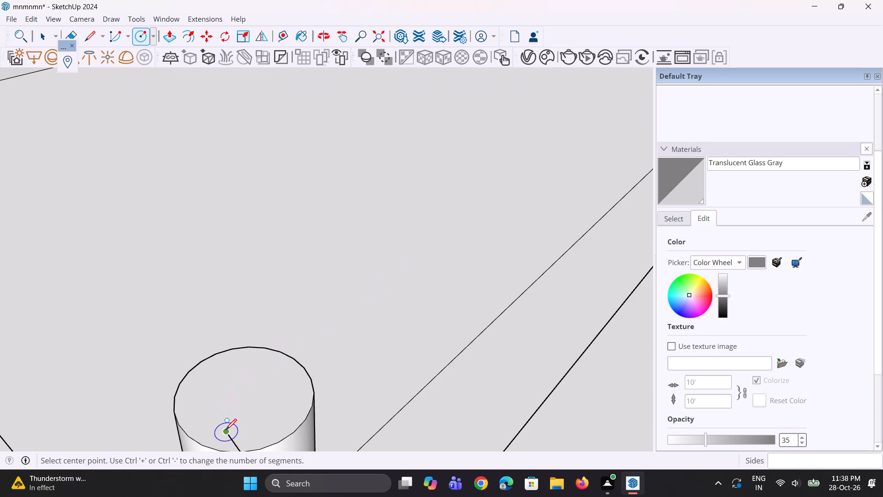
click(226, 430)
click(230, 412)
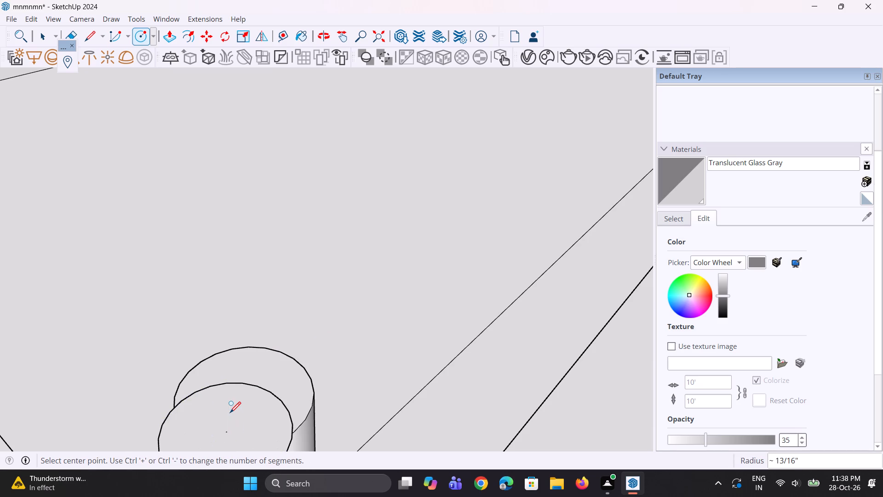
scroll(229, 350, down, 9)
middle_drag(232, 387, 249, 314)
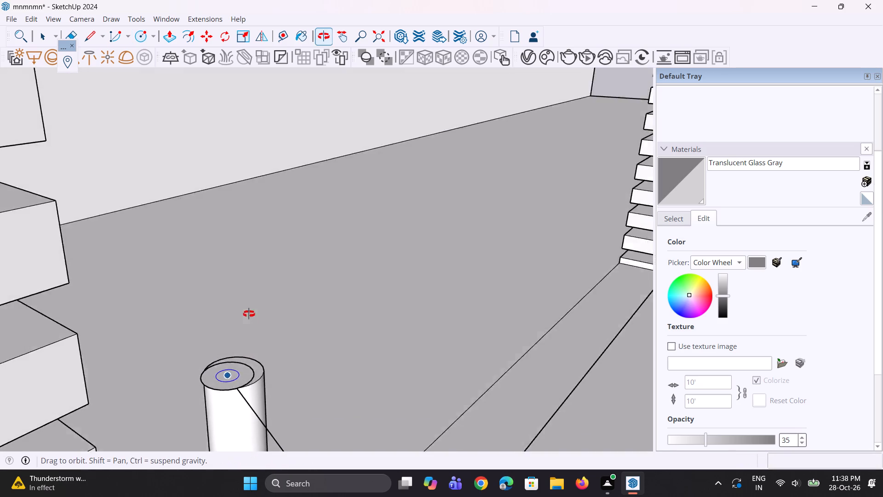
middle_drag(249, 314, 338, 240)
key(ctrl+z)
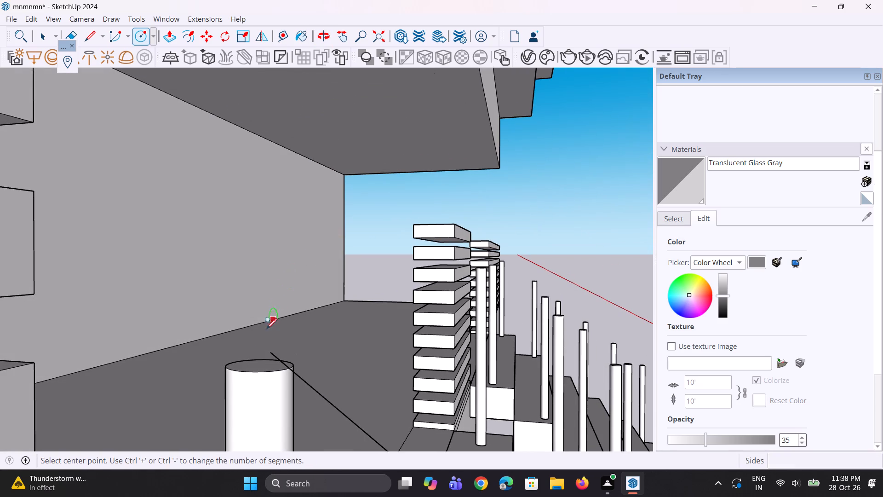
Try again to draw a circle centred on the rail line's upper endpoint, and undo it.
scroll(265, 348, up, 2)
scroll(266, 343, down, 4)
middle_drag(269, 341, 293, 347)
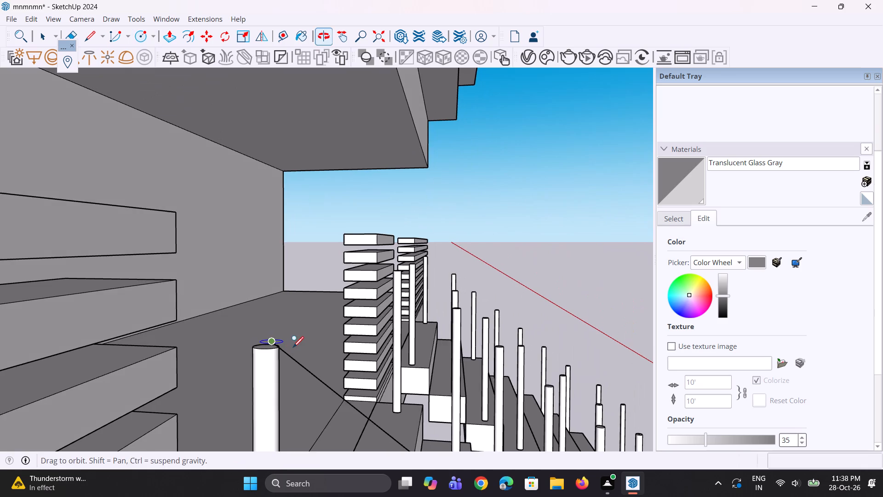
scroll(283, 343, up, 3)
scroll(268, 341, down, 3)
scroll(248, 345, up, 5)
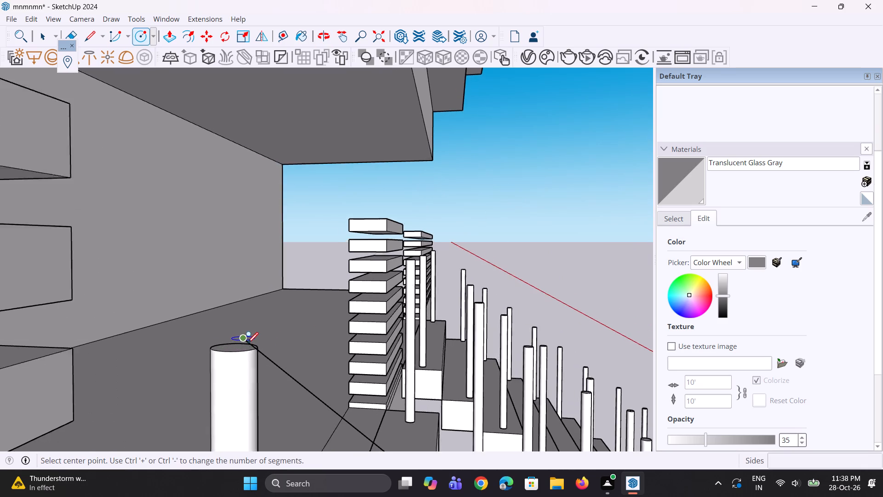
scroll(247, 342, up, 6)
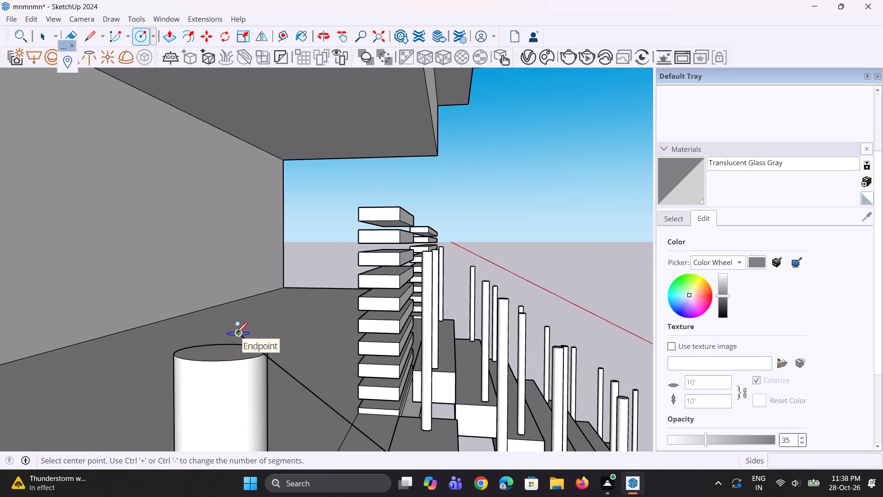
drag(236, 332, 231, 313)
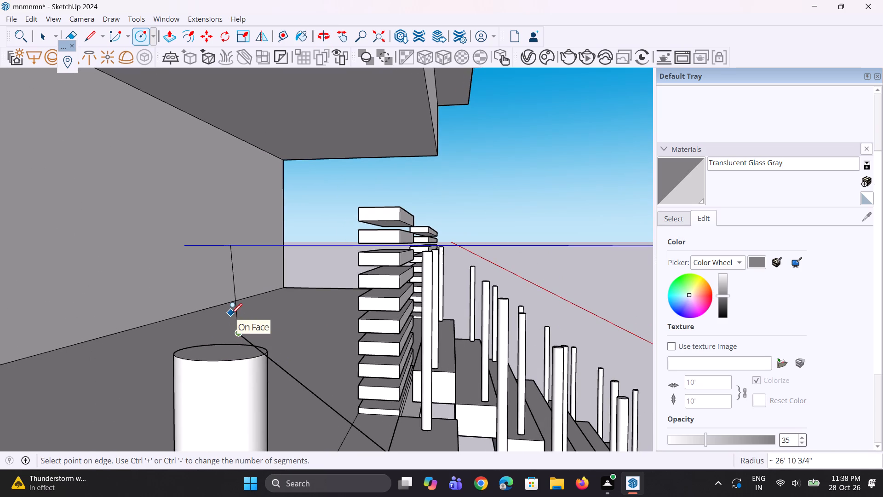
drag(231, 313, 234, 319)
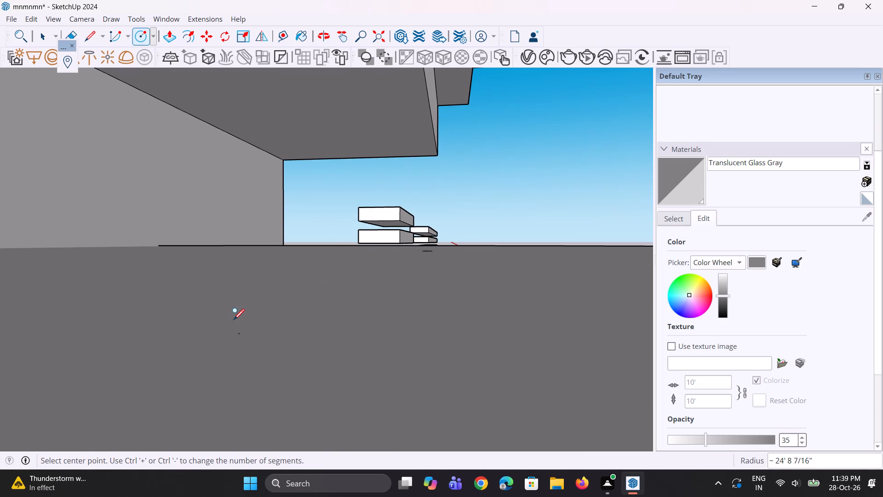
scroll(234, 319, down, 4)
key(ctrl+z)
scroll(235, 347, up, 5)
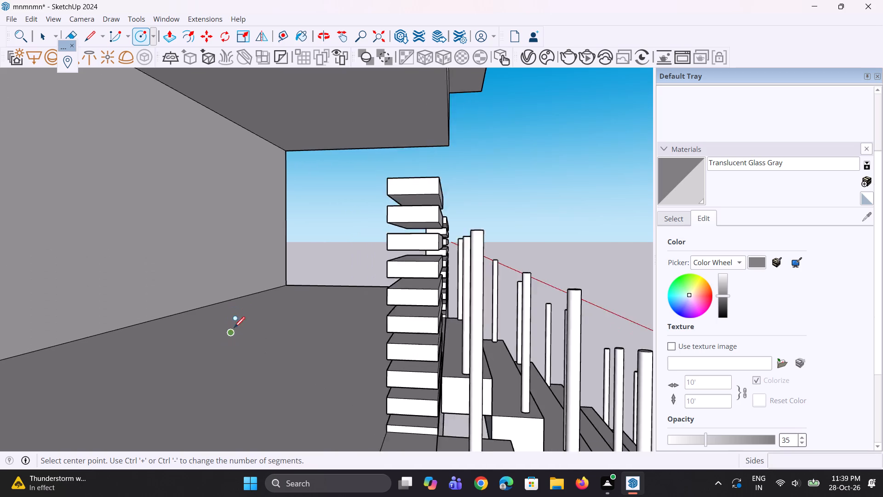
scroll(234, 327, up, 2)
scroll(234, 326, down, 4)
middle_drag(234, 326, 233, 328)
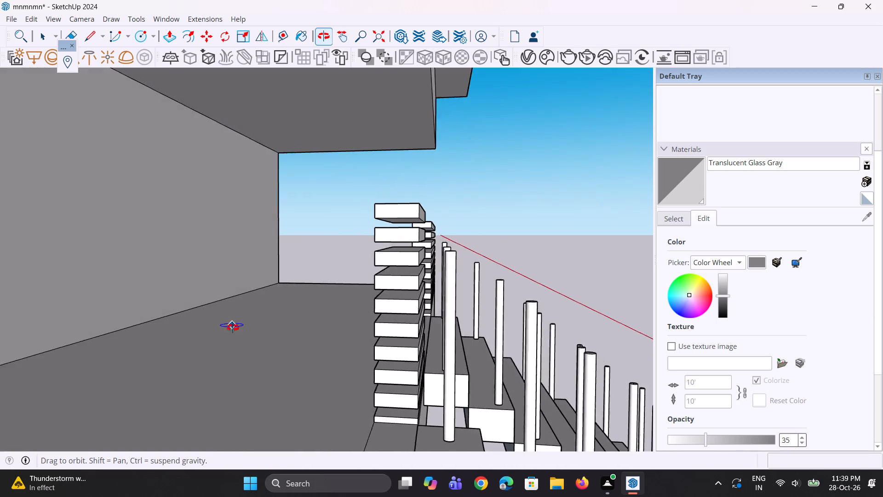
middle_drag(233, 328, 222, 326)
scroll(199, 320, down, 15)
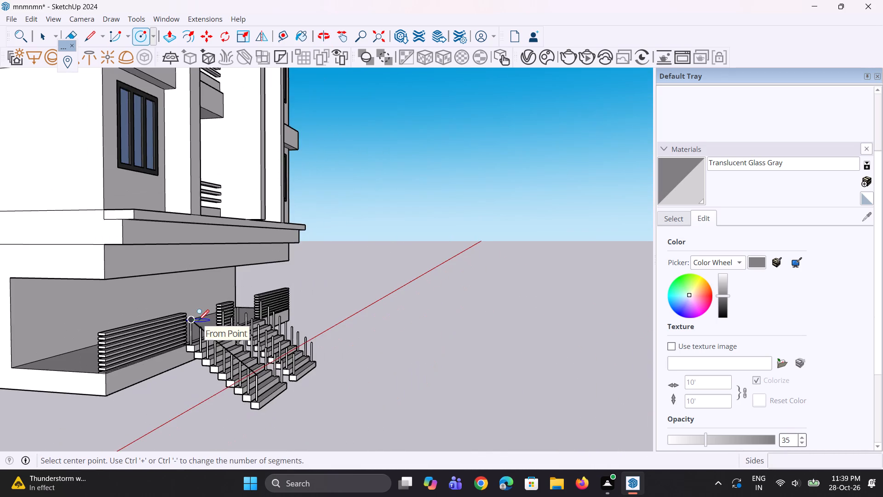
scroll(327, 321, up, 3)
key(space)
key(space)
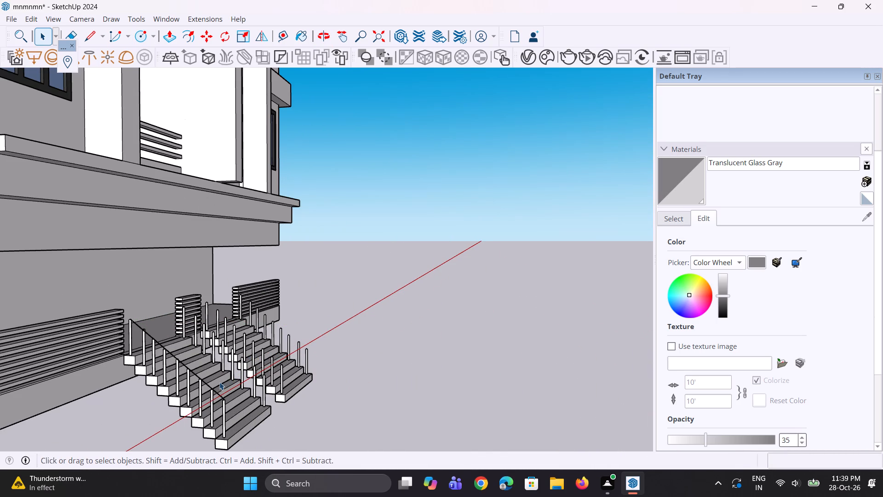
Copy the sloped rail line to open space beyond the right staircase, clear of the building.
click(210, 387)
scroll(210, 387, up, 2)
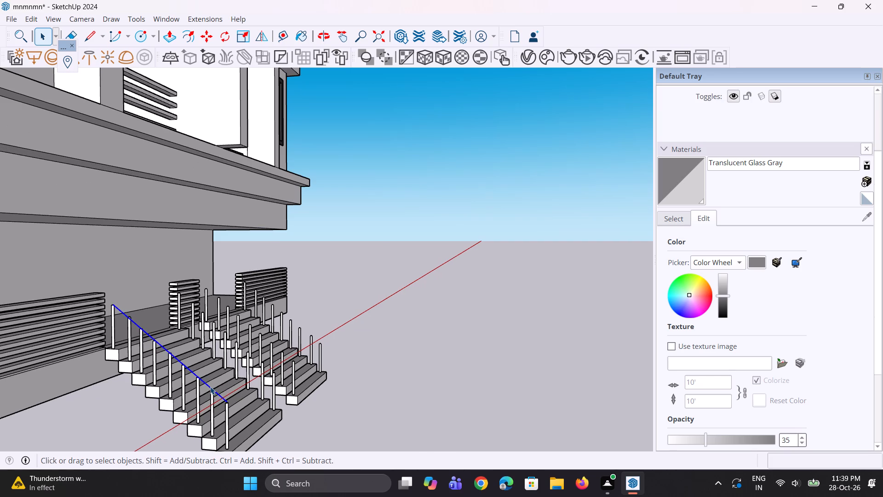
key(m)
click(218, 398)
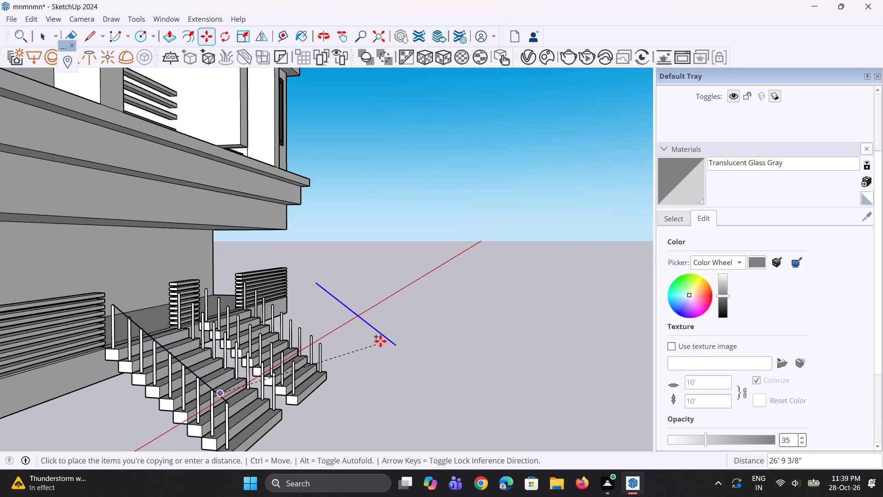
click(362, 306)
middle_drag(387, 326, 377, 390)
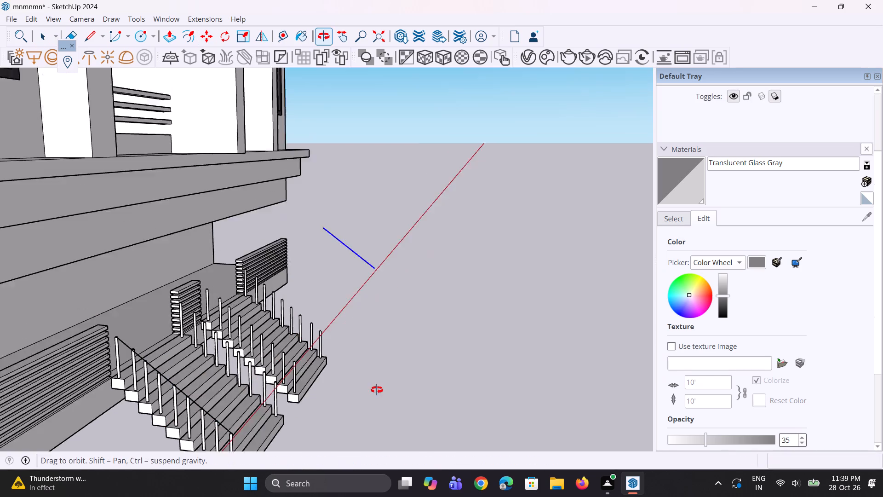
middle_drag(377, 390, 144, 381)
scroll(194, 372, down, 5)
scroll(382, 250, up, 10)
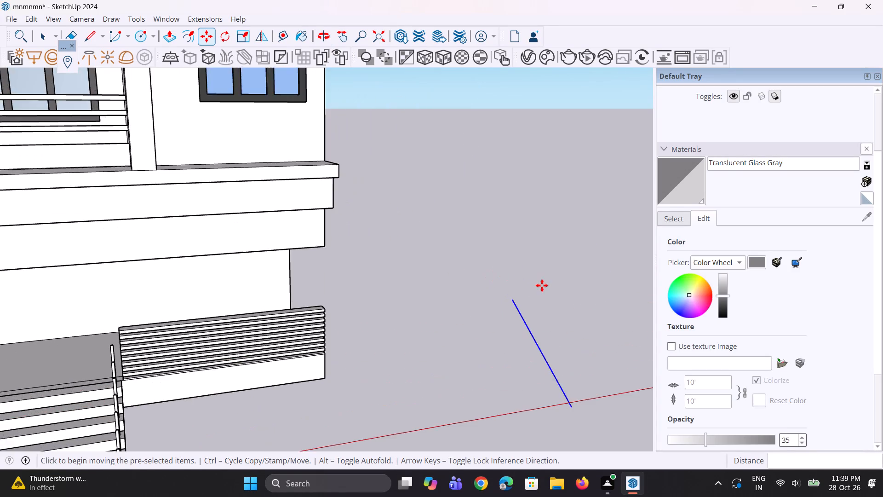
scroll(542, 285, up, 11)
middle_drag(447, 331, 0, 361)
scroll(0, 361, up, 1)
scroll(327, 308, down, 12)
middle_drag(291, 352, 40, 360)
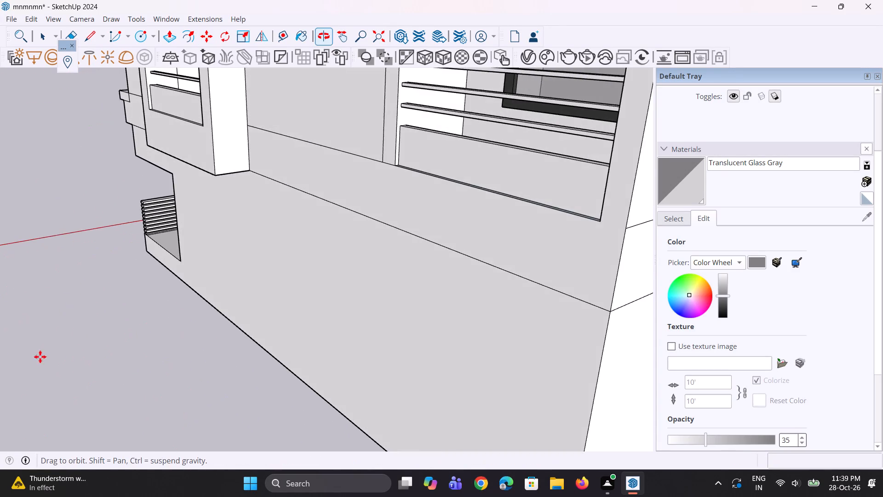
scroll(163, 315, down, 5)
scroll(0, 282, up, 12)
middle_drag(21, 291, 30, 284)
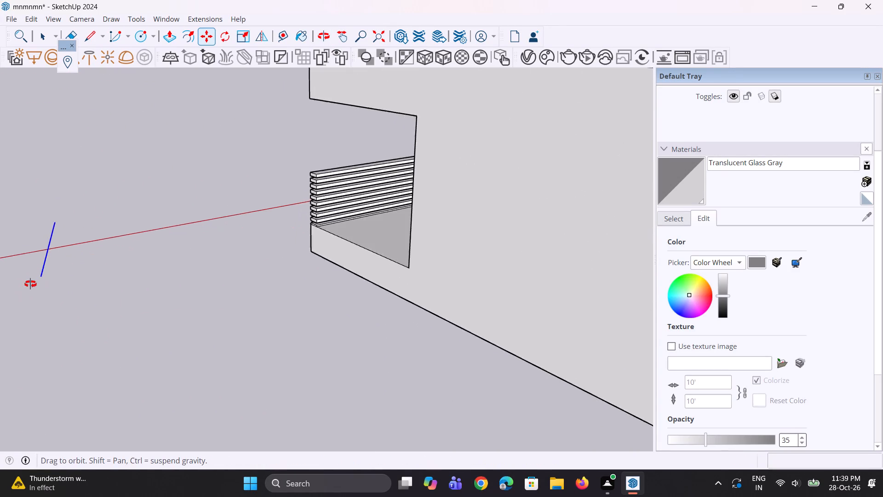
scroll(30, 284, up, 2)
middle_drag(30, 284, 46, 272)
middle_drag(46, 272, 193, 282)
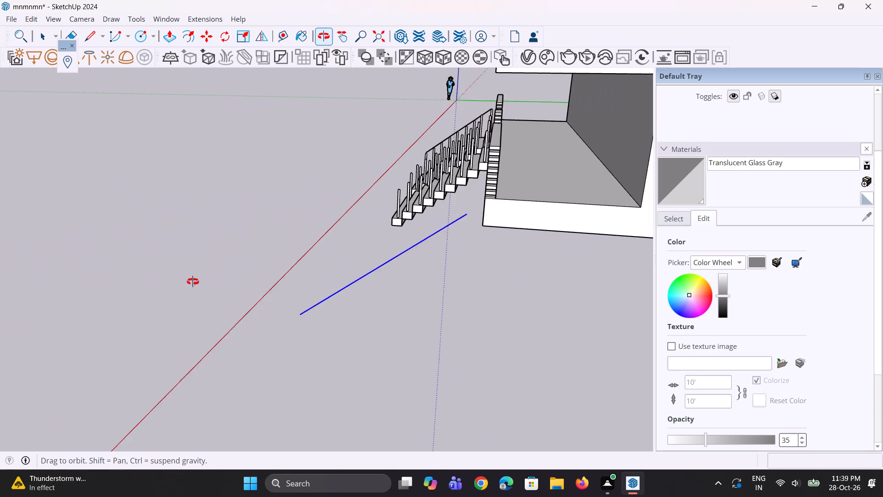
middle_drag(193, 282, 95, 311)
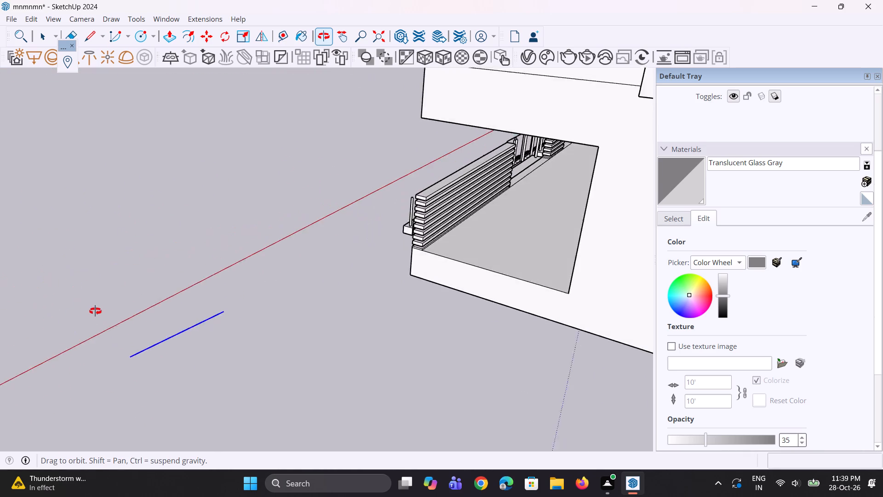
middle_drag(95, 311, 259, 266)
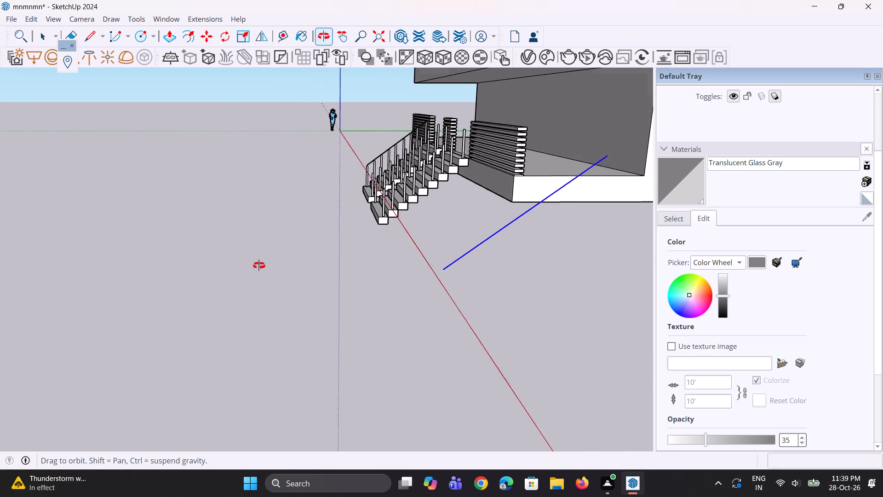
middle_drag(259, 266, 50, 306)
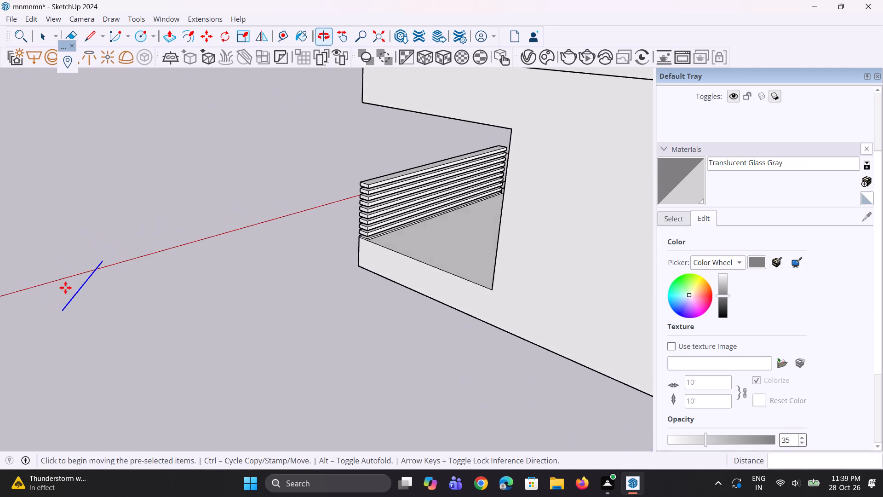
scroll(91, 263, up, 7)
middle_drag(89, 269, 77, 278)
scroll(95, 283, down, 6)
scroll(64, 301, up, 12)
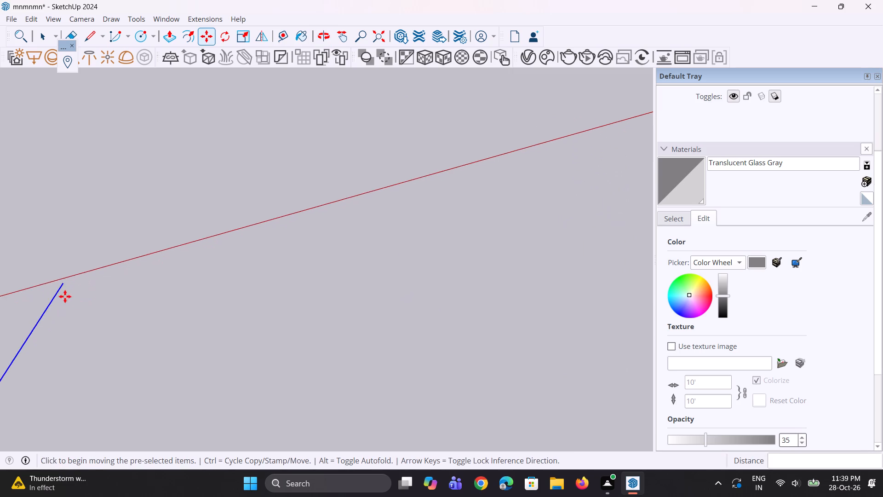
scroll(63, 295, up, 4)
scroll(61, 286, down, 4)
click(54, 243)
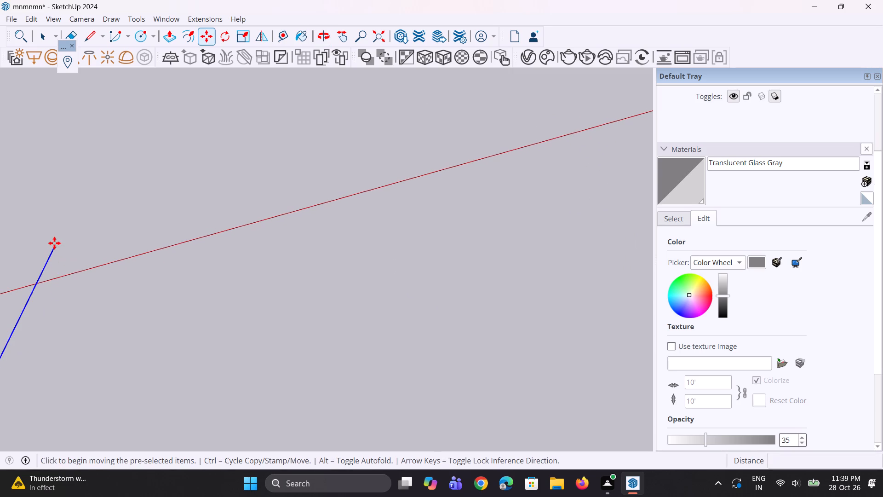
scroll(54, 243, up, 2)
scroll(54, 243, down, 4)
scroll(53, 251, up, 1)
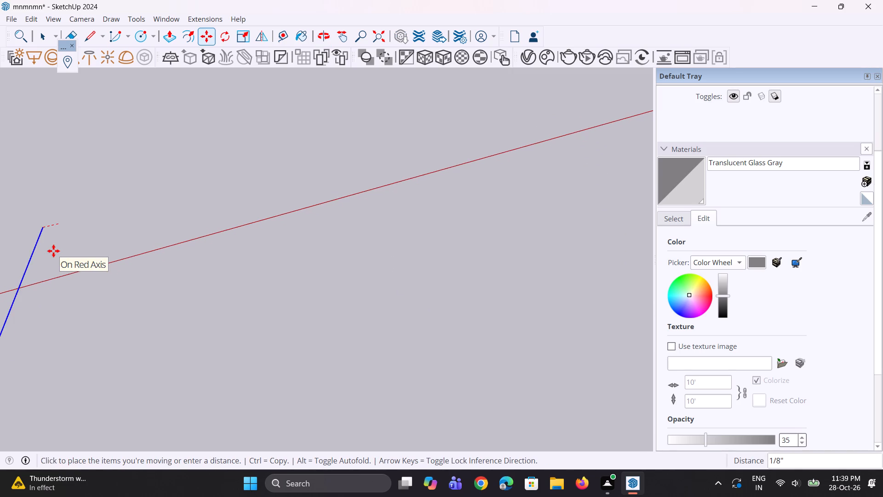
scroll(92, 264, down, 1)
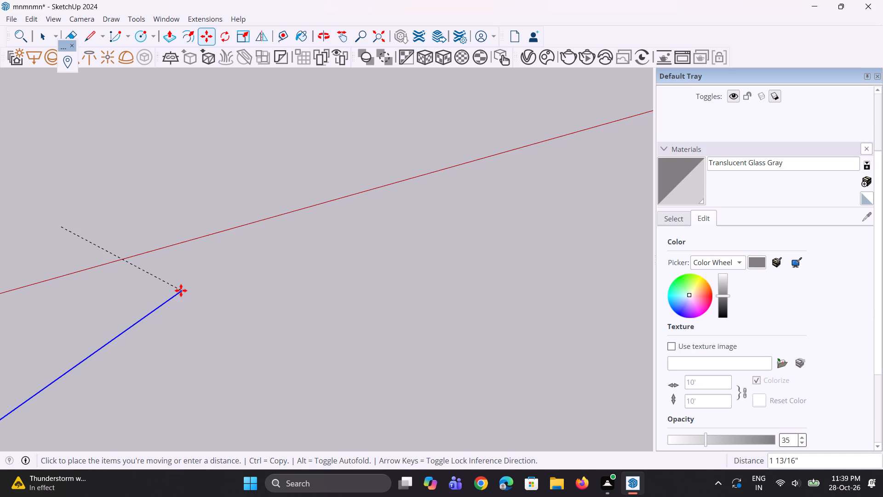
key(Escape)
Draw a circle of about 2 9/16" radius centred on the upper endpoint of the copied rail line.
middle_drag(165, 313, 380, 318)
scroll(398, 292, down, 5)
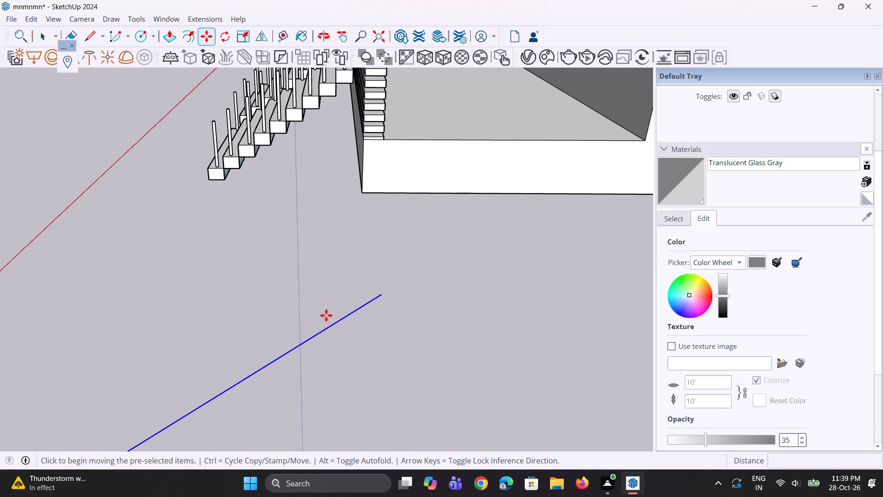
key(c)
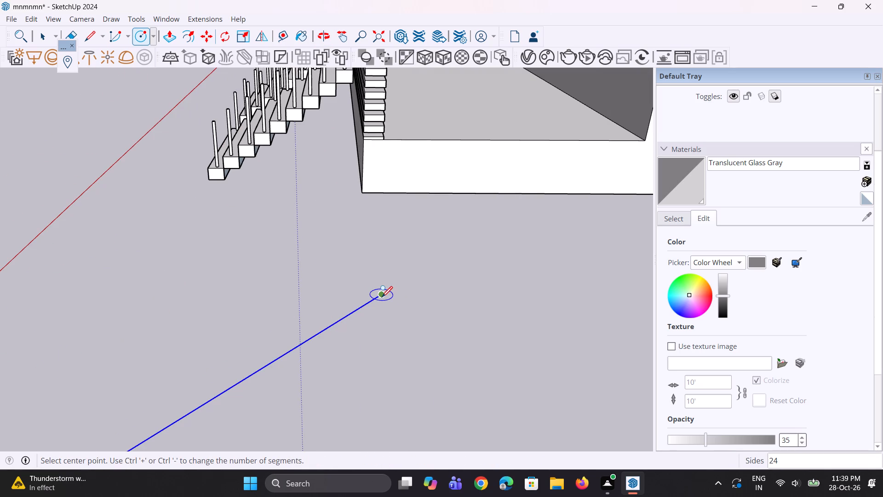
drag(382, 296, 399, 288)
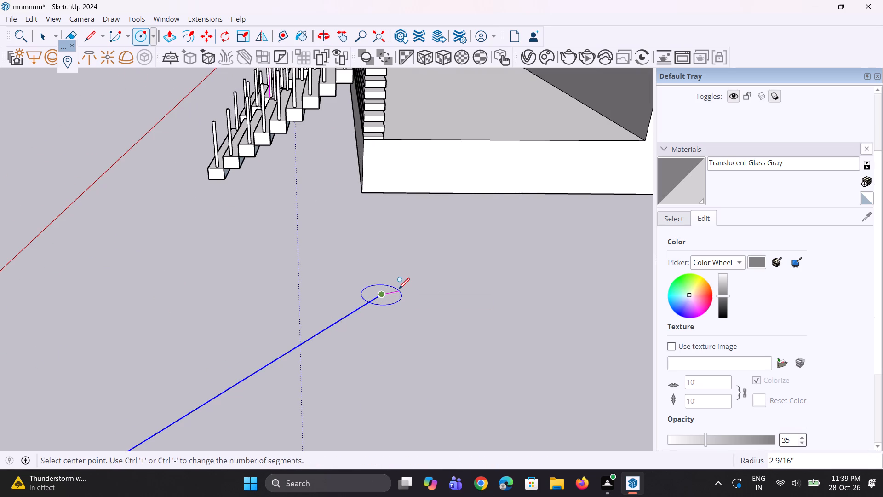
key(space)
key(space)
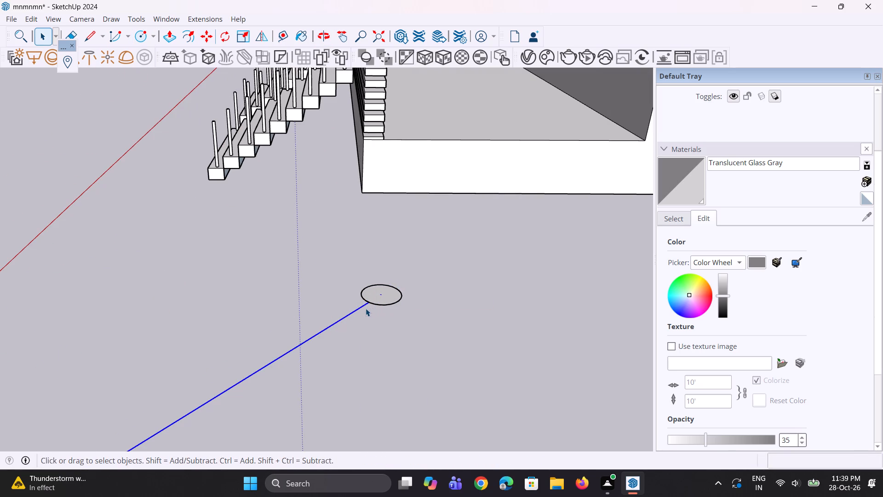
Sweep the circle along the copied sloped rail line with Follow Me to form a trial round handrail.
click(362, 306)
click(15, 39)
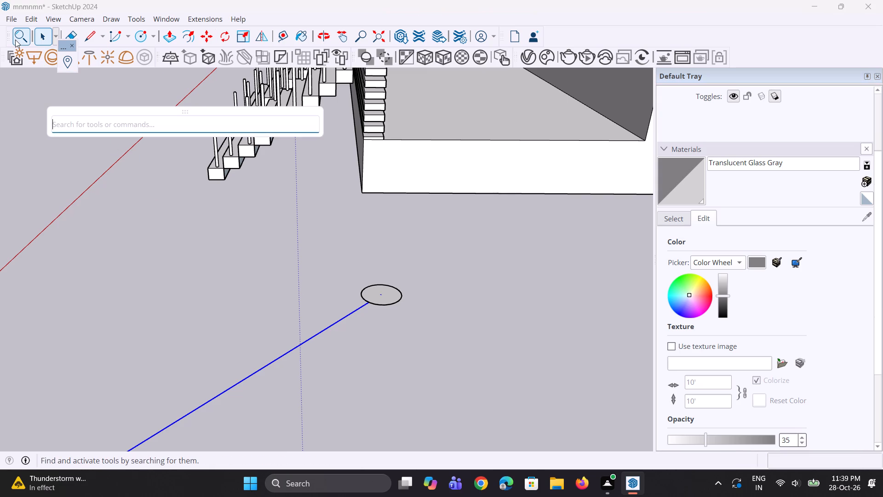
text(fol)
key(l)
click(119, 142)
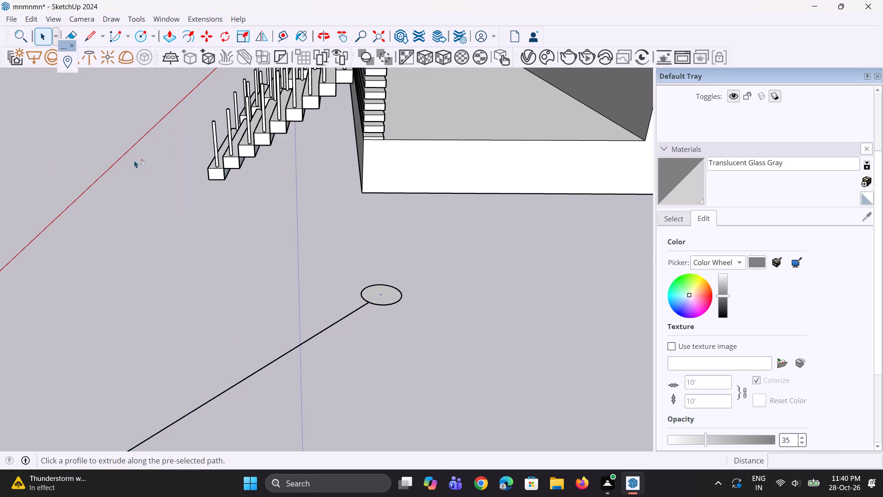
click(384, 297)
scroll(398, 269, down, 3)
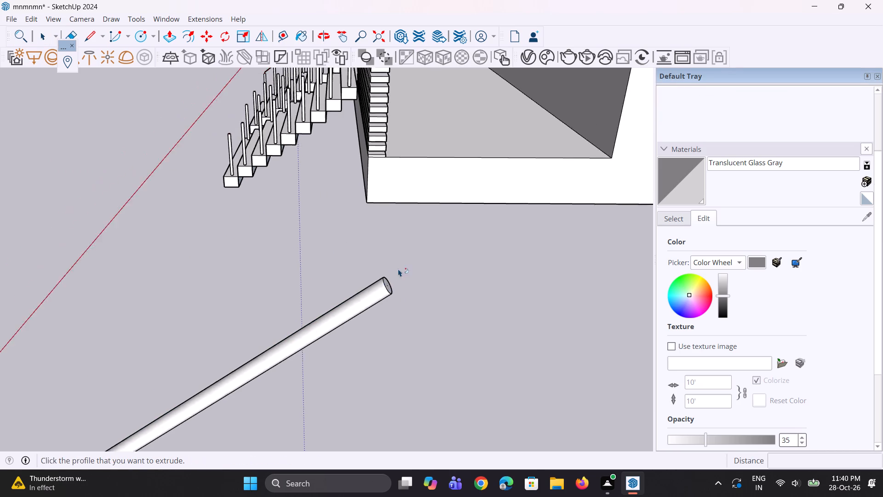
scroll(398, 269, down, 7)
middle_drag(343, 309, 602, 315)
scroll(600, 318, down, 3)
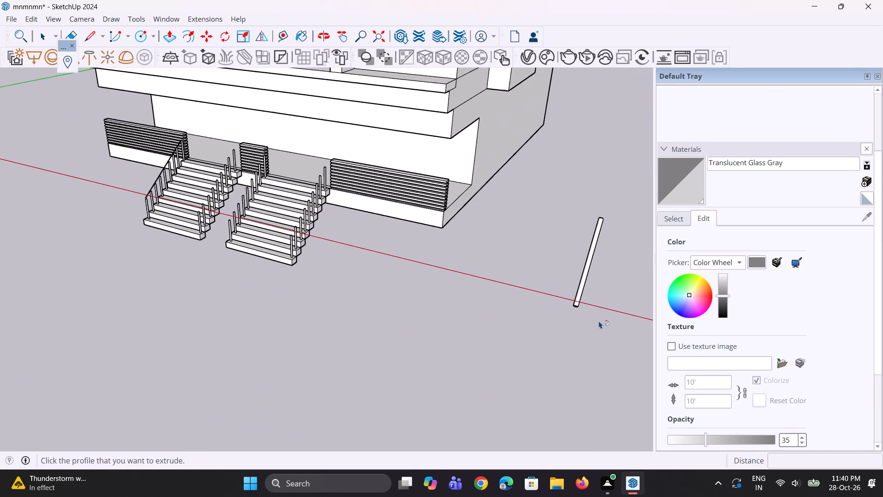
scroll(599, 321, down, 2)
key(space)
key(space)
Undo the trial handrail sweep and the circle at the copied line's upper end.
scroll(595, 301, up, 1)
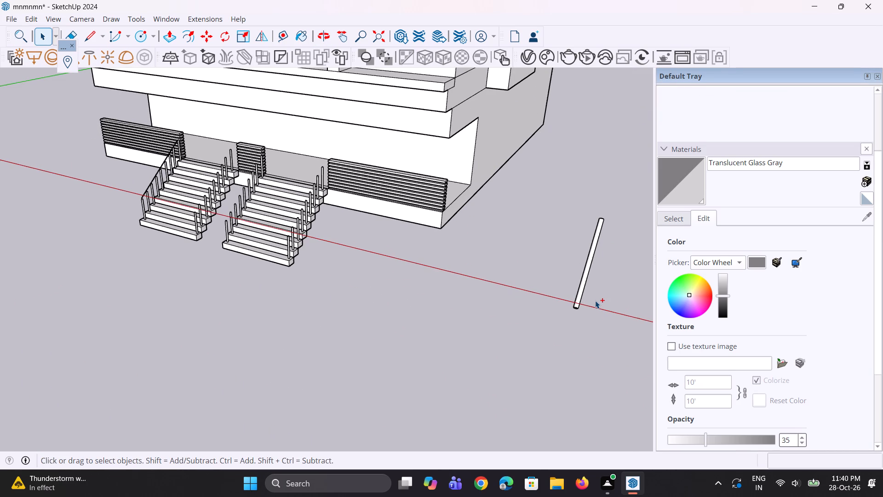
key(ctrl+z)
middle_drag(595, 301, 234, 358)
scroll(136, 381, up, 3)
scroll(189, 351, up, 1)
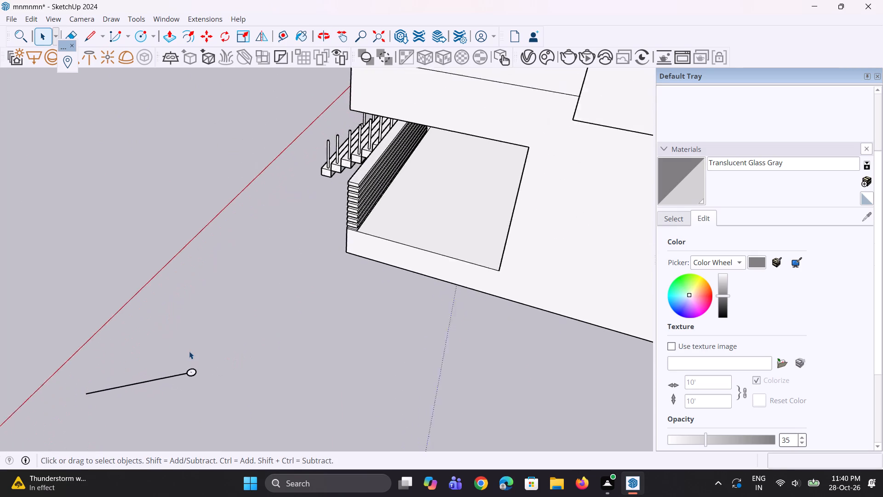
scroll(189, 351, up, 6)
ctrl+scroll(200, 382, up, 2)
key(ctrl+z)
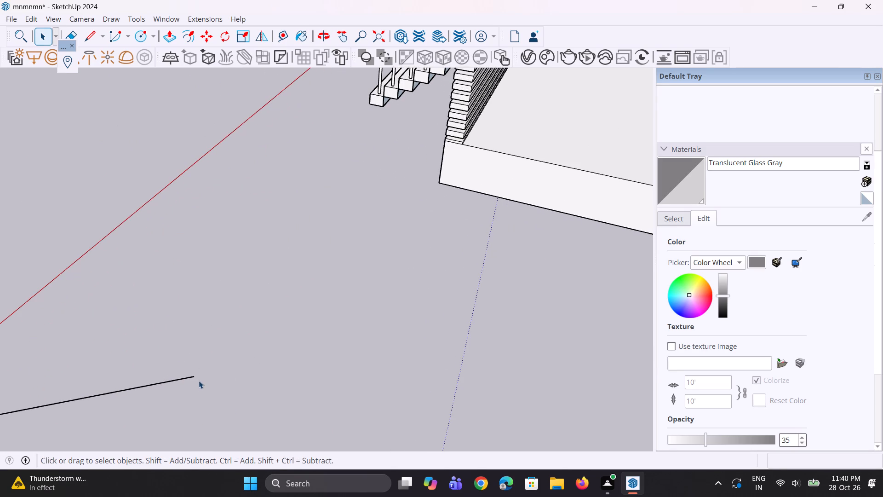
Draw a circle of about 1" radius centred on the upper endpoint of the copied rail line.
key(c)
scroll(198, 380, up, 2)
click(191, 375)
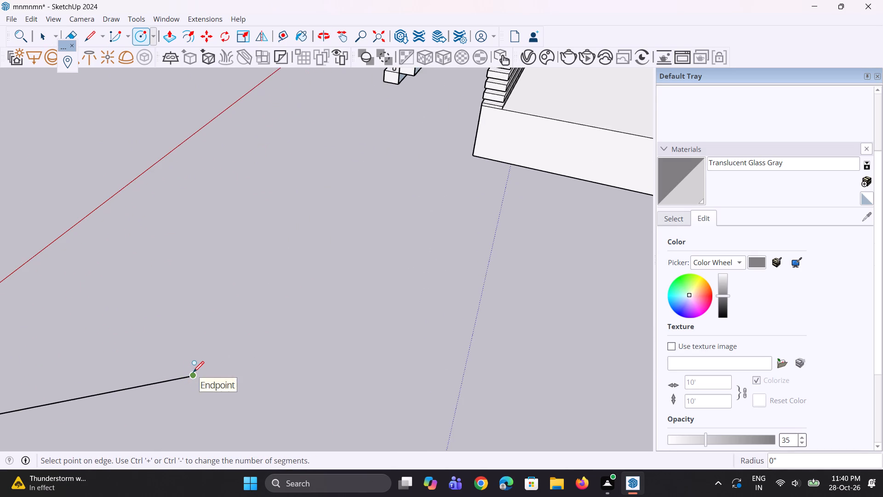
click(197, 367)
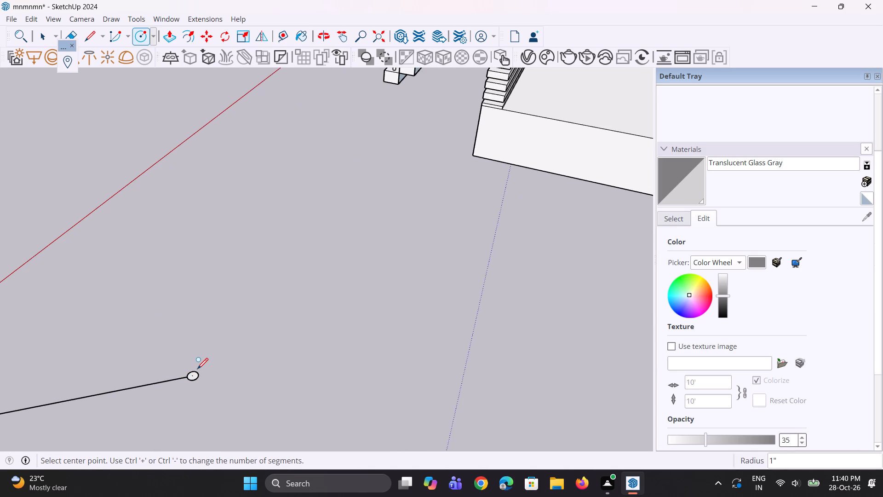
key(space)
key(space)
Sweep the small circle along the copied rail line with Follow Me to form a thin round handrail.
click(178, 381)
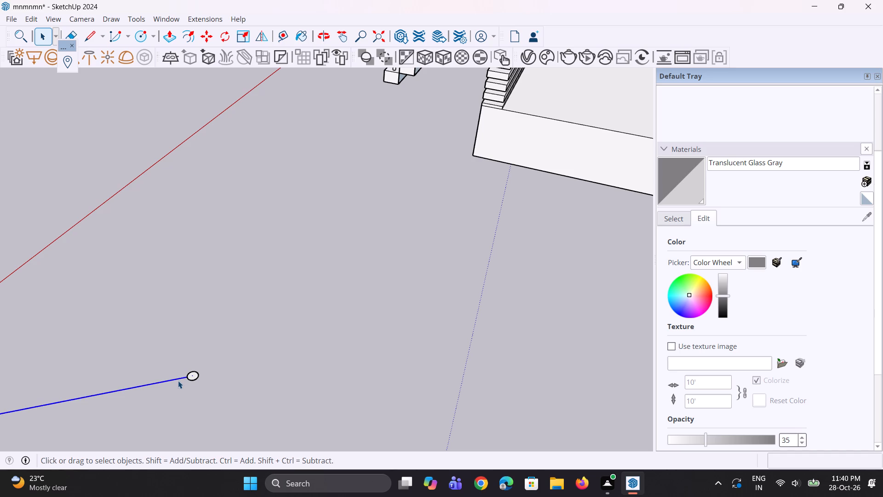
click(23, 32)
text(fo)
key(l)
key(l)
drag(93, 145, 100, 164)
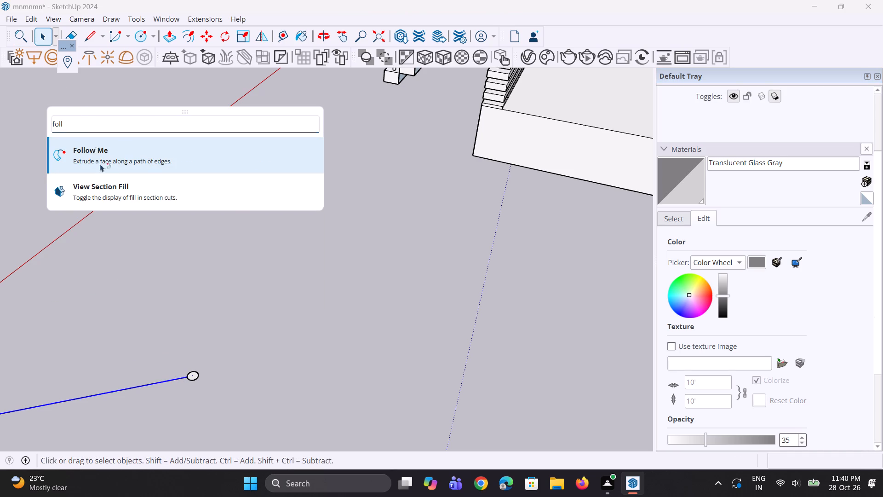
drag(100, 164, 96, 150)
scroll(211, 362, up, 2)
click(187, 381)
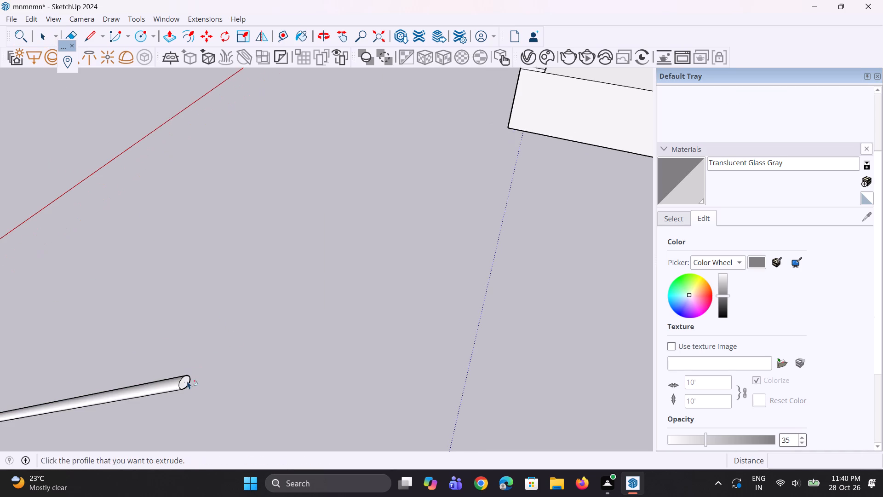
middle_drag(203, 372, 549, 303)
scroll(580, 260, down, 11)
middle_drag(496, 412, 548, 410)
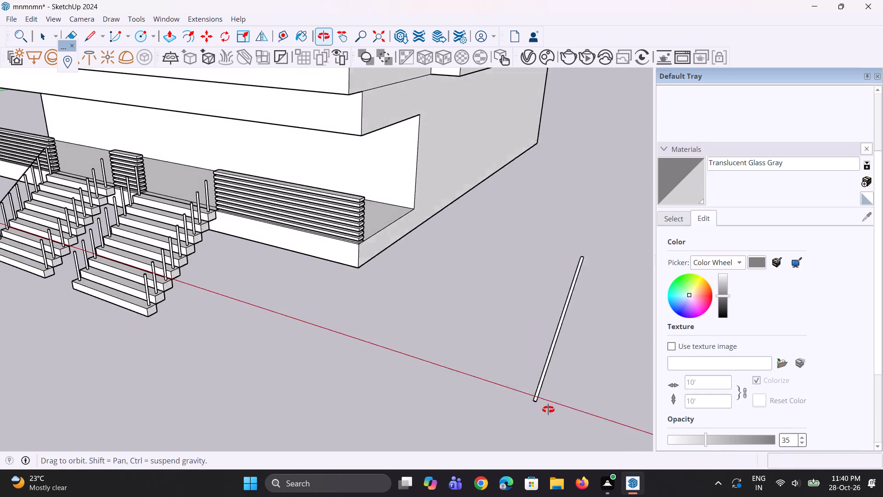
middle_drag(548, 410, 549, 409)
key(space)
key(space)
key(space)
Draw a circle of 1" radius centred on the original rail line's upper endpoint, atop the left staircase's uppermost left-side post.
scroll(528, 324, down, 4)
scroll(114, 257, up, 4)
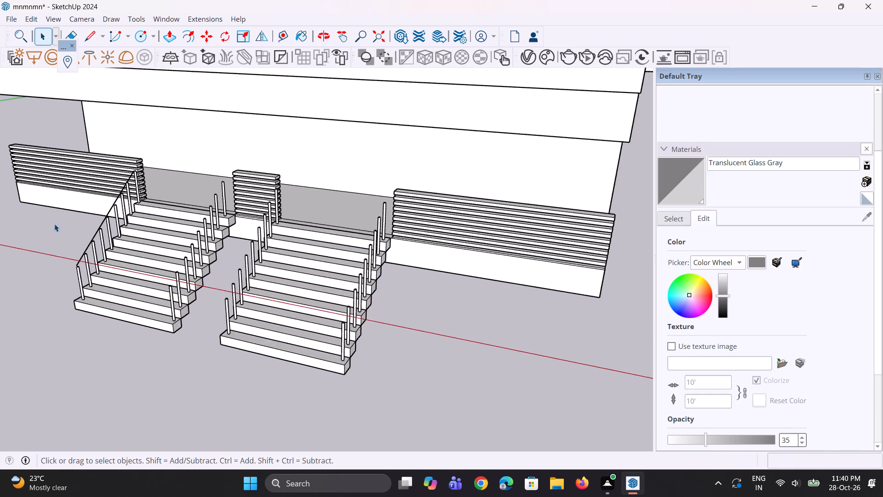
scroll(54, 224, up, 2)
middle_drag(54, 224, 537, 228)
scroll(319, 272, up, 3)
scroll(218, 299, up, 5)
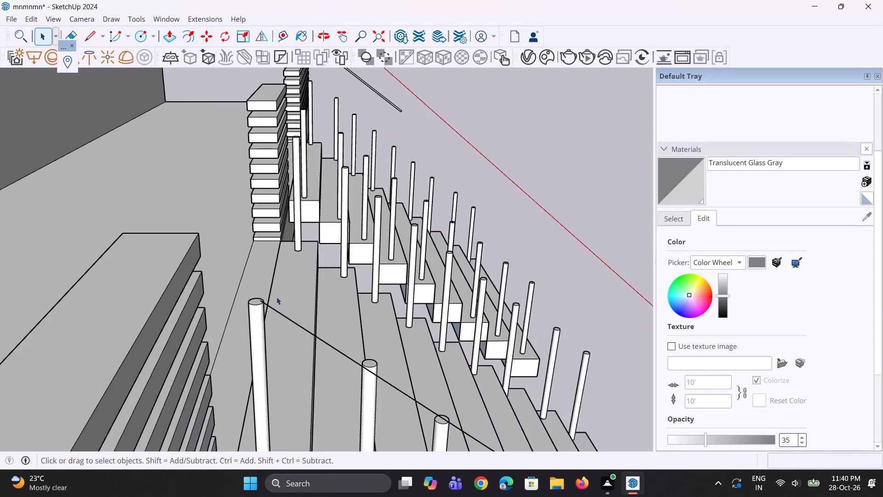
scroll(276, 297, up, 7)
scroll(252, 301, down, 3)
scroll(259, 318, up, 3)
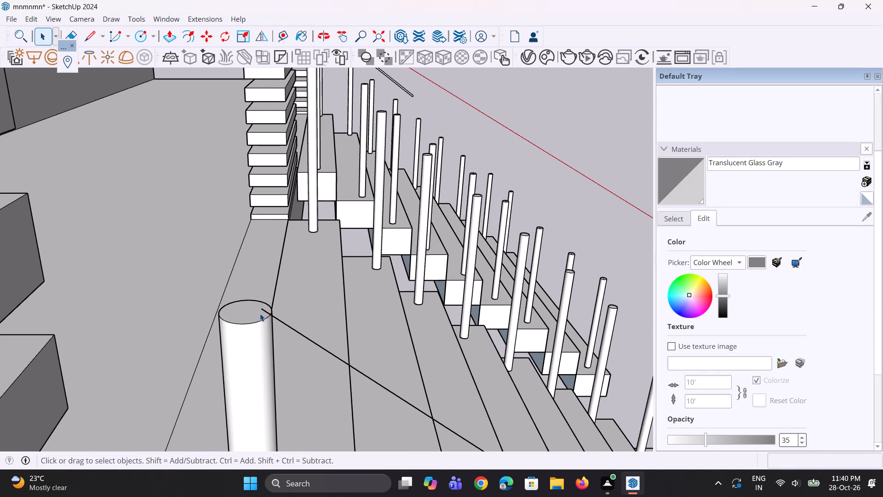
key(c)
scroll(261, 306, up, 2)
click(260, 311)
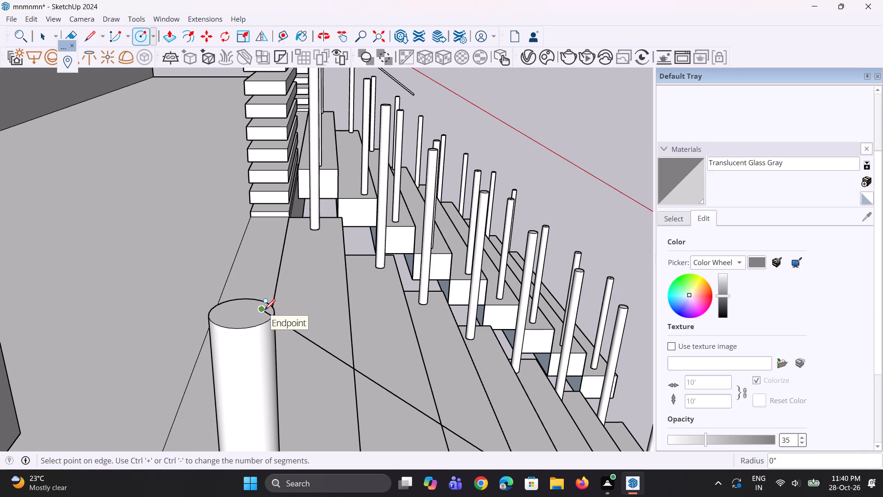
text(1")
key(Return)
key(space)
key(space)
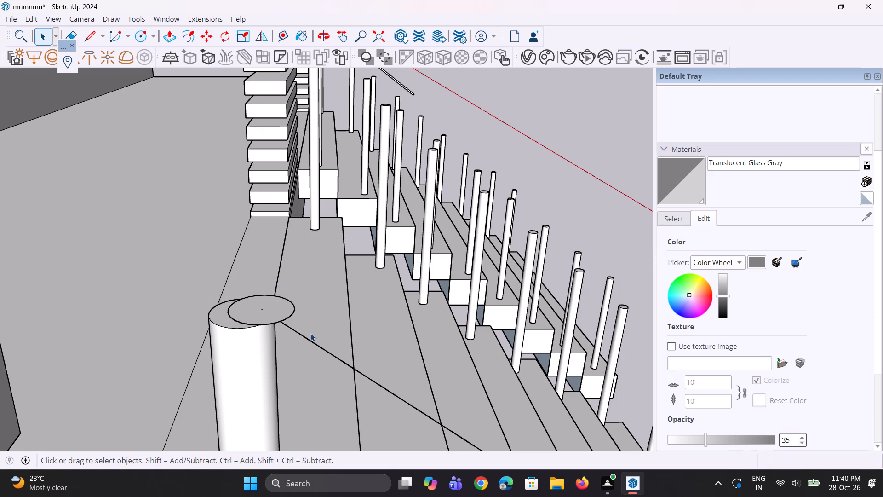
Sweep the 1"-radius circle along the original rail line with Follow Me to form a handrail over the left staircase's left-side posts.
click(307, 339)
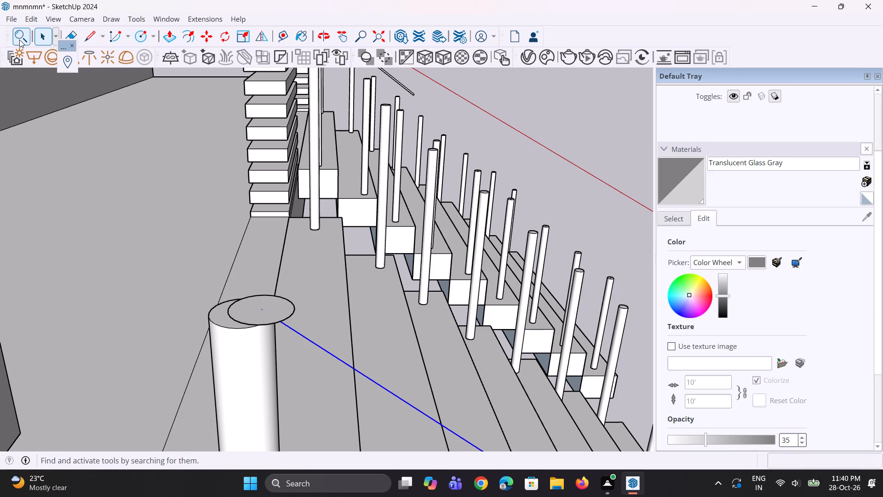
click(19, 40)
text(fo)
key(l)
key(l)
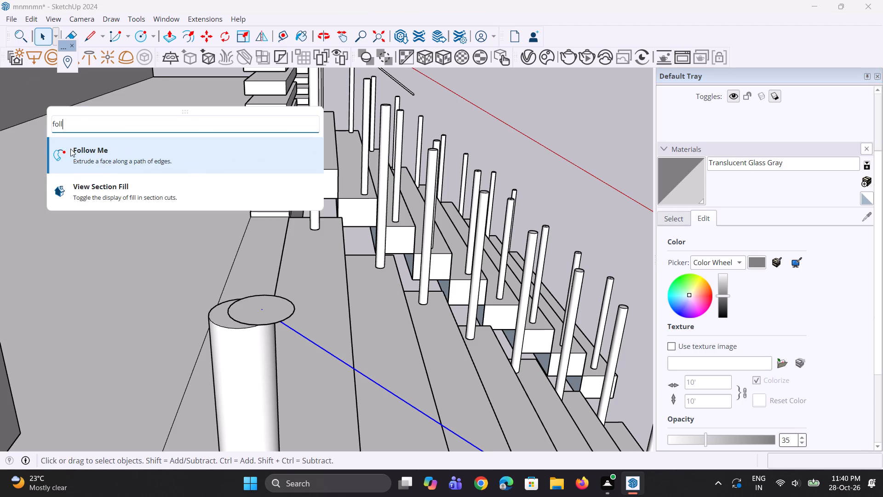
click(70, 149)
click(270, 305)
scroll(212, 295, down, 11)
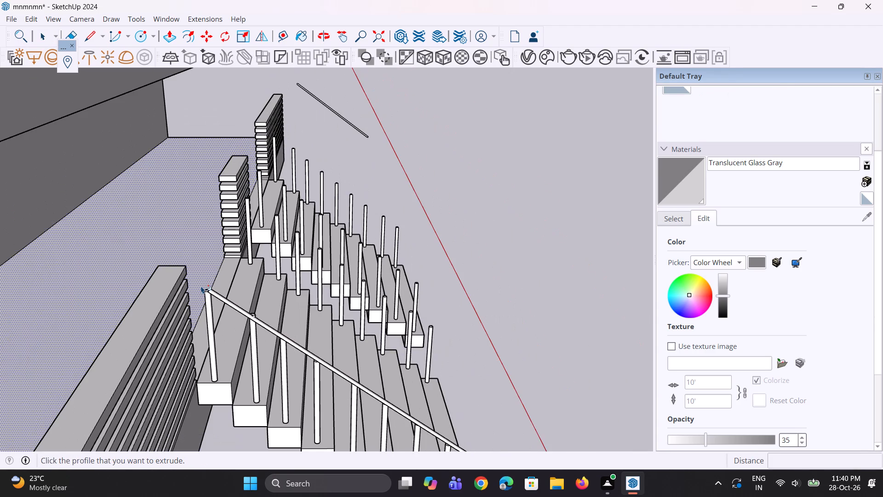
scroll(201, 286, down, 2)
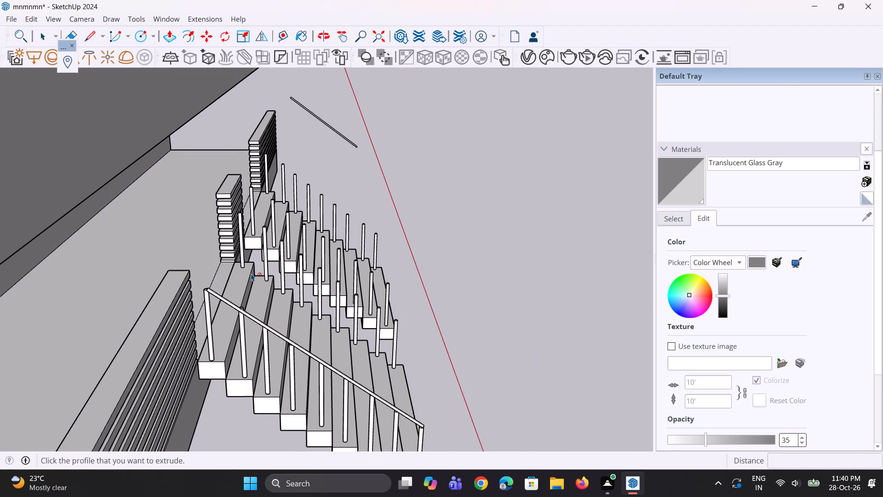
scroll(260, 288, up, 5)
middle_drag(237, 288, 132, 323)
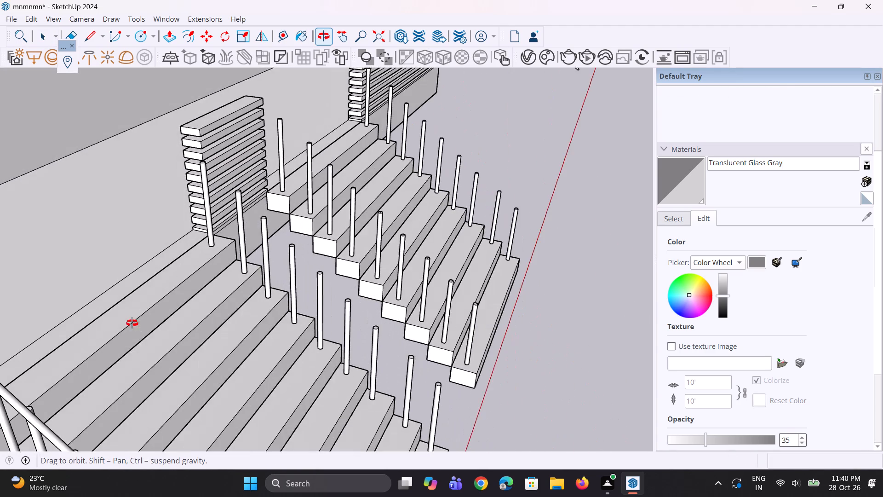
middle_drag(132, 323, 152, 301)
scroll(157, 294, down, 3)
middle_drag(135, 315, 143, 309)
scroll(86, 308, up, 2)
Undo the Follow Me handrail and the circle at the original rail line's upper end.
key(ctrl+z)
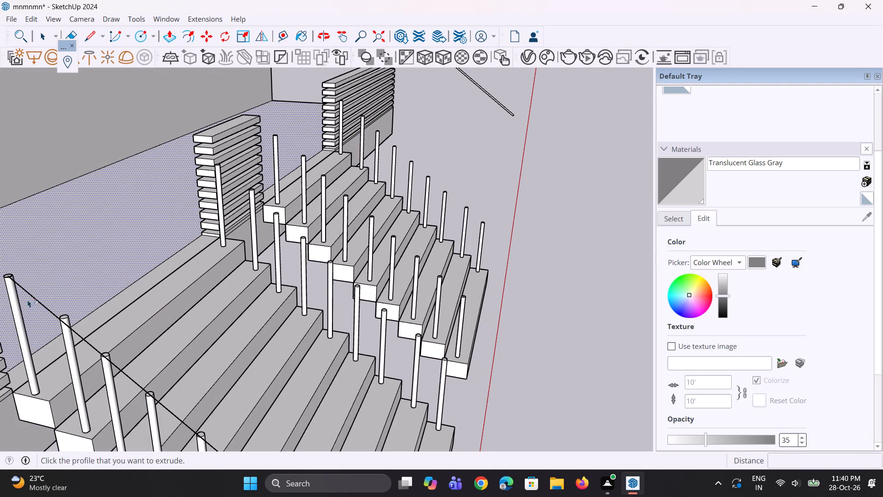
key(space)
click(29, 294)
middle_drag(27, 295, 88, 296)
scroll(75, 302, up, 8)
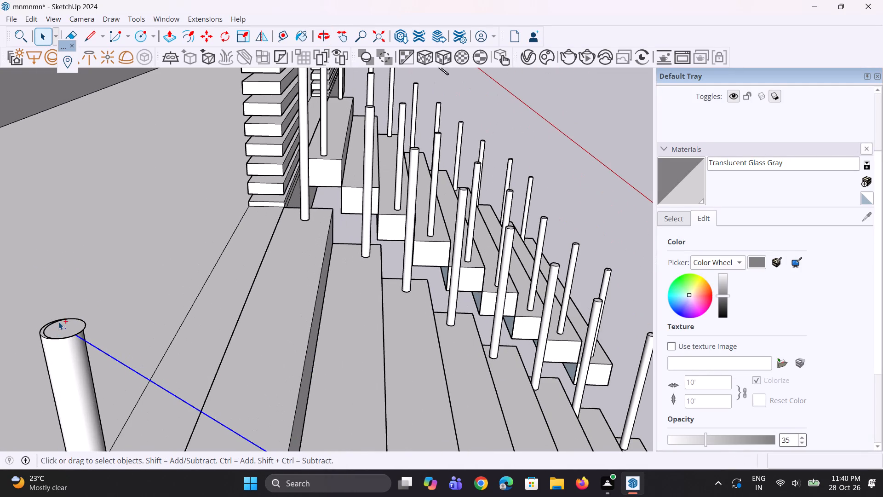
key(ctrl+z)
Move the original rail line about 1/2" across the top of the left staircase's uppermost left-side post.
key(m)
scroll(75, 328, up, 2)
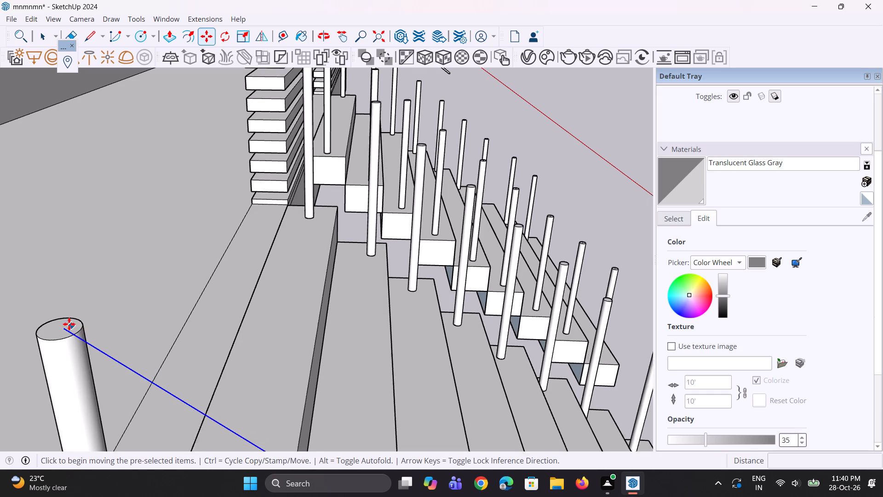
scroll(66, 323, up, 1)
click(63, 329)
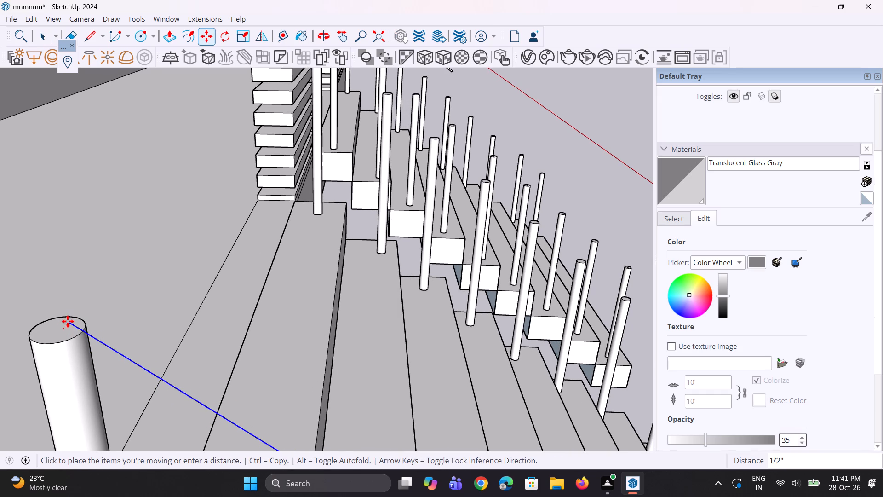
click(68, 321)
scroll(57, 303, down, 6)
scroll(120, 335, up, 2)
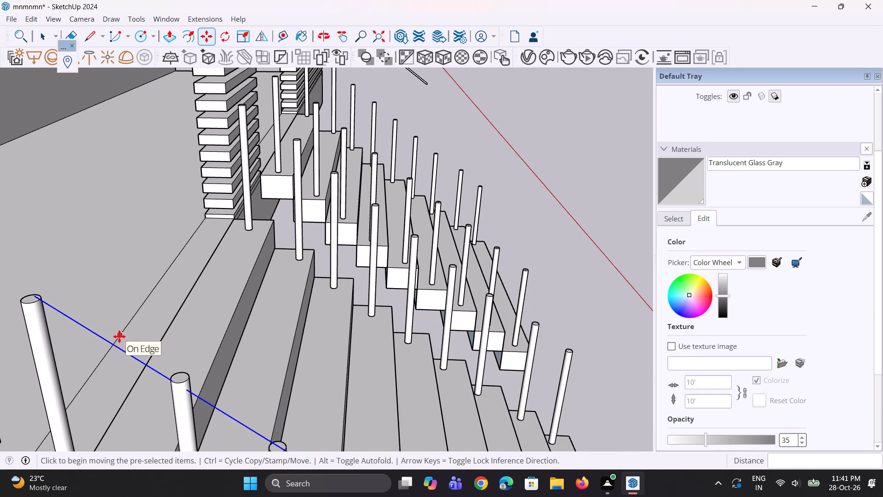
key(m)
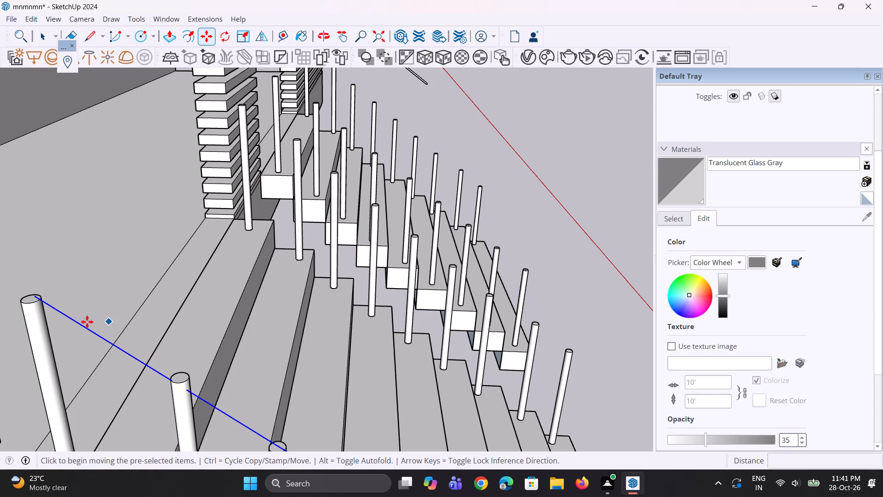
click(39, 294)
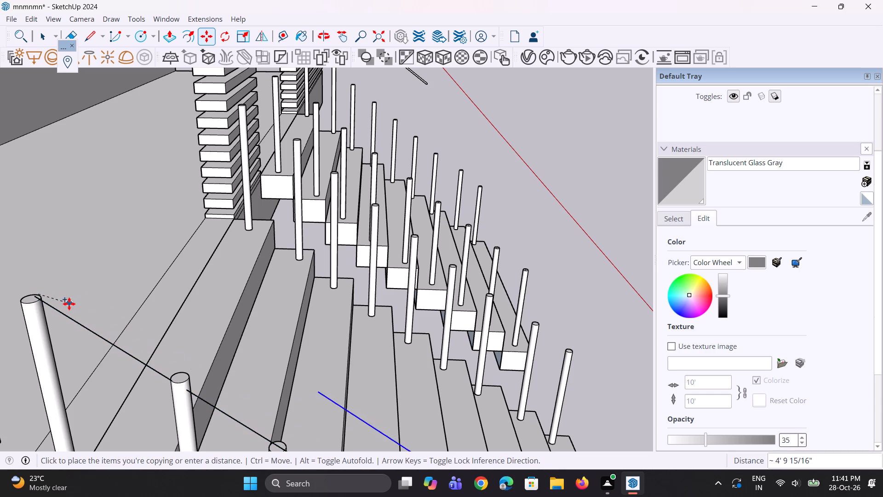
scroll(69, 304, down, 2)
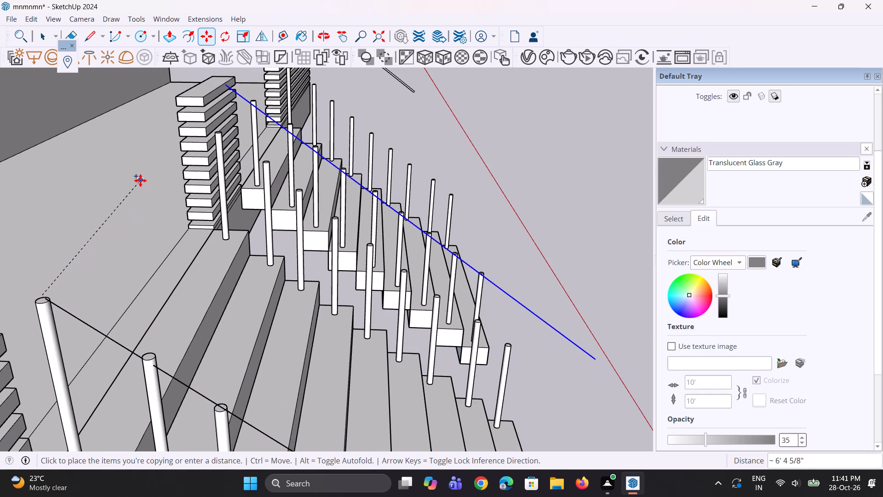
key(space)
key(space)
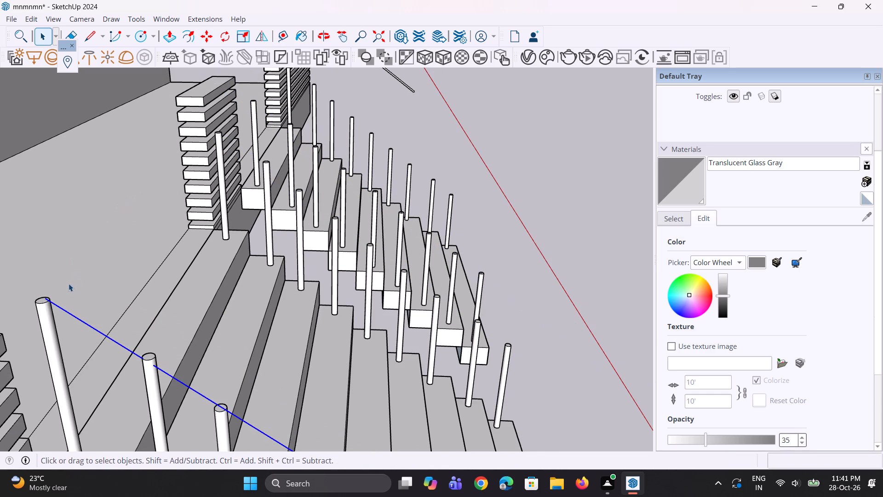
Copy the rail line from the left-side posts about 9' 5 1/8" across to the left staircase's uppermost right-side post.
key(m)
scroll(45, 287, up, 1)
click(46, 299)
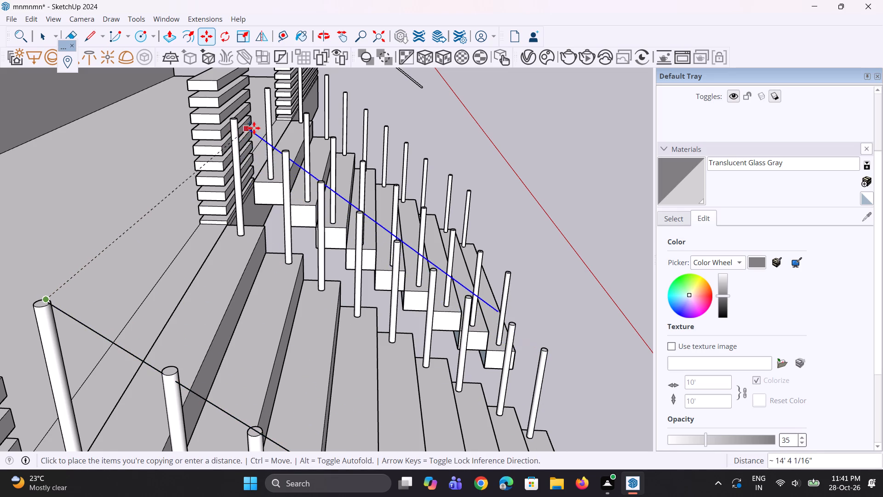
scroll(249, 126, up, 12)
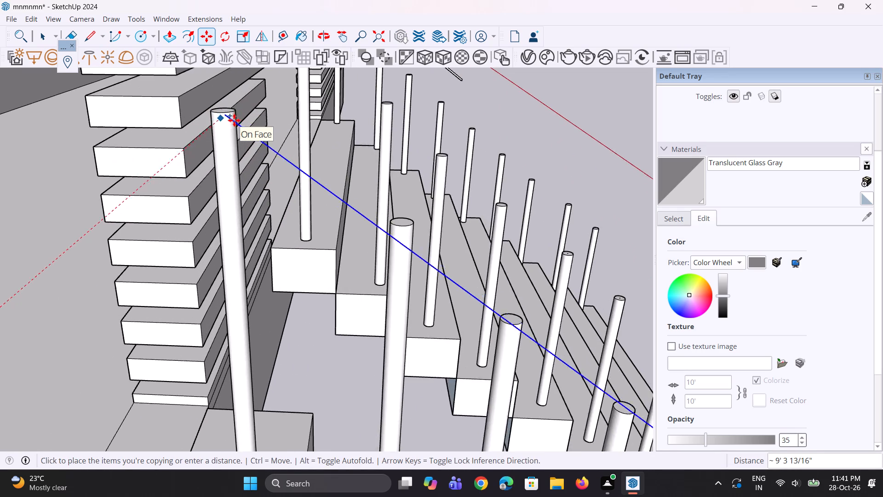
scroll(236, 118, up, 5)
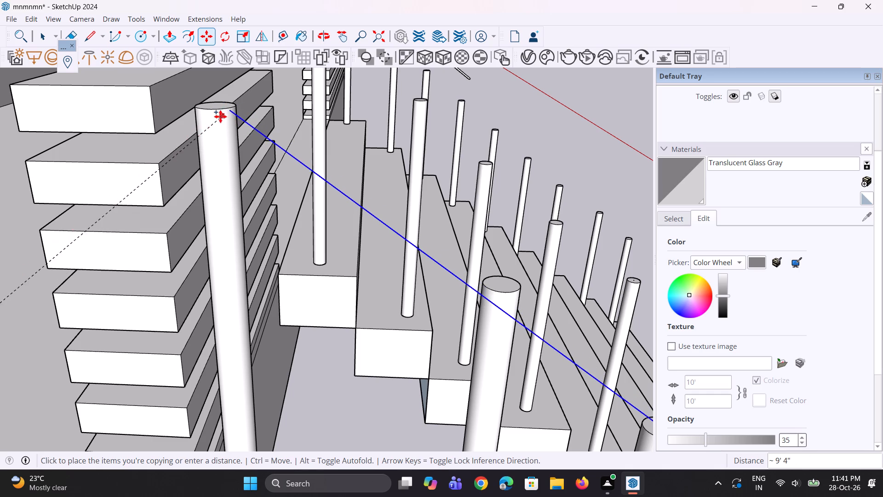
scroll(220, 116, up, 4)
click(220, 116)
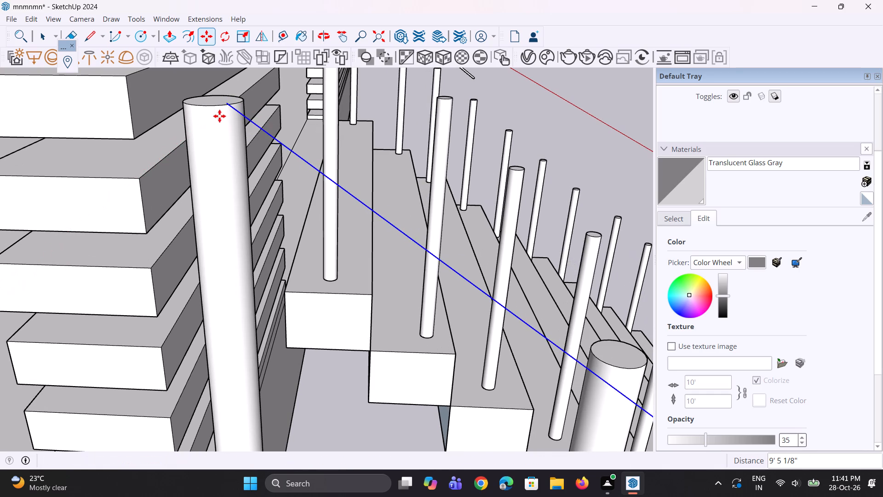
Move the copied rail line about 13/16" so its upper end sits on the top face of the right-side post.
scroll(224, 114, up, 7)
middle_drag(227, 112, 189, 208)
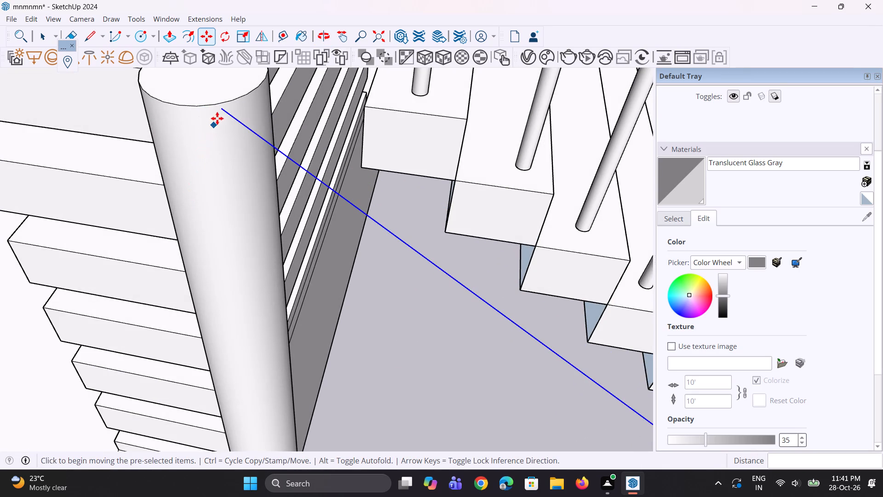
click(219, 108)
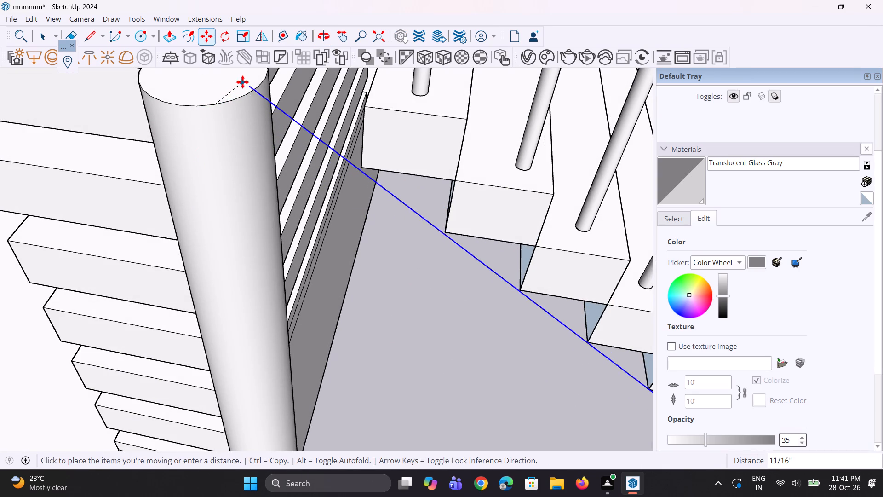
scroll(230, 88, down, 2)
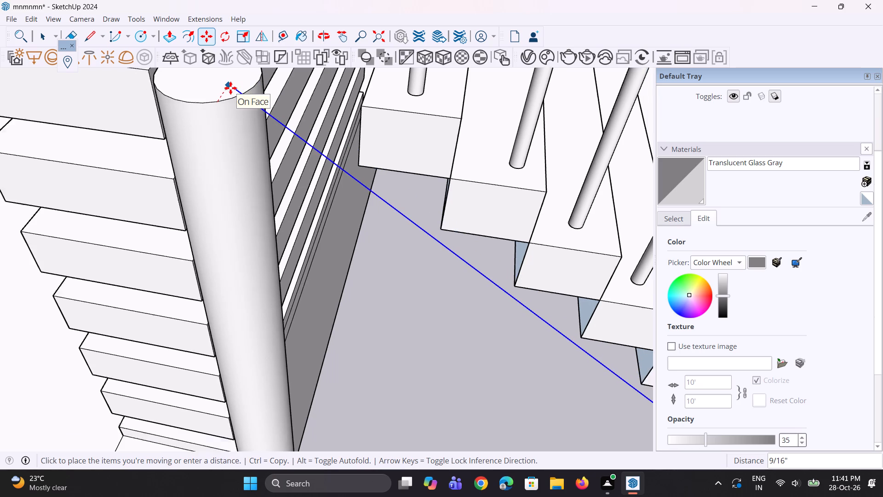
scroll(230, 88, down, 9)
scroll(230, 86, up, 6)
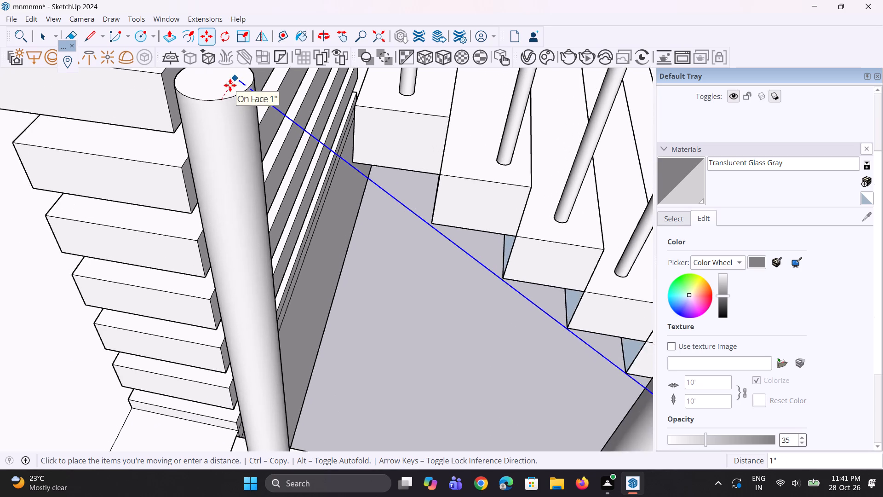
scroll(230, 85, up, 5)
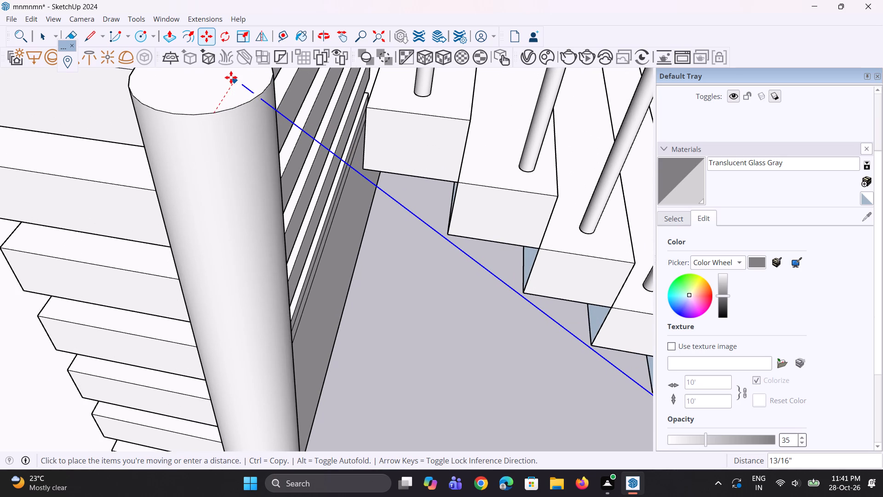
click(231, 77)
Shift the copied rail line a further 1/4" across the post's top face.
scroll(235, 129, down, 10)
middle_drag(235, 156, 234, 183)
scroll(234, 183, up, 1)
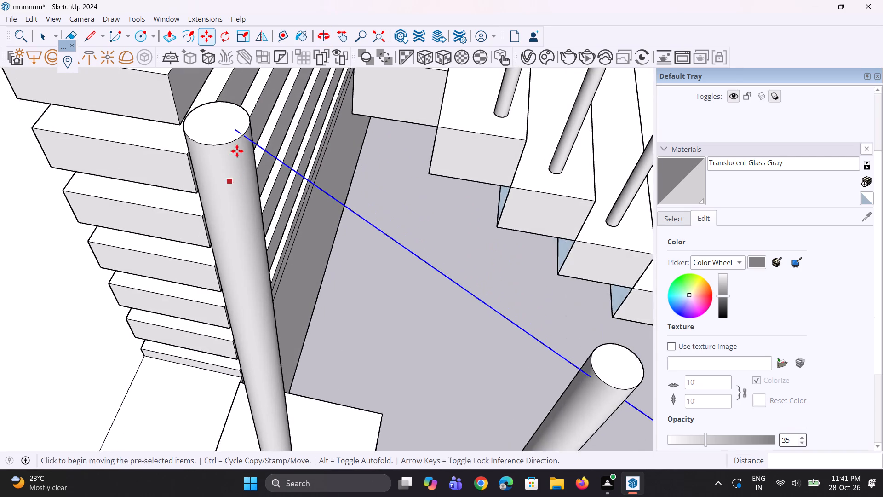
scroll(239, 139, up, 10)
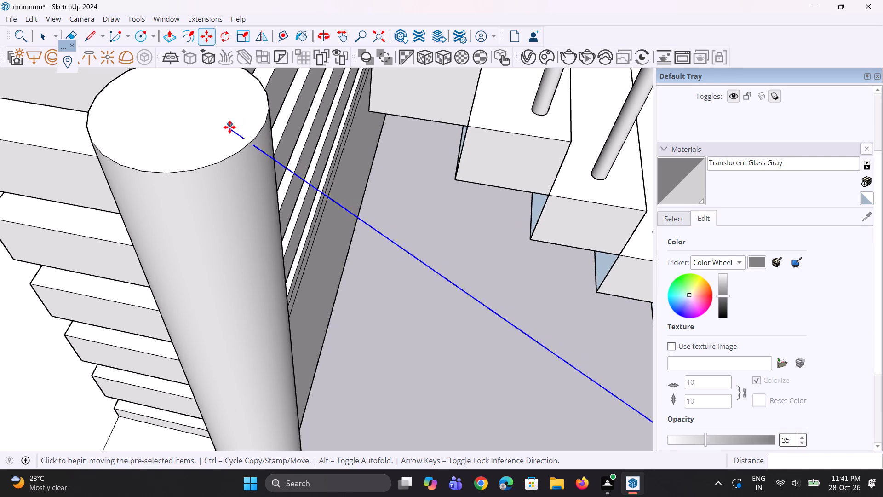
click(229, 127)
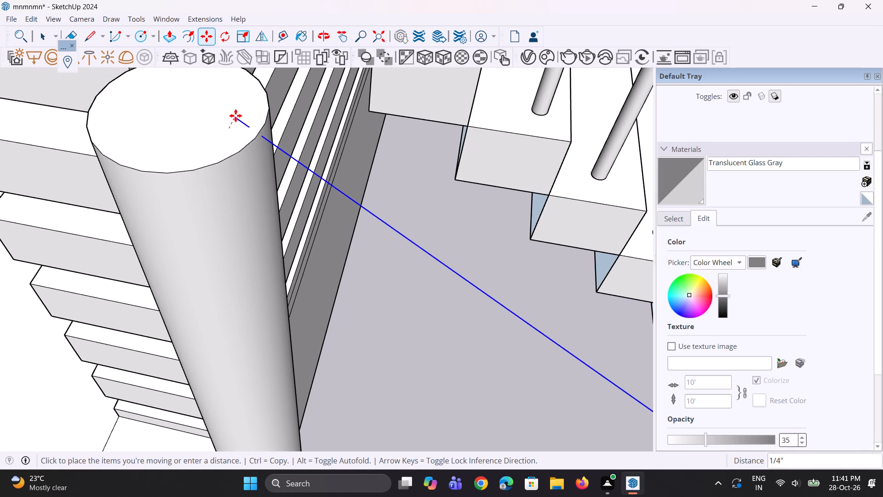
click(235, 115)
scroll(228, 139, up, 1)
Copy the rail line about 5' 2 1/4" across the gap onto the right staircase's uppermost left-side post.
middle_drag(228, 139, 304, 150)
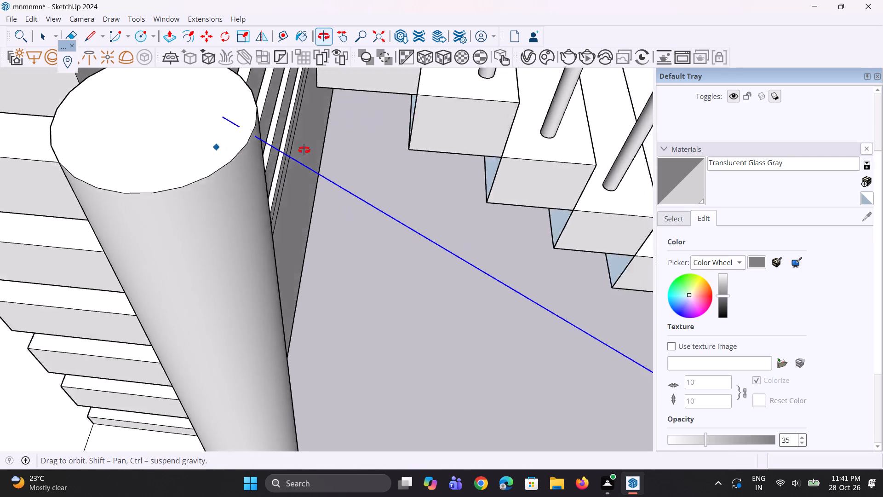
middle_drag(304, 150, 321, 150)
scroll(306, 189, down, 10)
middle_drag(379, 215, 91, 231)
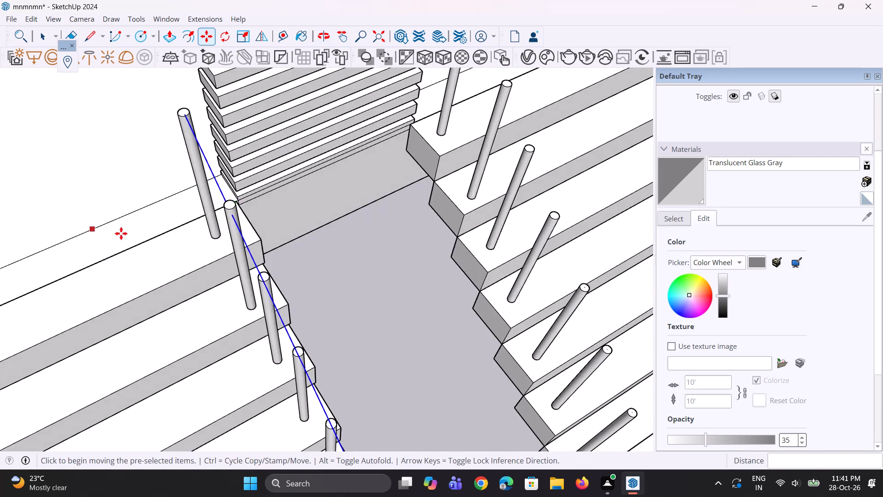
scroll(121, 233, down, 6)
middle_drag(209, 254, 116, 261)
scroll(150, 266, down, 6)
scroll(184, 182, up, 9)
key(m)
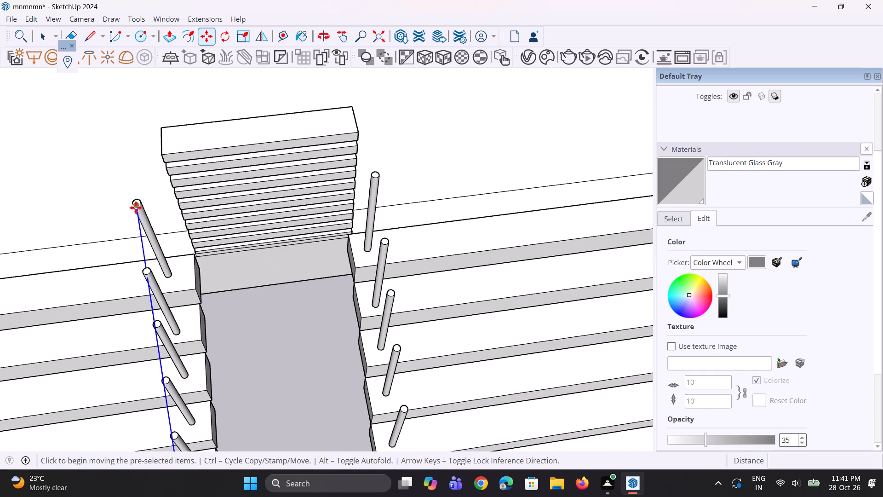
scroll(141, 192, up, 10)
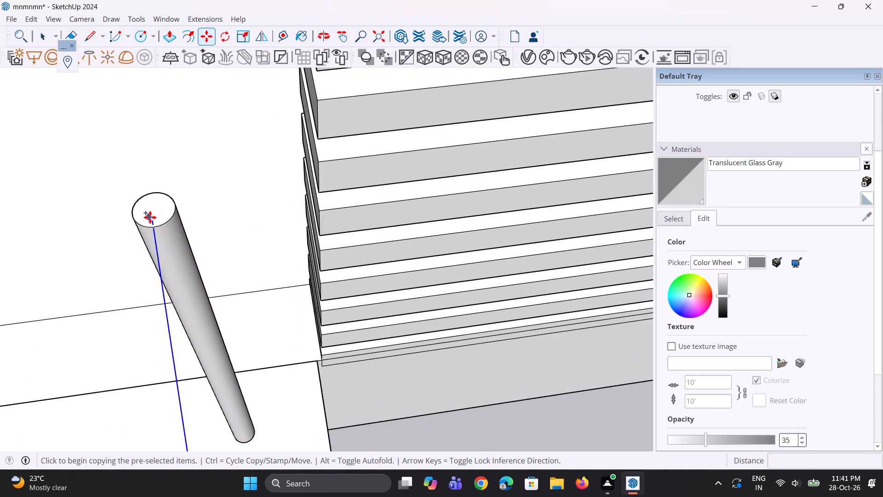
click(155, 219)
scroll(203, 204, down, 9)
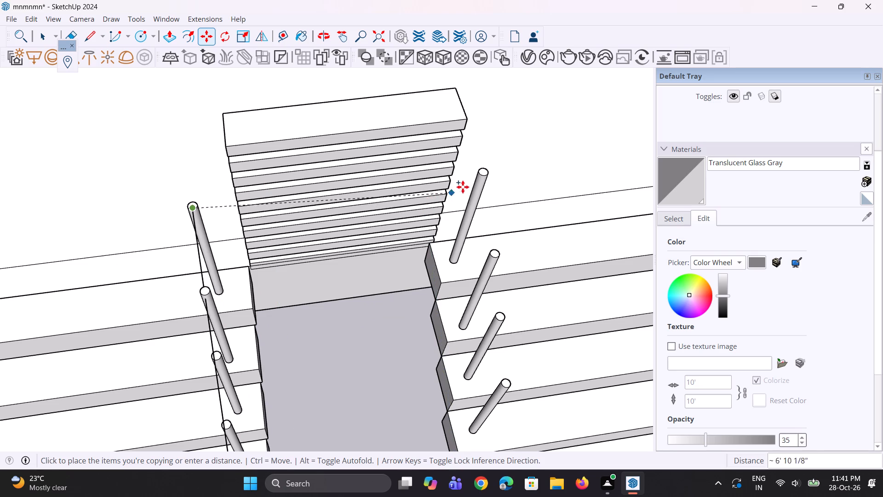
scroll(478, 177, up, 6)
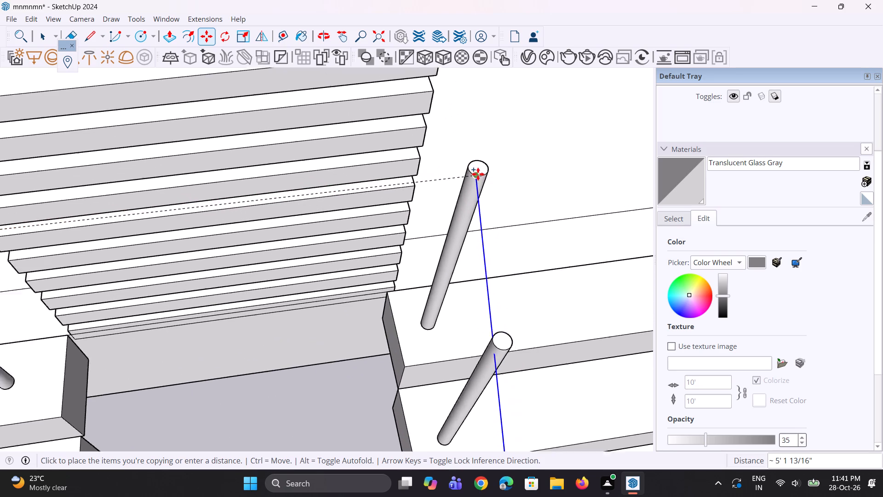
scroll(478, 174, up, 8)
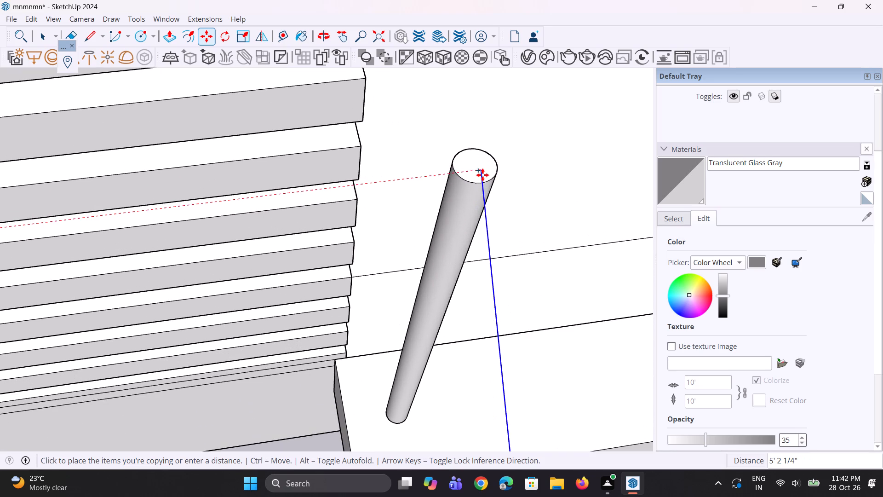
click(482, 175)
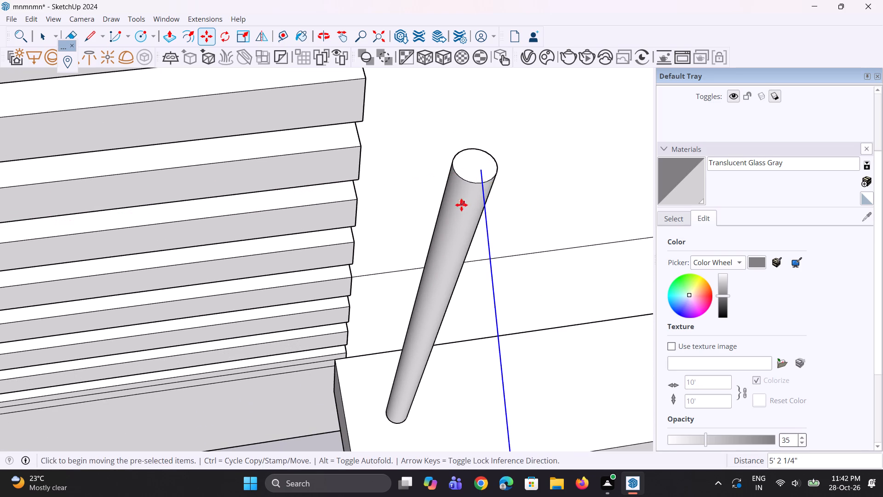
scroll(461, 205, down, 4)
middle_drag(461, 206, 483, 204)
scroll(458, 211, down, 11)
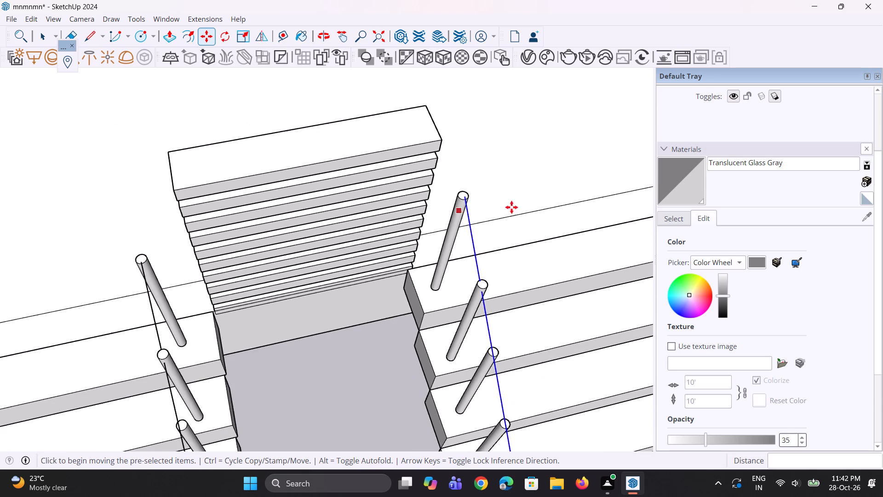
Copy the rail line about 9' 5 15/16" across the right staircase onto the top face of its uppermost right-side post.
middle_click(597, 203)
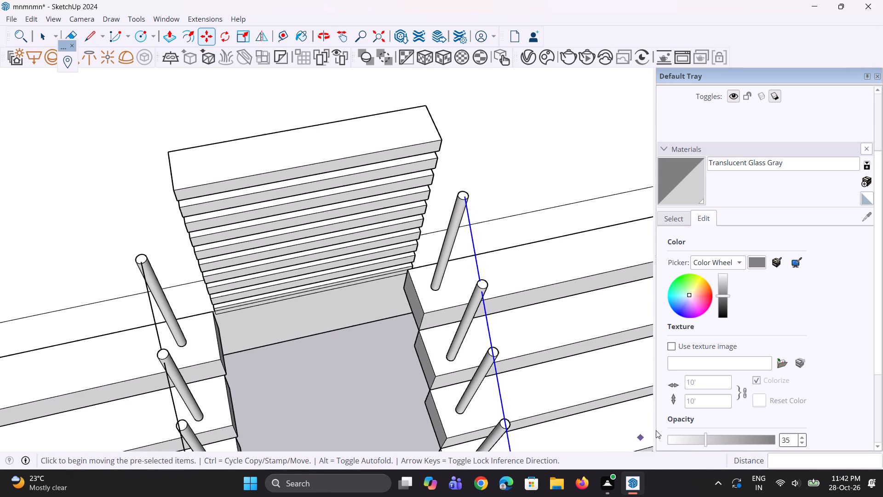
scroll(419, 320, down, 5)
scroll(337, 274, down, 4)
scroll(292, 272, down, 5)
middle_drag(444, 291, 368, 292)
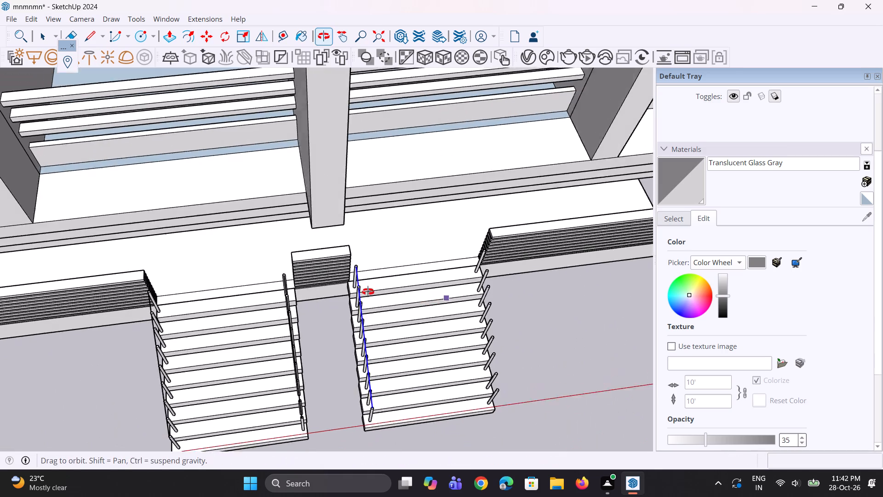
middle_drag(368, 292, 305, 292)
scroll(314, 292, up, 6)
key(m)
scroll(343, 289, up, 5)
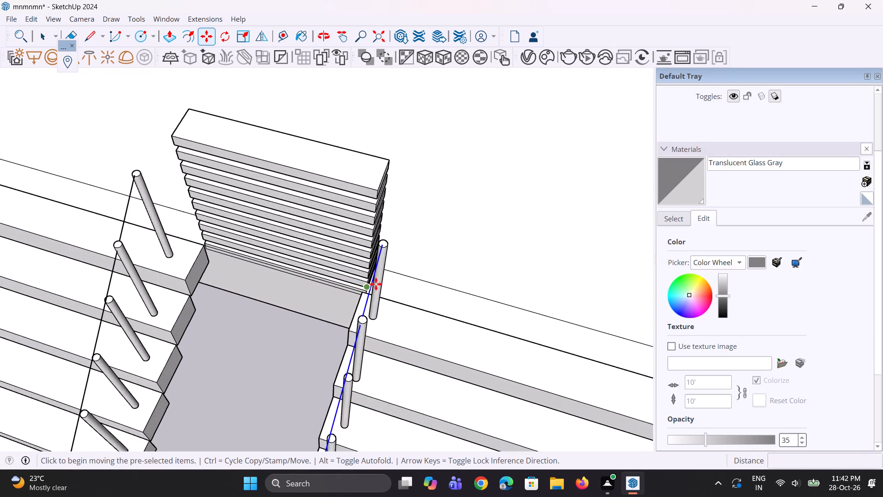
scroll(401, 264, up, 12)
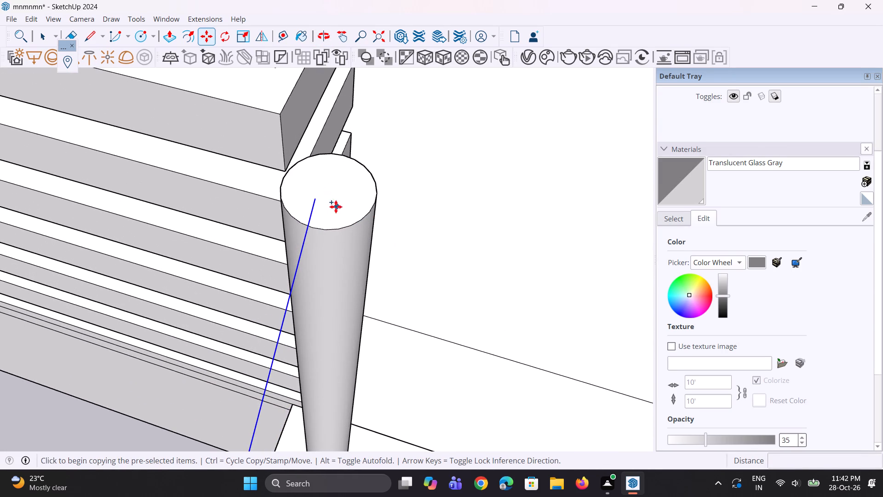
click(318, 202)
scroll(367, 218, down, 5)
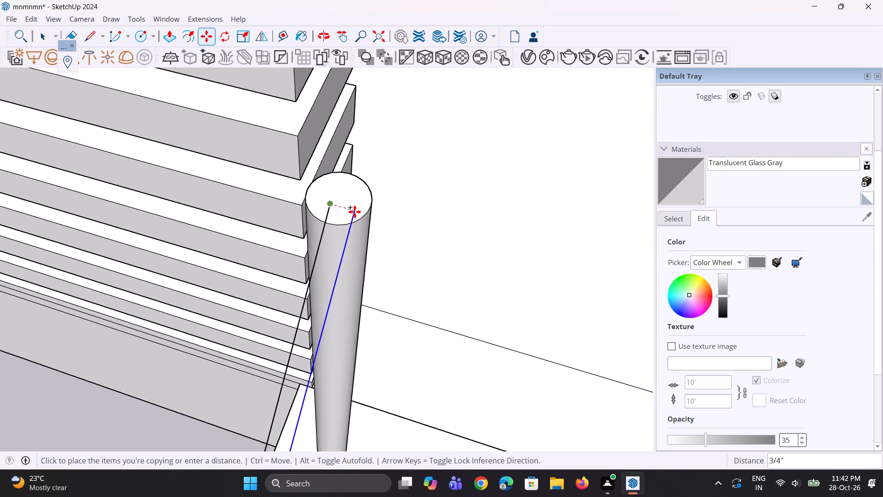
scroll(355, 212, down, 20)
scroll(347, 212, down, 5)
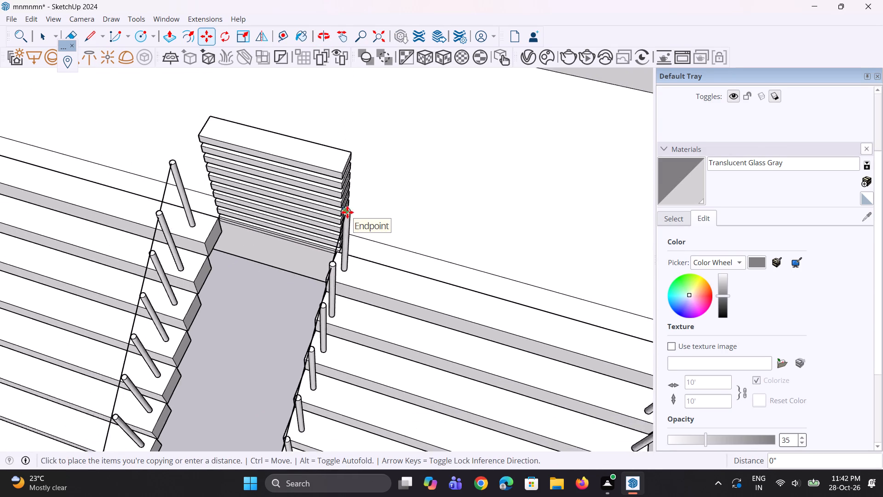
scroll(359, 228, down, 5)
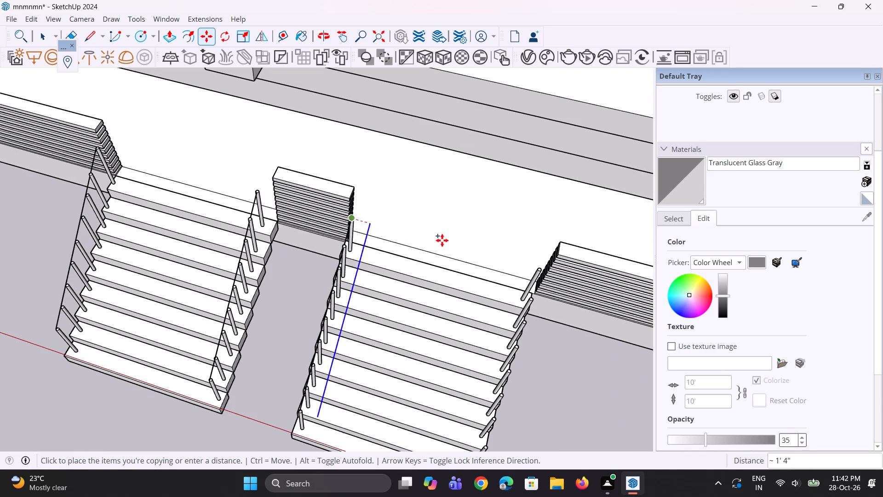
scroll(519, 266, up, 8)
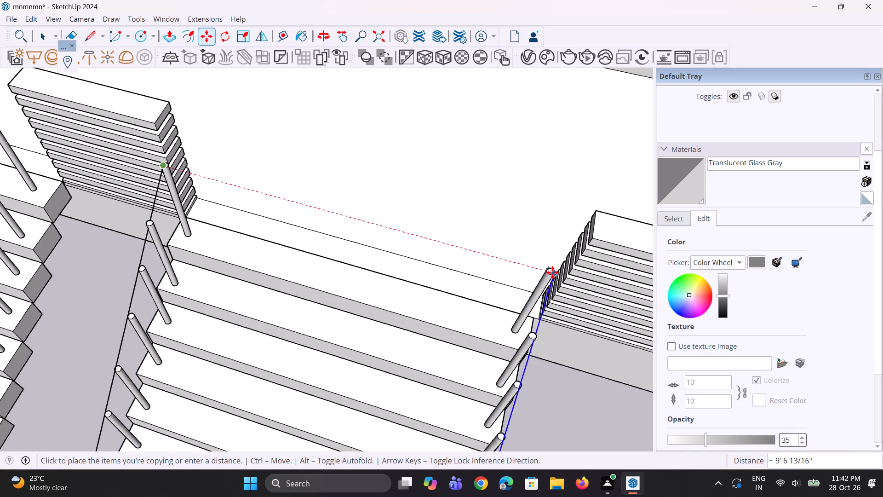
scroll(552, 272, up, 8)
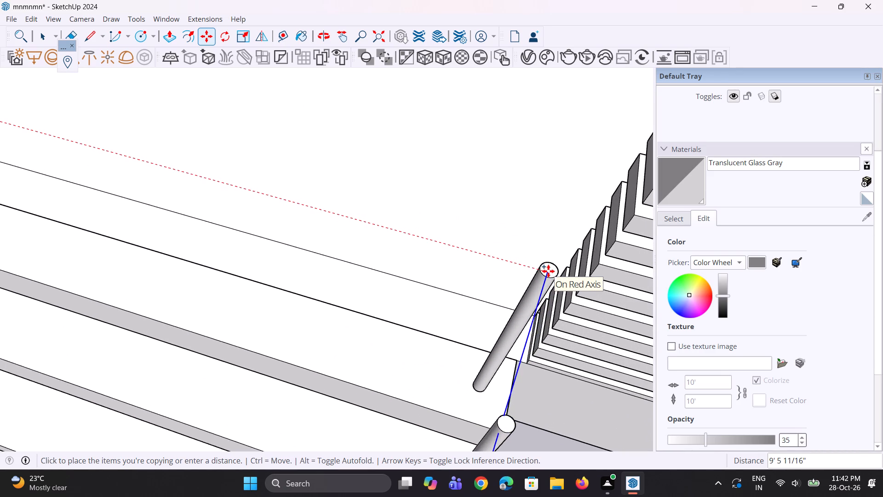
scroll(548, 272, up, 1)
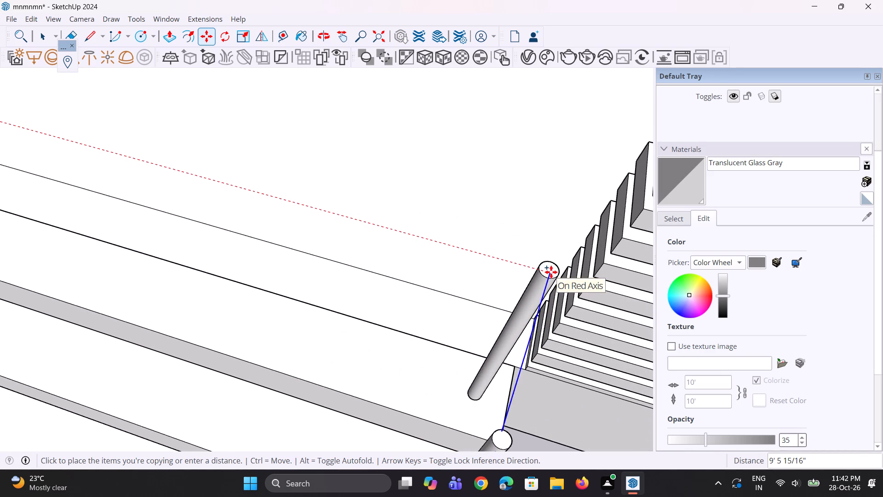
click(551, 272)
Draw a 1"-radius circle centred on the rail line's upper end at the right staircase's uppermost right-side post.
scroll(495, 252, down, 8)
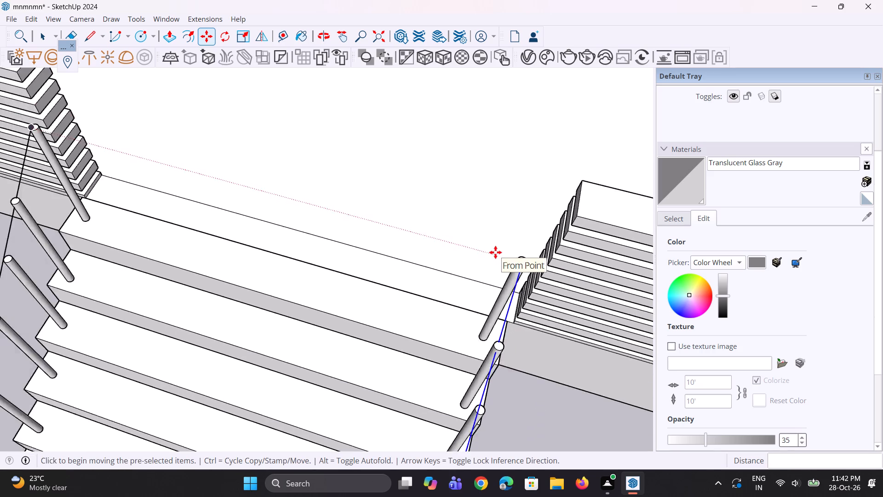
scroll(495, 252, down, 12)
middle_drag(492, 260, 501, 260)
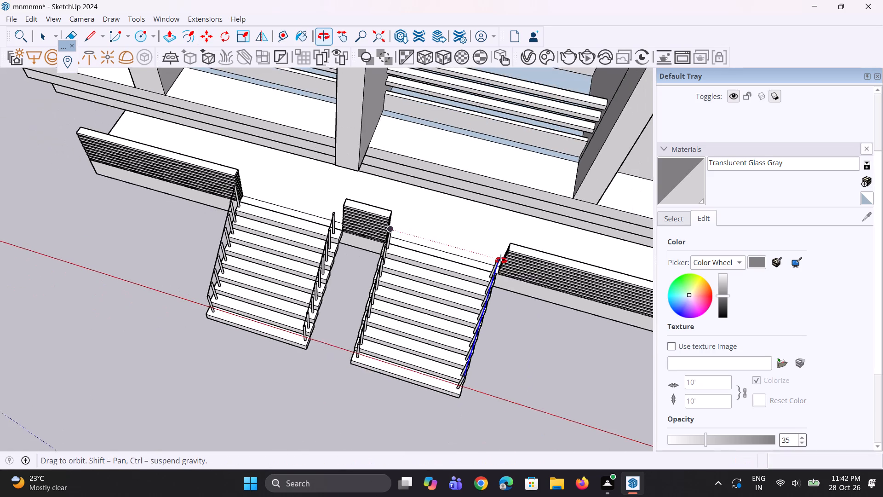
middle_drag(501, 260, 616, 236)
scroll(547, 278, up, 3)
scroll(418, 254, up, 4)
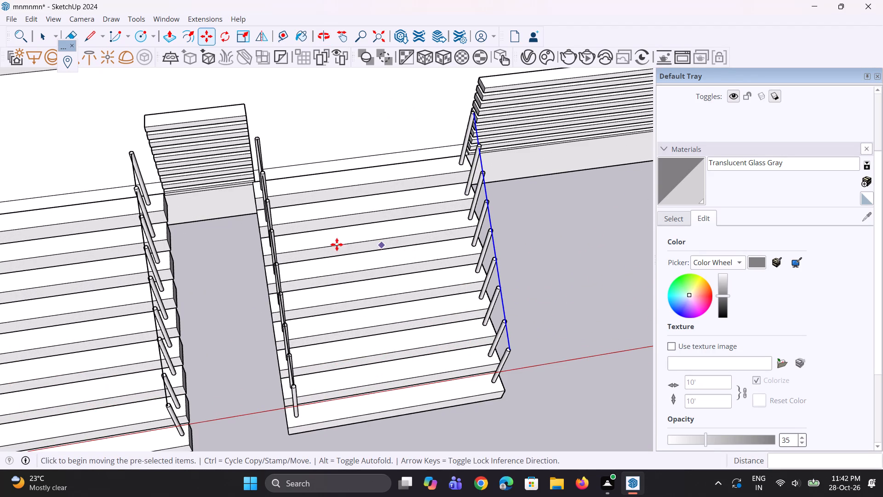
key(c)
scroll(364, 117, up, 2)
scroll(564, 144, up, 3)
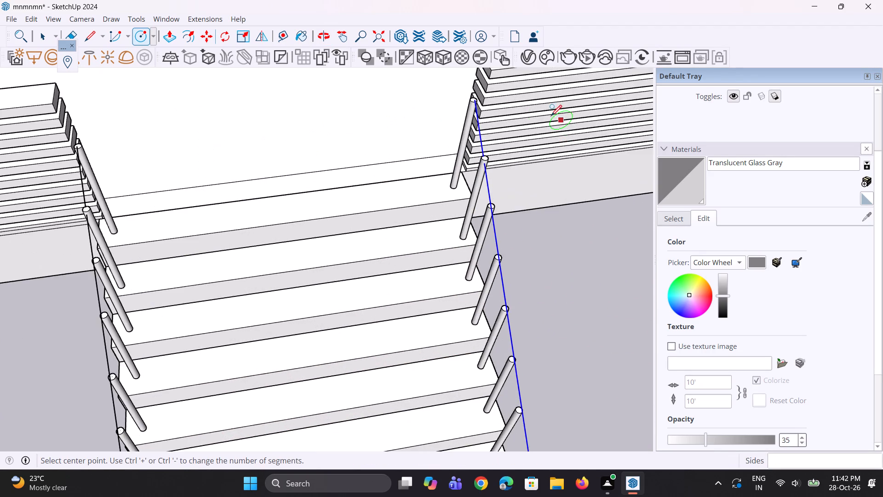
scroll(511, 107, up, 2)
scroll(446, 85, up, 16)
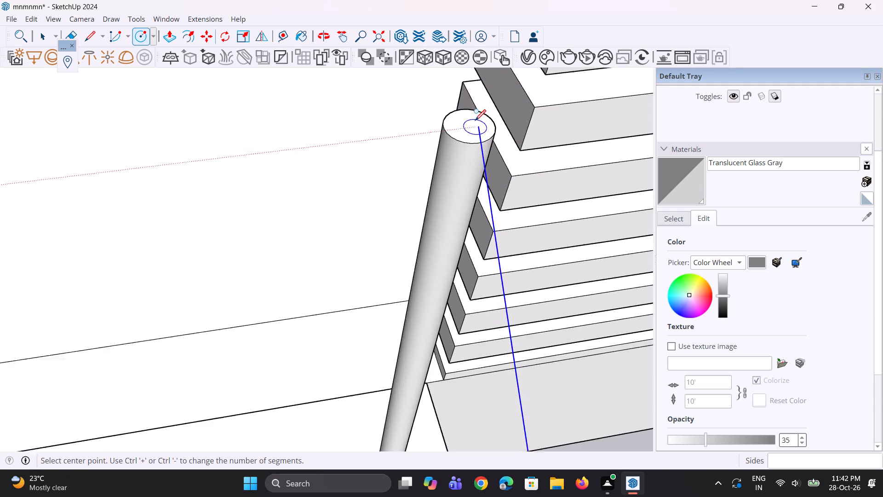
click(480, 127)
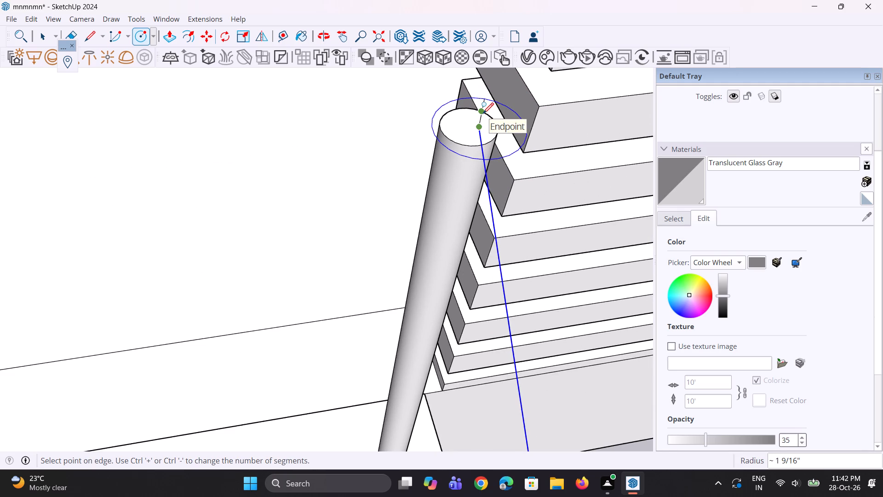
text(1")
key(Return)
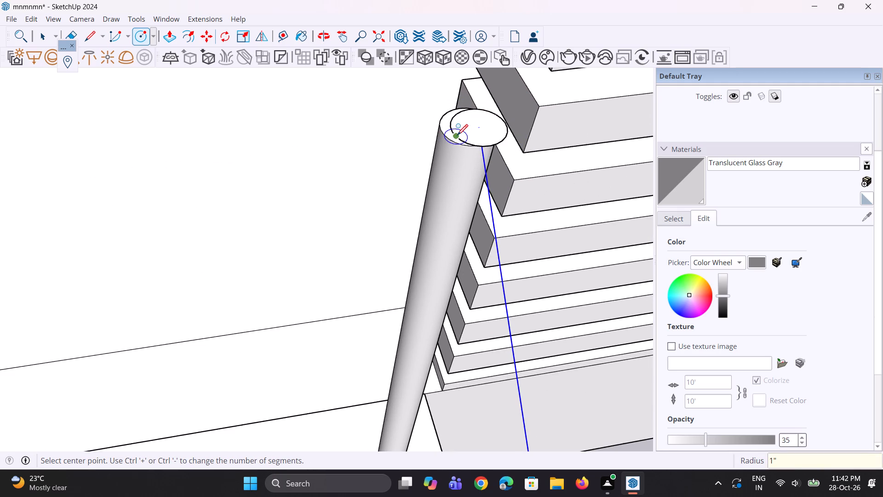
Draw a 1"-radius circle centred on the rail line's upper end at the right staircase's uppermost left-side post.
scroll(457, 134, down, 10)
scroll(502, 151, down, 5)
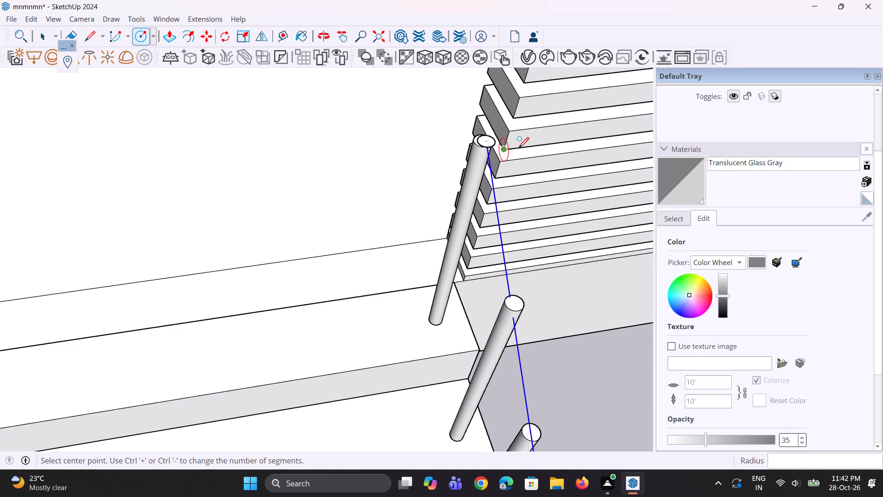
scroll(518, 147, down, 9)
scroll(84, 180, up, 7)
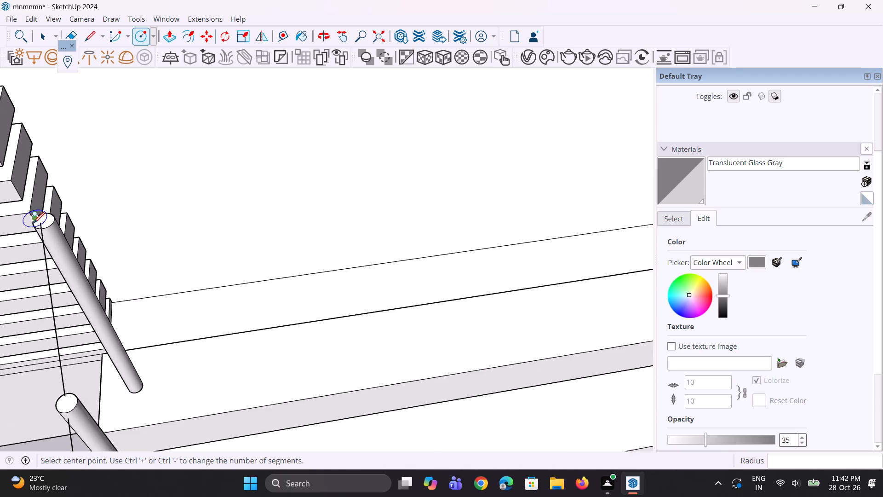
scroll(39, 222, up, 5)
click(40, 222)
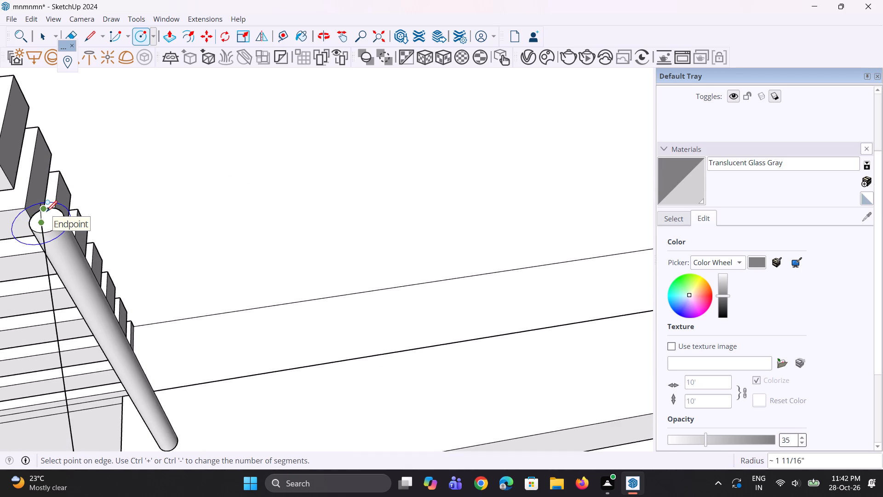
key(1)
key(shift+quotedbl)
key(Return)
Draw a 1"-radius circle centred on the rail line's upper end at the left staircase's uppermost right-side post.
scroll(182, 196, down, 3)
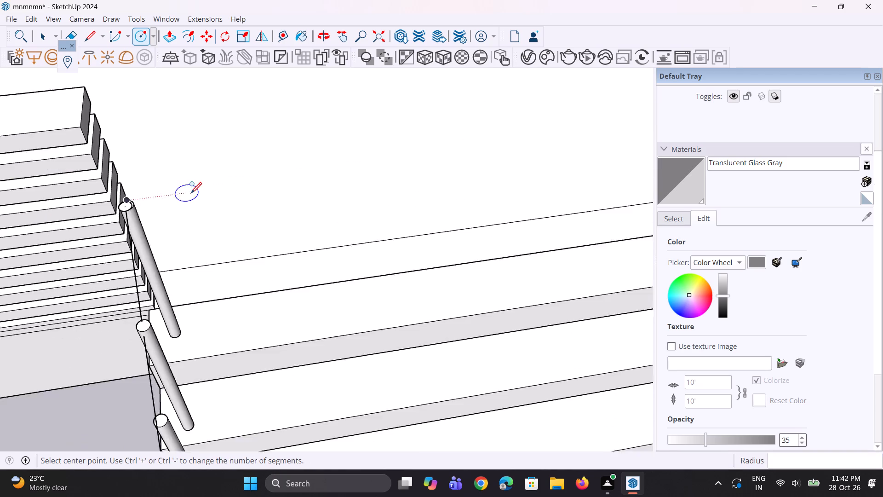
scroll(191, 192, down, 15)
scroll(55, 232, up, 3)
scroll(140, 169, up, 6)
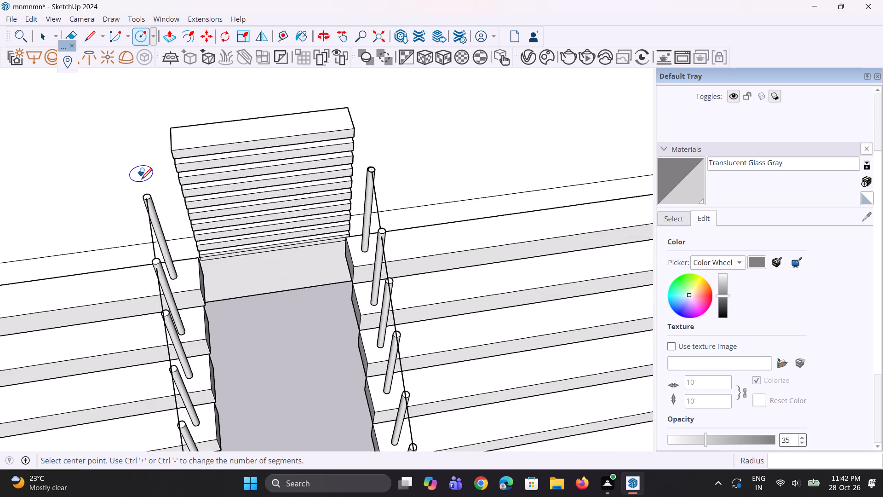
scroll(141, 179, up, 14)
click(160, 220)
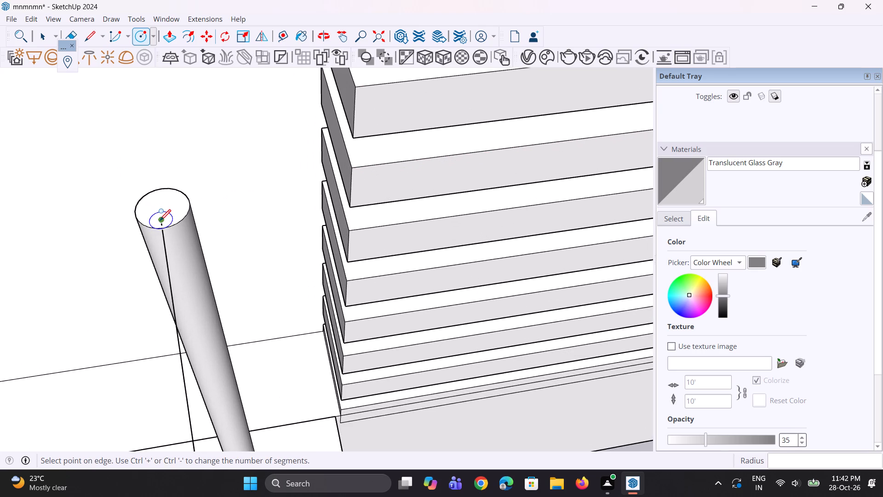
text(1")
key(Return)
Draw a 1"-radius circle centred on the rail line's upper end at the left staircase's uppermost left-side post.
scroll(201, 183, down, 13)
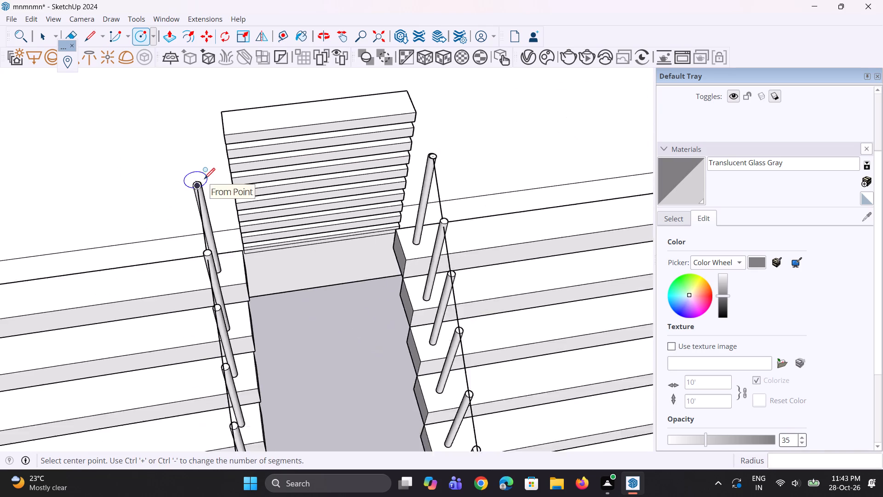
scroll(204, 178, down, 12)
scroll(54, 173, up, 9)
scroll(148, 211, up, 2)
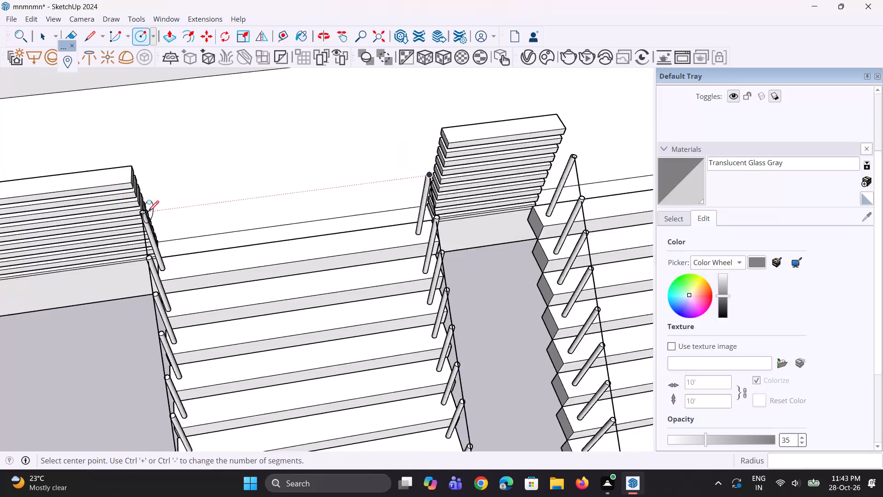
scroll(148, 211, up, 16)
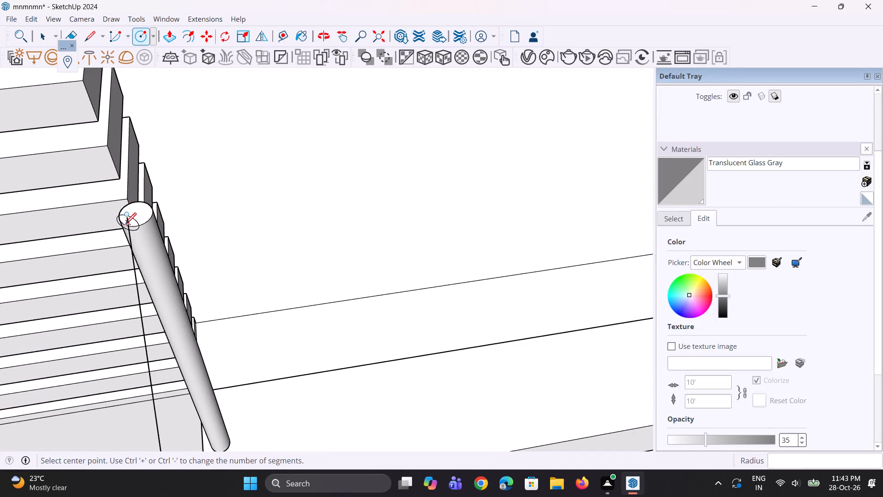
click(126, 216)
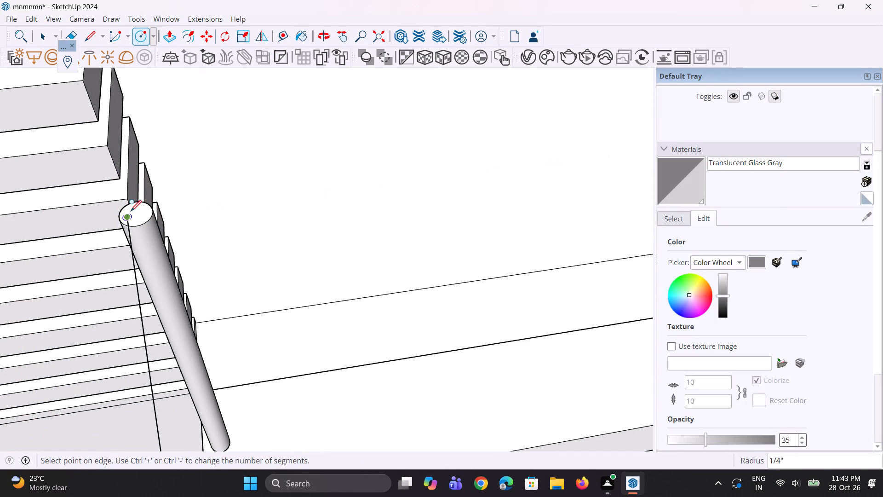
text(1")
key(Return)
Sweep the circle along the rail line over the left staircase's left-side posts with Follow Me to form the round handrail.
key(space)
key(space)
click(128, 218)
scroll(94, 231, down, 3)
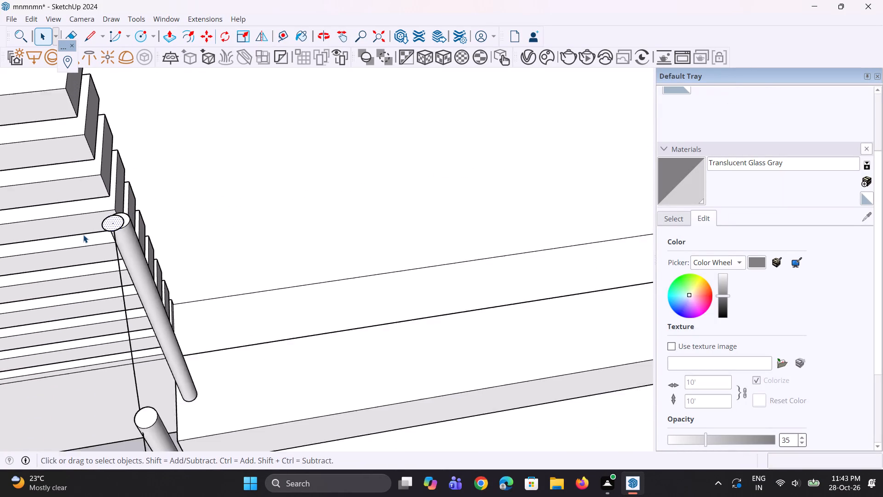
scroll(83, 235, down, 12)
scroll(85, 233, up, 1)
middle_drag(85, 233, 215, 84)
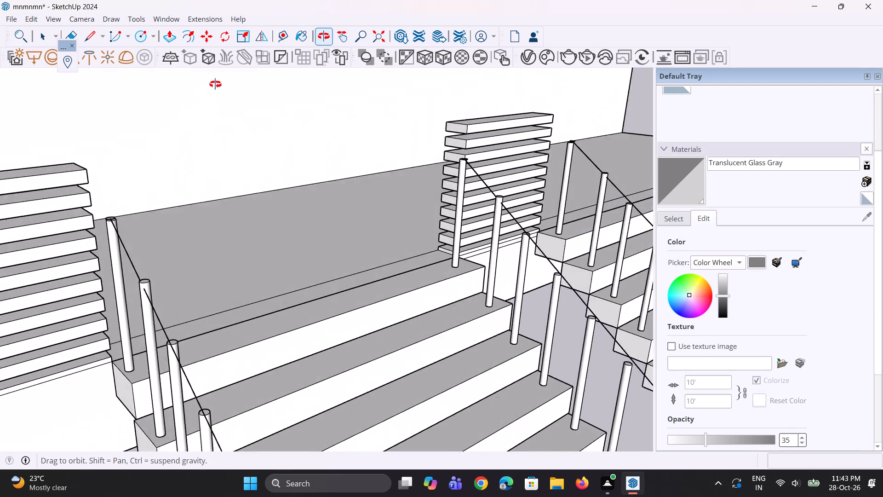
middle_drag(215, 84, 218, 81)
scroll(132, 189, up, 4)
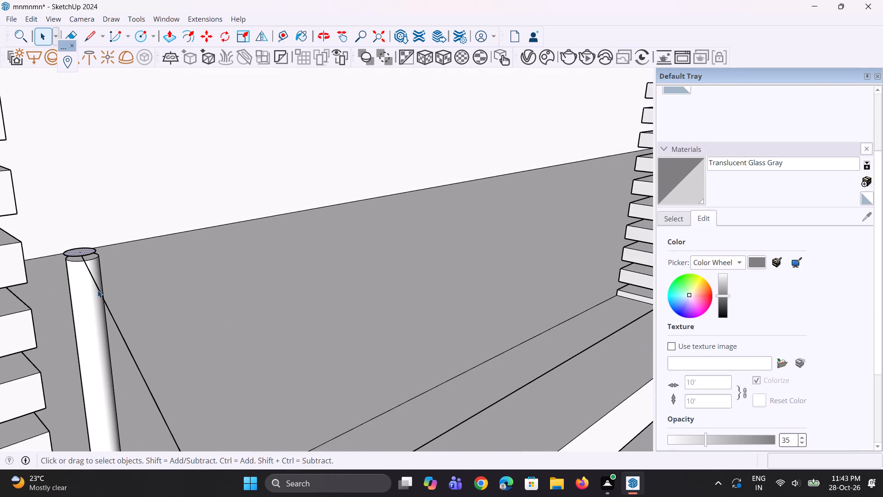
click(99, 290)
click(30, 27)
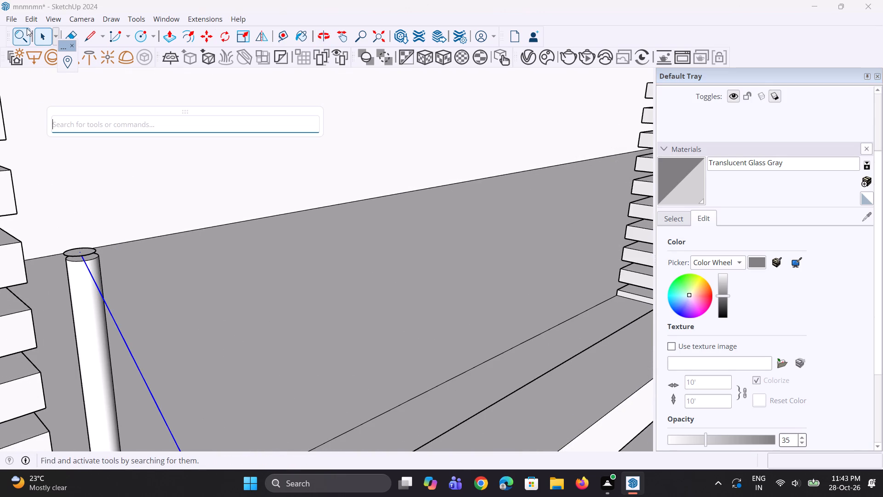
text(fo)
key(l)
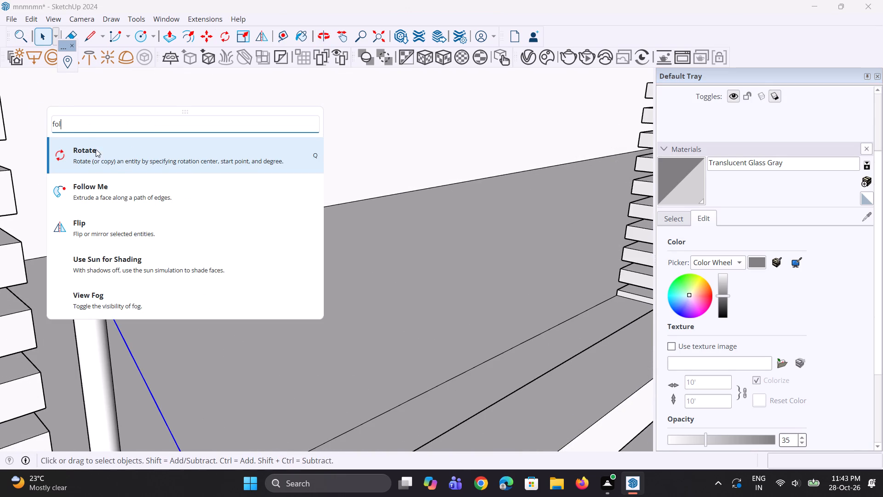
click(106, 184)
scroll(94, 238, up, 1)
click(84, 260)
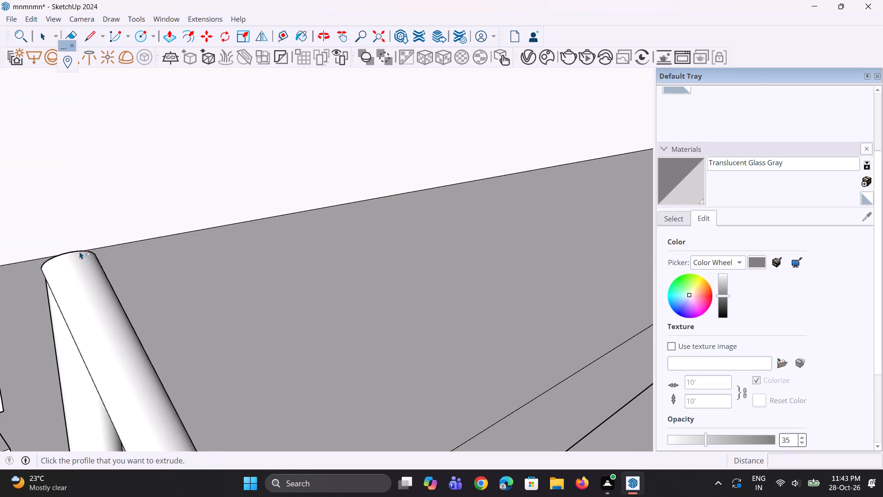
Sweep the circle along the rail line over the left staircase's right-side posts with Follow Me to form the round handrail.
scroll(80, 251, down, 18)
middle_drag(162, 272, 119, 288)
key(space)
key(space)
scroll(238, 198, up, 9)
key(space)
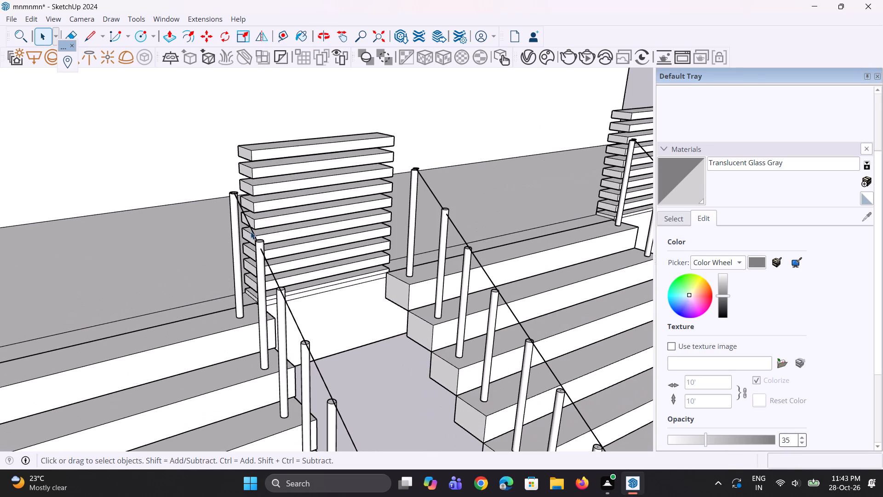
click(252, 231)
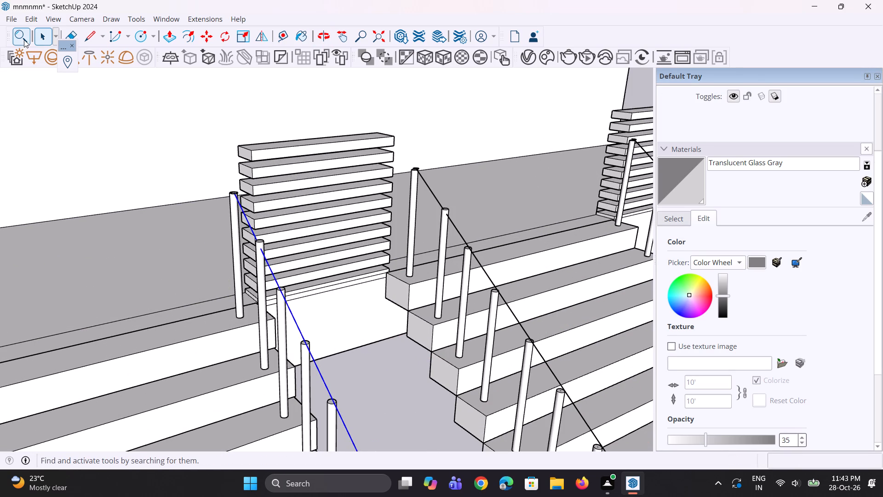
click(24, 40)
key(f)
key(o)
key(l)
key(l)
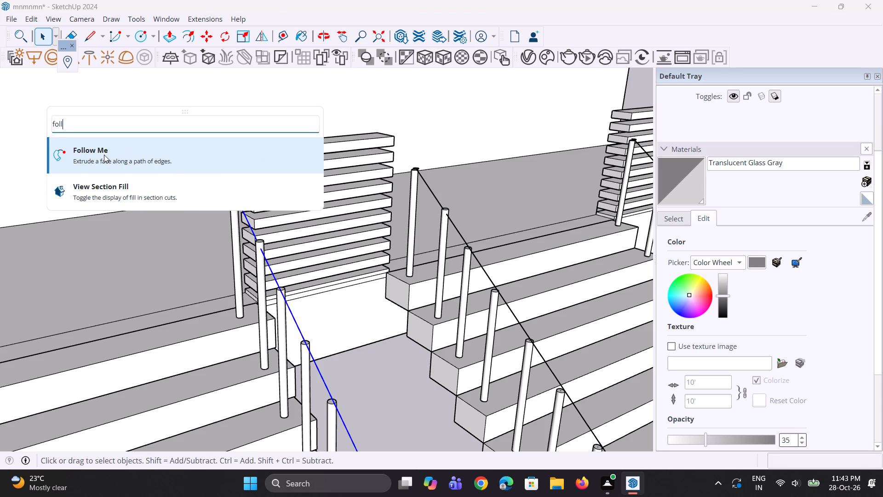
click(107, 156)
scroll(186, 166, up, 3)
scroll(322, 245, up, 3)
scroll(273, 212, up, 3)
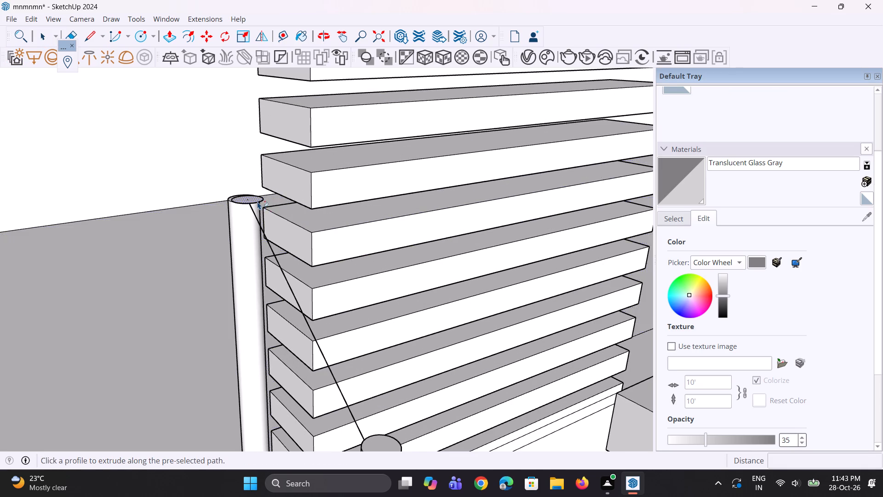
click(257, 201)
scroll(178, 236, down, 18)
key(space)
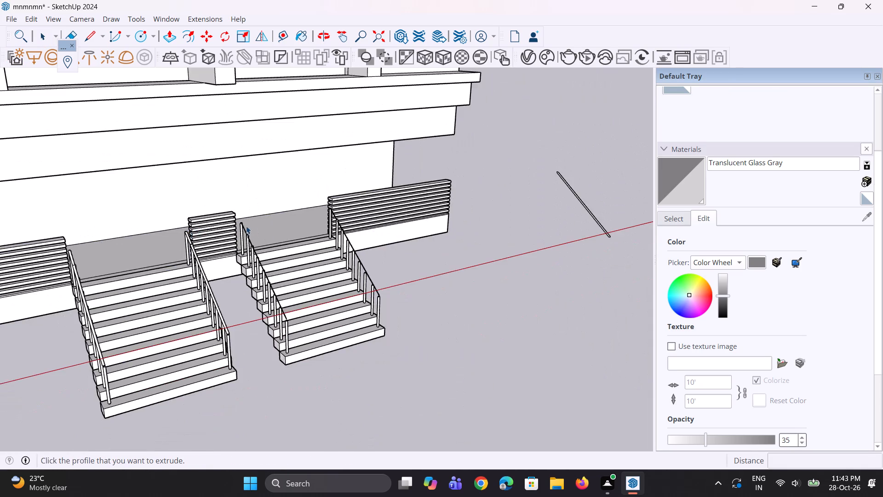
Sweep the circle along the rail line over the right staircase's left-side posts with Follow Me to form the round handrail.
key(space)
scroll(258, 225, up, 3)
key(space)
scroll(246, 233, up, 7)
key(space)
key(space)
click(237, 238)
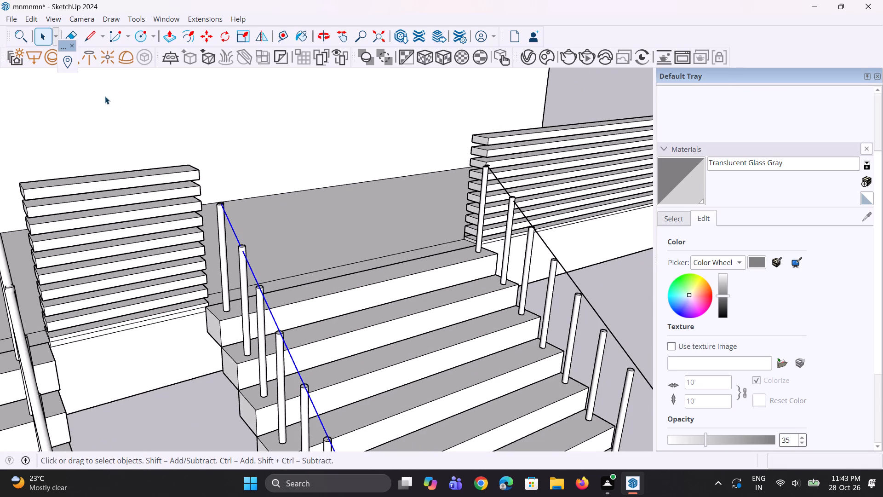
click(20, 40)
key(f)
key(o)
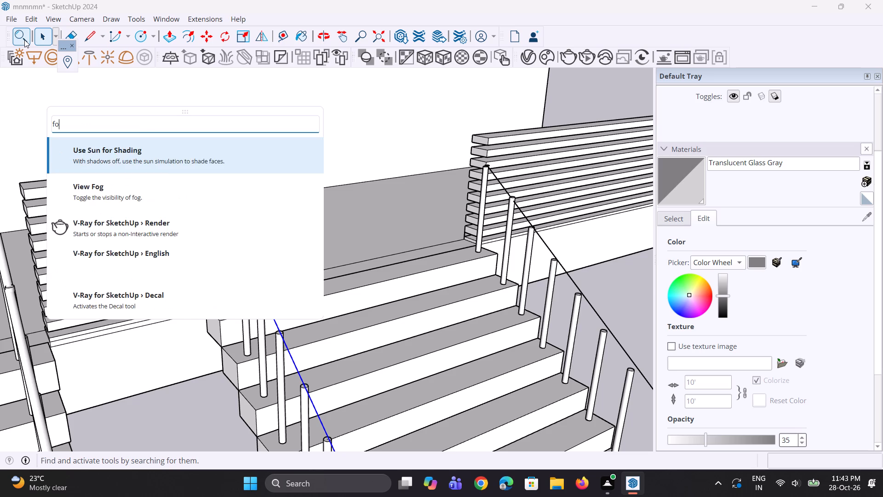
key(l)
key(l)
click(102, 154)
scroll(189, 179, up, 7)
scroll(296, 250, up, 2)
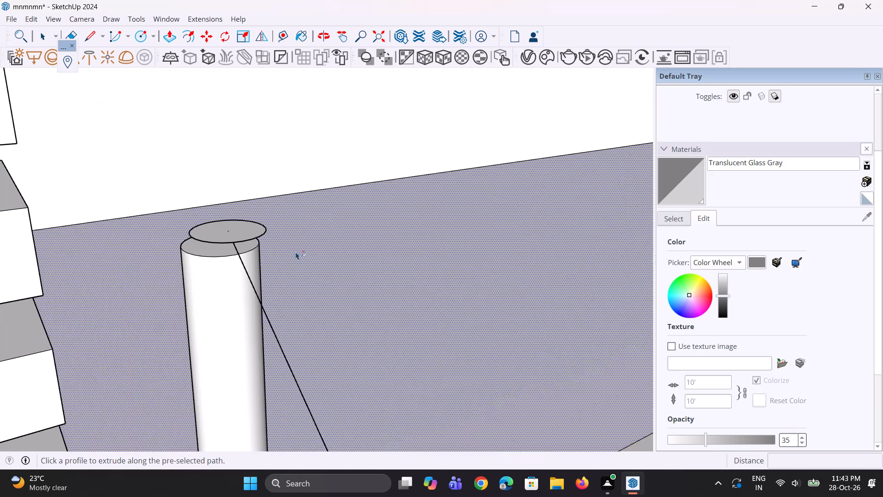
click(247, 230)
text(b)
key(space)
key(space)
key(space)
key(space)
scroll(241, 219, down, 5)
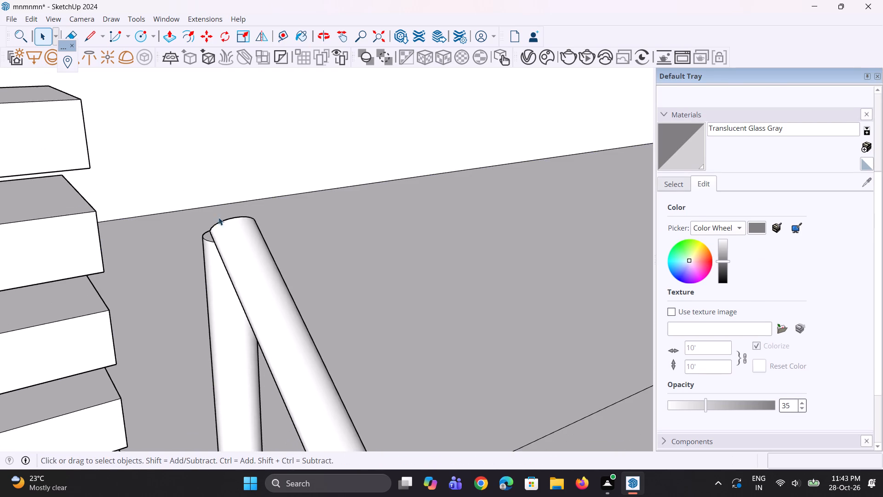
Sweep the circle along the rail line over the right staircase's right-side posts with Follow Me to form the round handrail.
scroll(213, 216, down, 11)
scroll(387, 192, up, 3)
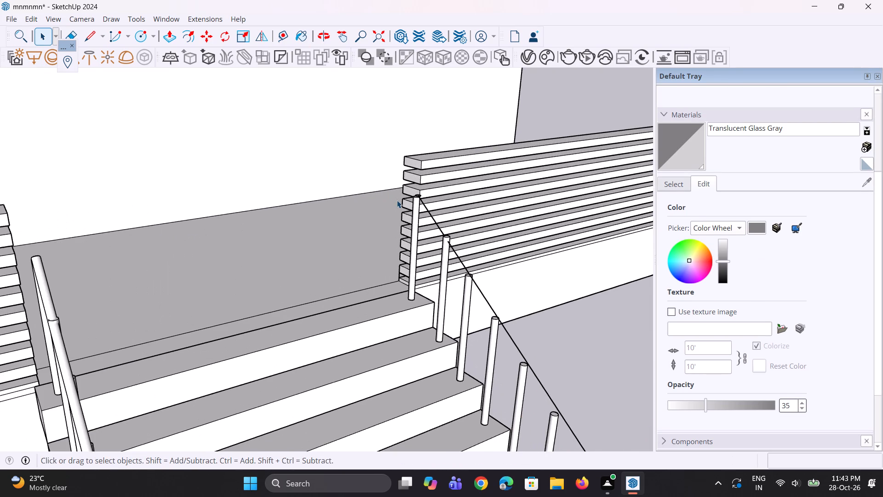
scroll(469, 233, up, 1)
click(449, 246)
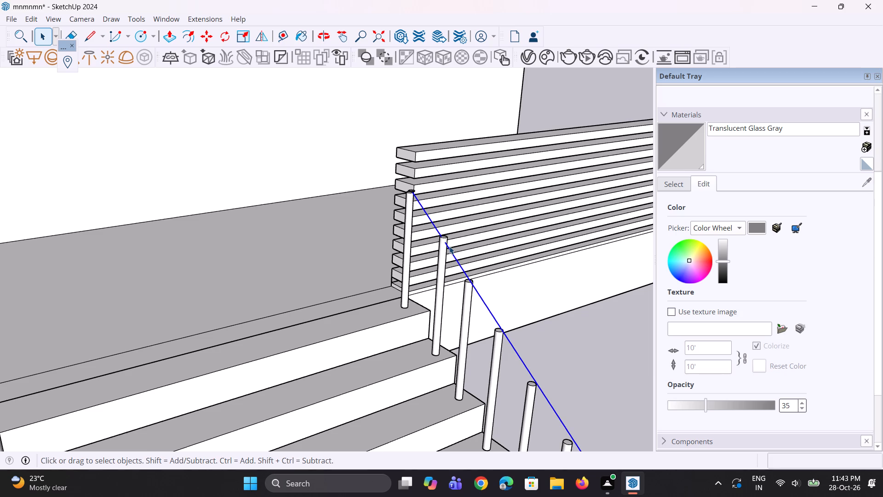
click(13, 35)
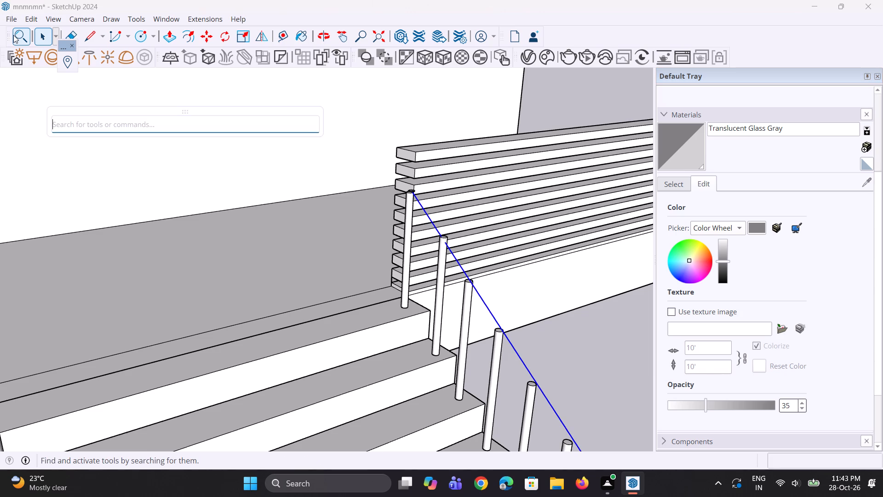
text(fo)
key(l)
key(l)
click(101, 153)
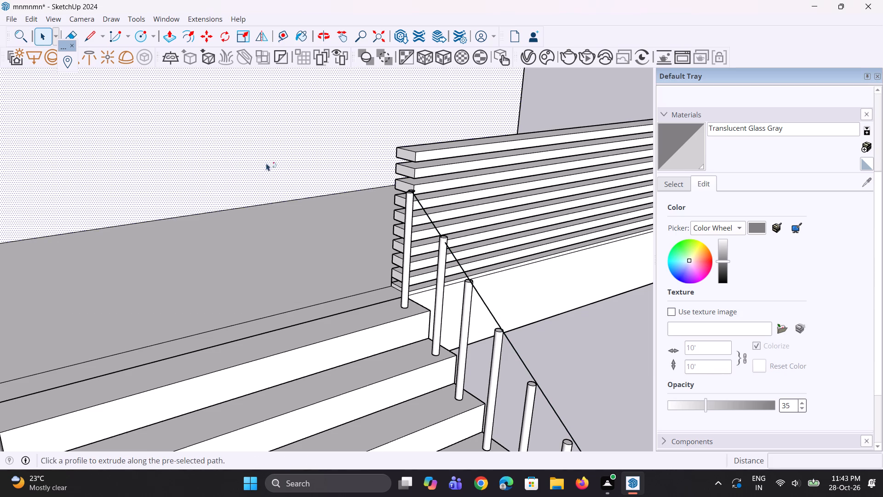
scroll(445, 190, up, 6)
scroll(384, 195, up, 6)
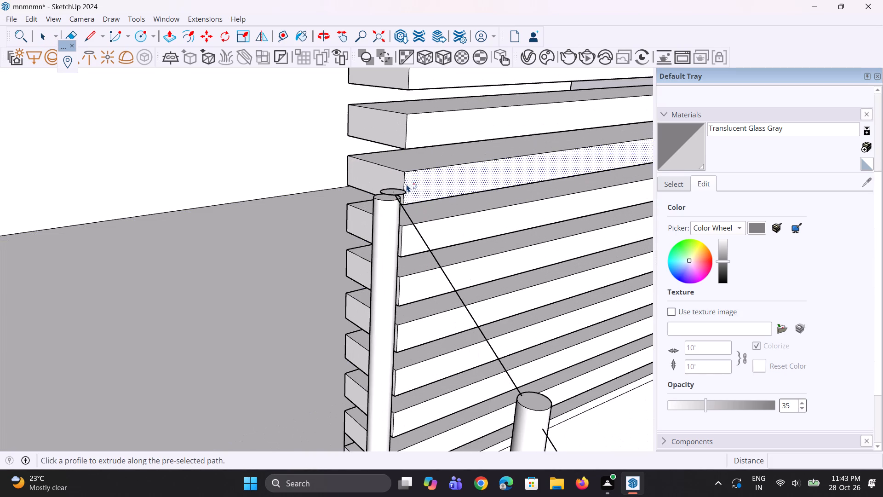
click(396, 193)
scroll(382, 180, down, 13)
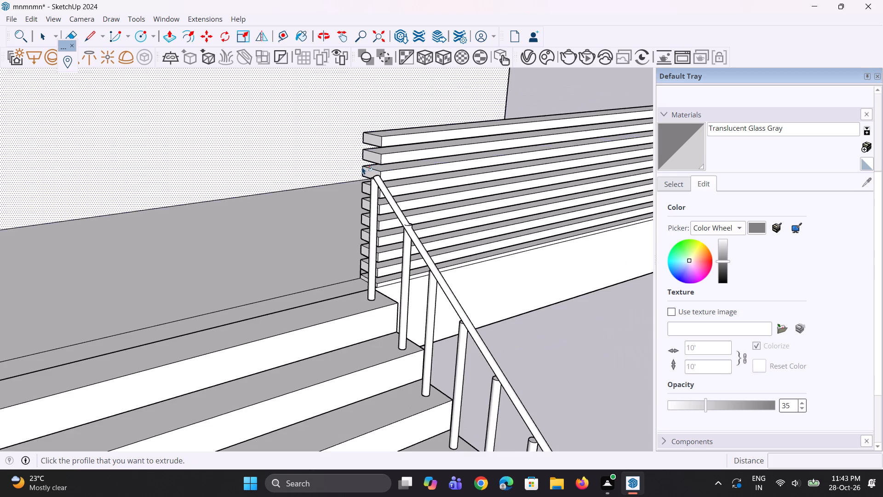
scroll(362, 167, down, 5)
key(space)
key(space)
Delete the leftover sloped rail piece standing apart from the building beyond the right staircase.
scroll(373, 185, down, 5)
middle_drag(385, 196, 478, 139)
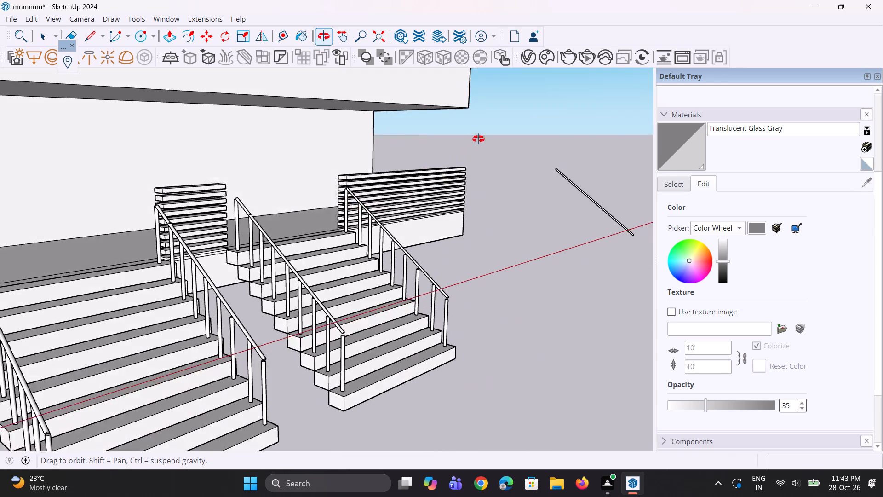
middle_drag(478, 139, 270, 155)
scroll(270, 155, down, 9)
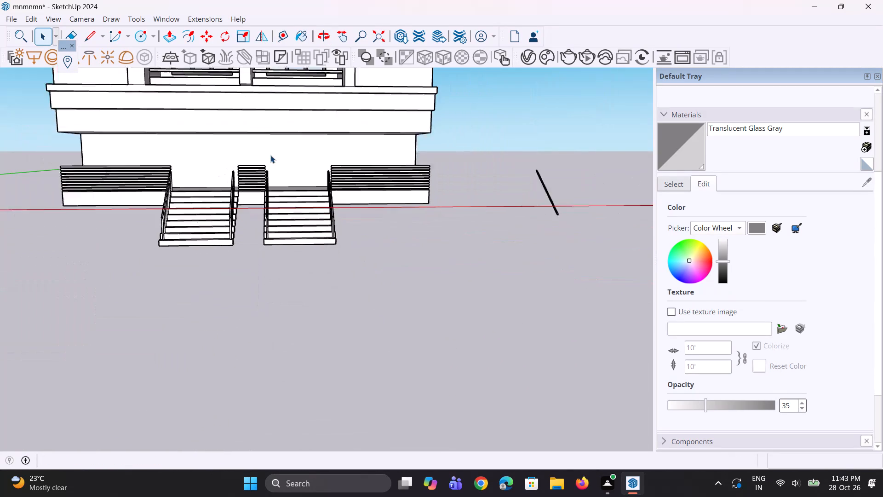
drag(491, 142, 563, 253)
key(Delete)
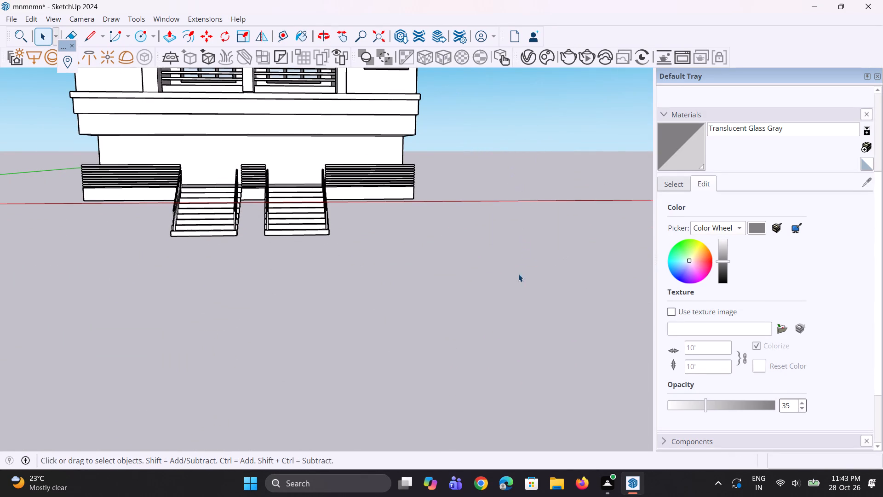
Extend the lowest slat of the middle screen about 8 3/8" toward the left staircase with Push/Pull.
scroll(517, 276, down, 1)
scroll(346, 294, up, 3)
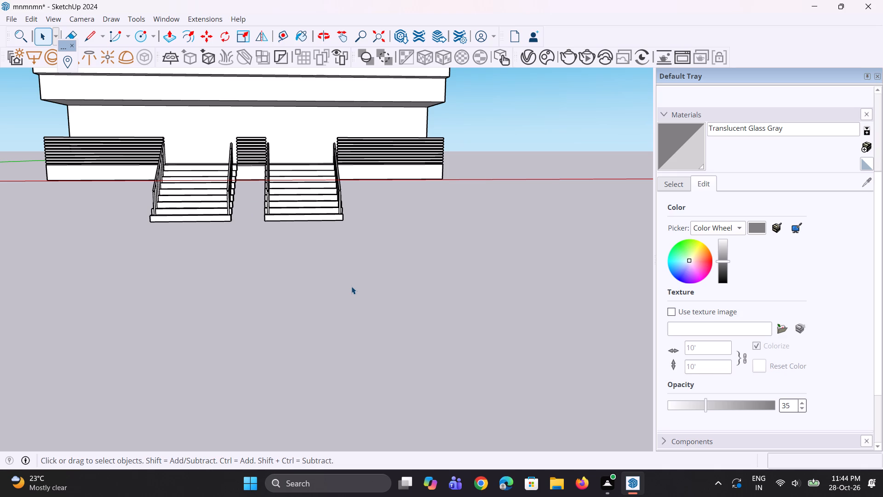
scroll(353, 286, up, 3)
scroll(271, 126, up, 4)
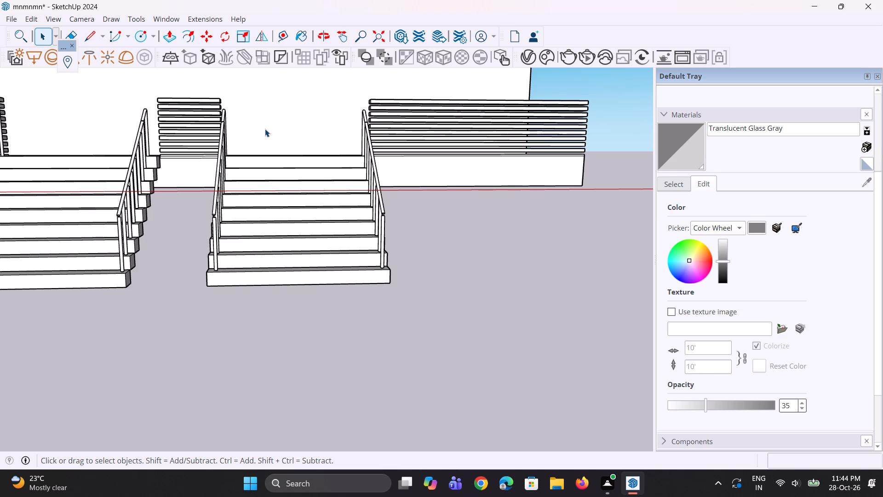
scroll(153, 109, down, 1)
middle_drag(129, 118, 407, 172)
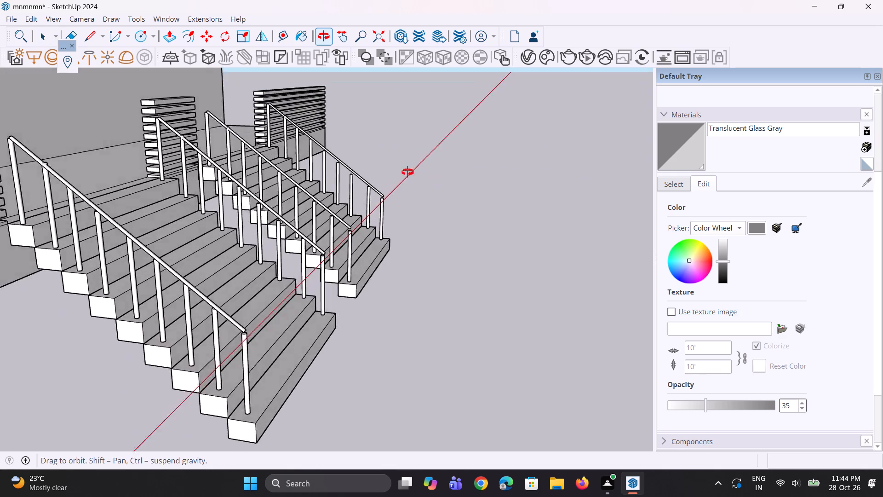
middle_drag(407, 172, 262, 242)
scroll(130, 157, up, 12)
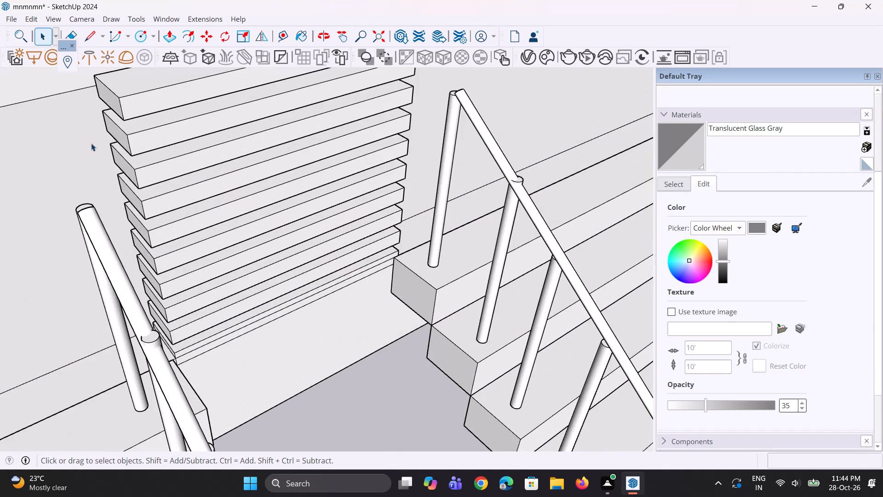
scroll(91, 143, up, 2)
key(p)
scroll(175, 395, up, 1)
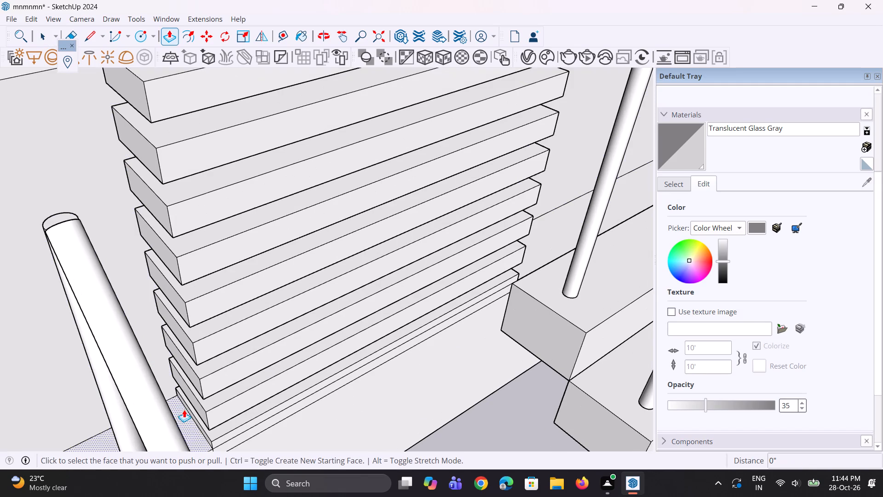
click(199, 425)
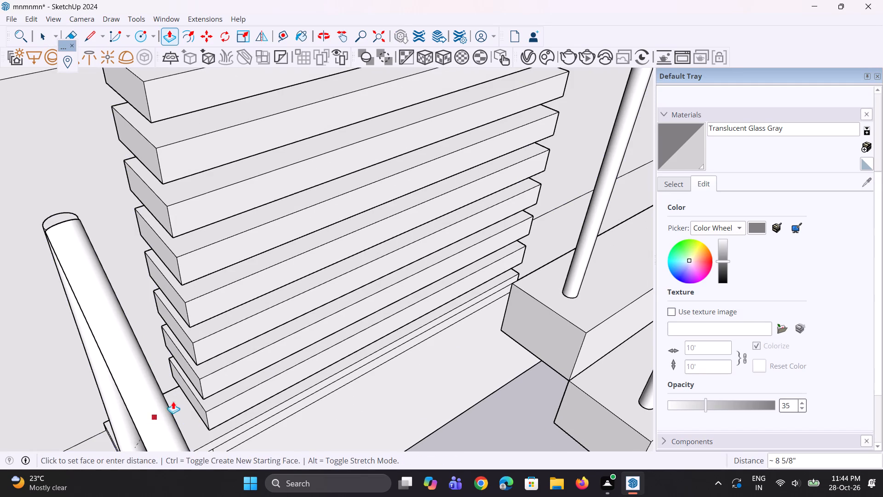
middle_drag(137, 386, 0, 318)
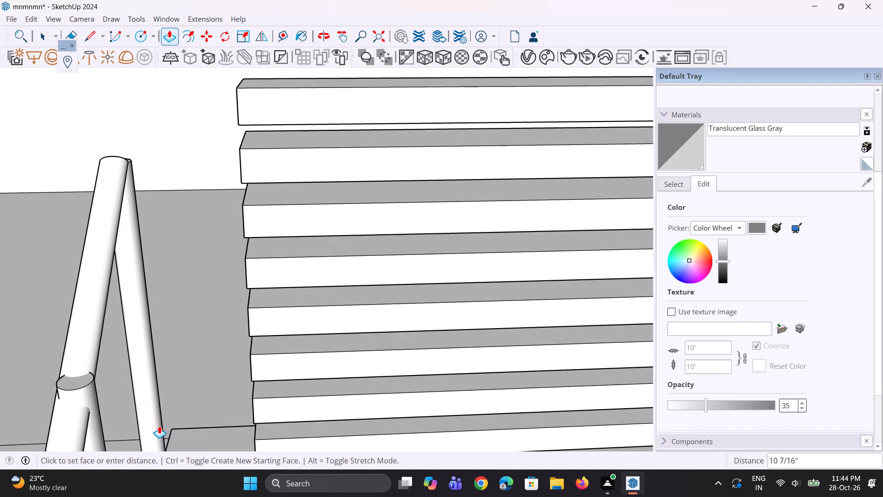
click(149, 393)
Repeat the same Push/Pull extension of about 8 3/8" on the left-staircase ends of the nine other slats in the middle screen.
scroll(178, 390, down, 1)
middle_drag(195, 427, 303, 416)
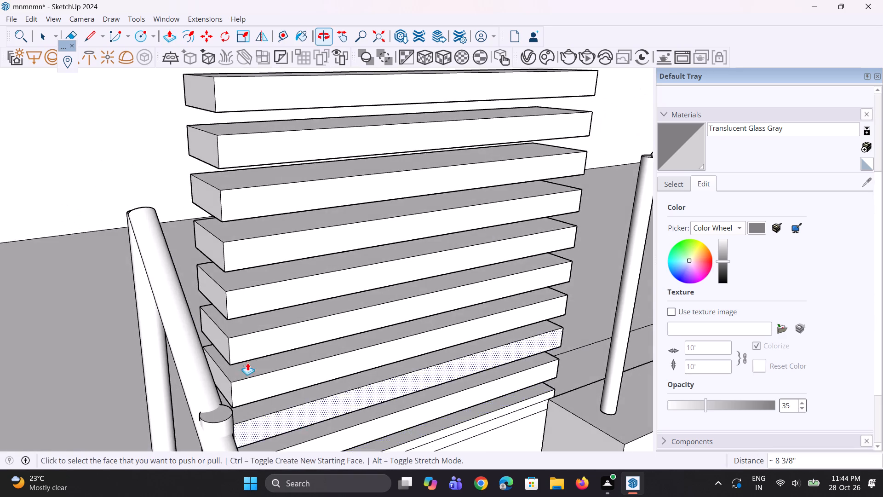
scroll(235, 315, down, 5)
scroll(156, 465, up, 4)
middle_drag(189, 428, 248, 407)
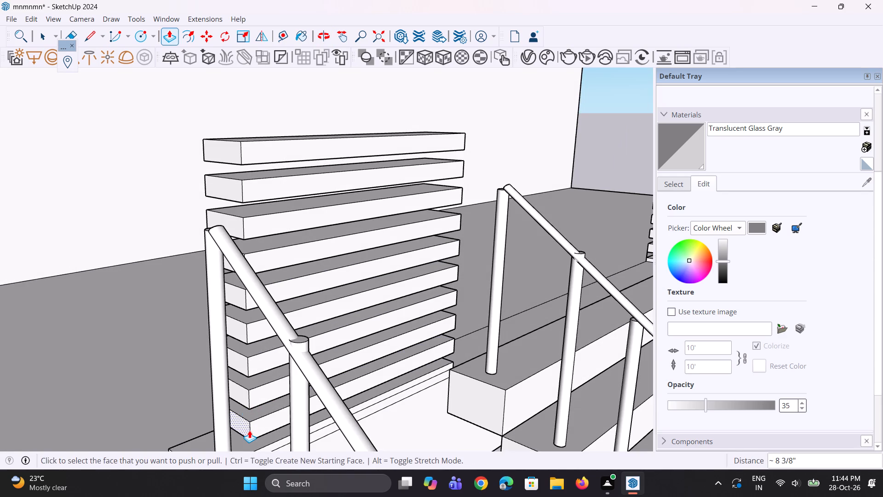
double_click(249, 430)
double_click(241, 393)
double_click(244, 366)
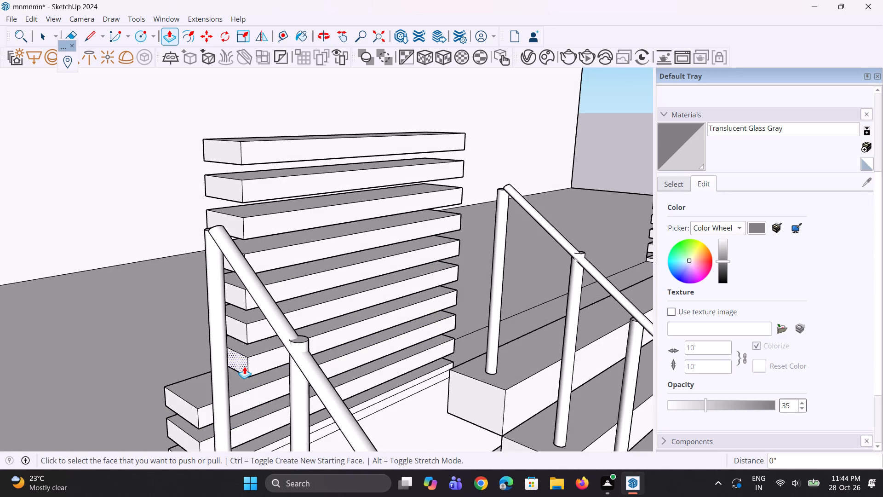
double_click(243, 328)
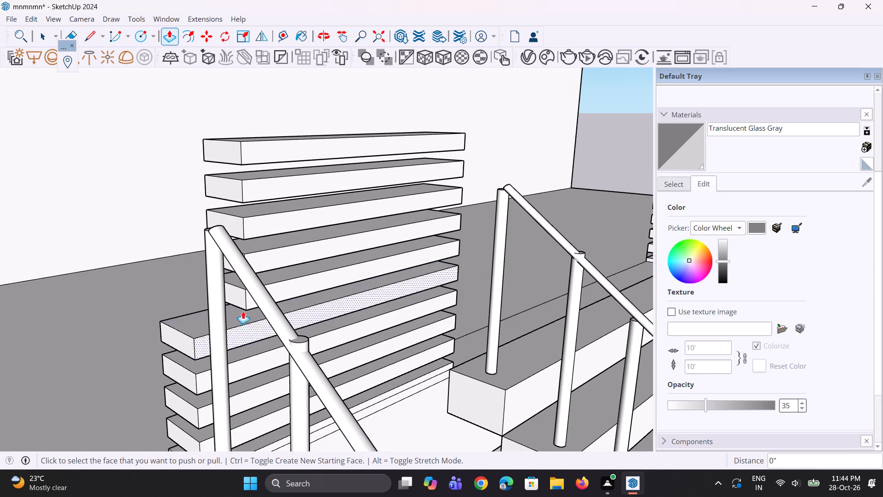
double_click(242, 297)
middle_drag(161, 330, 206, 329)
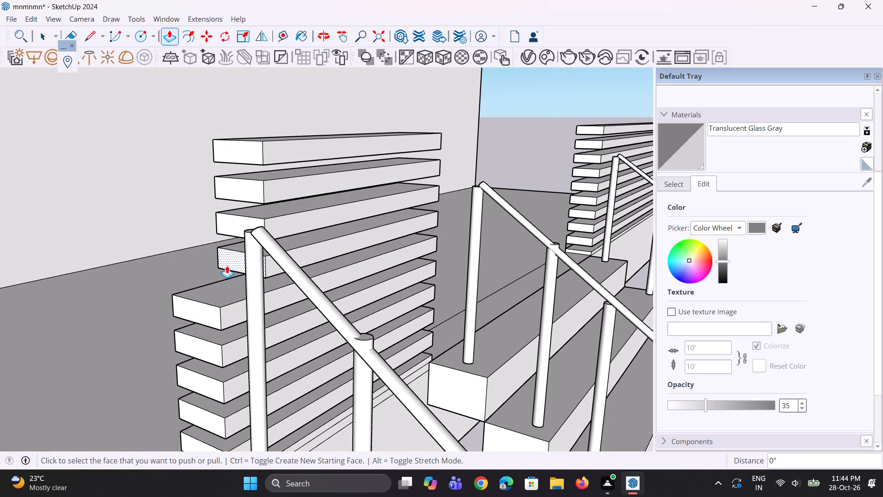
double_click(227, 265)
double_click(236, 225)
double_click(241, 187)
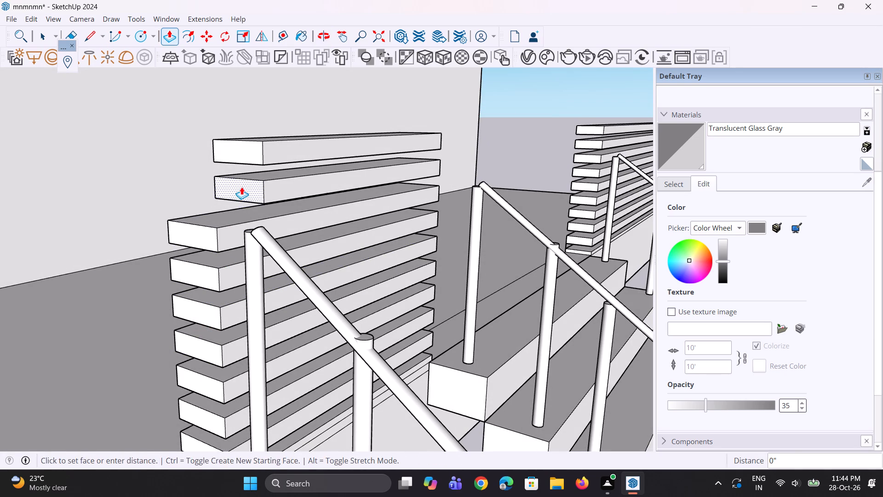
double_click(252, 153)
scroll(229, 264, down, 4)
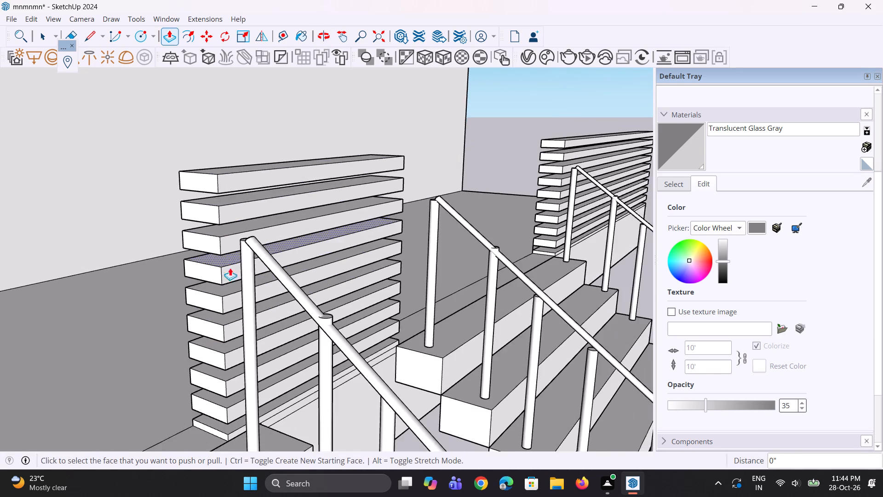
Extend the lowest slat of the middle screen slightly toward the right staircase with Push/Pull, past the top railing post.
middle_drag(269, 279, 114, 295)
scroll(112, 293, down, 5)
middle_drag(221, 271, 26, 267)
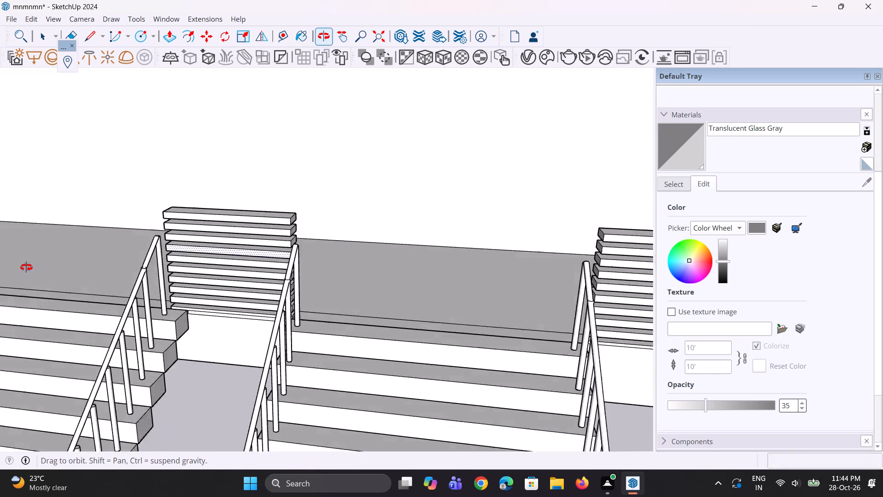
middle_drag(26, 267, 0, 262)
scroll(297, 322, up, 3)
scroll(342, 315, up, 6)
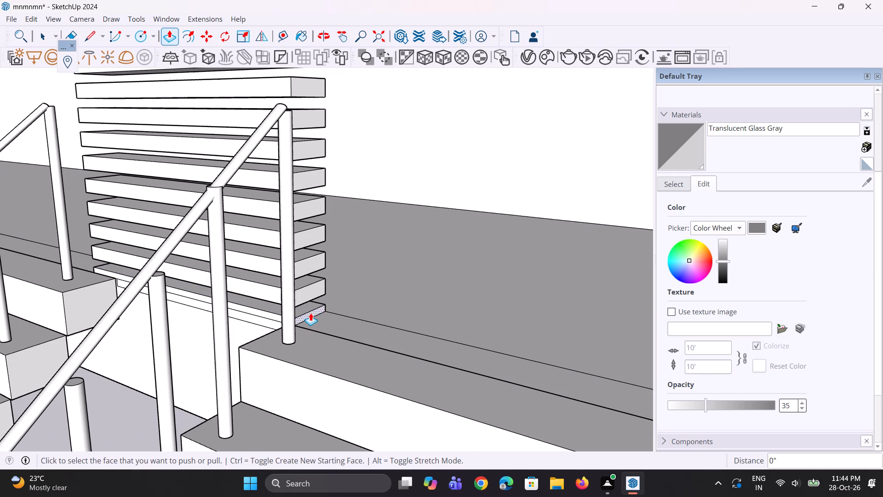
click(310, 313)
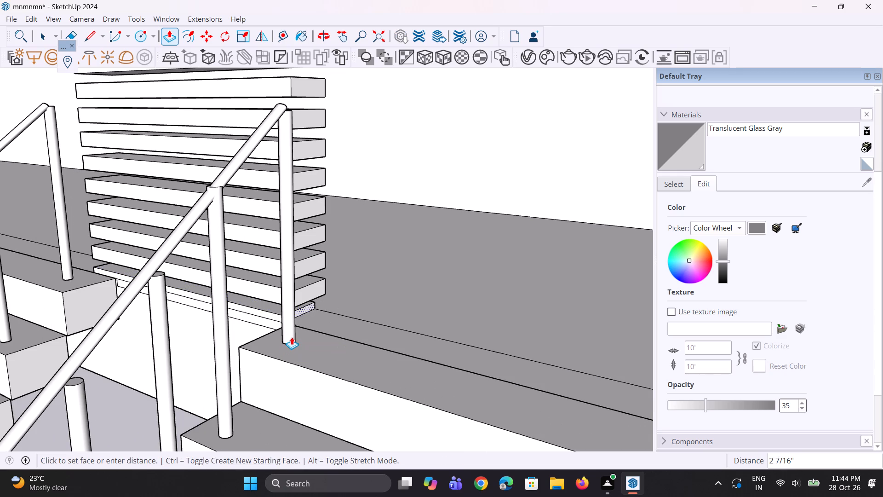
click(292, 336)
Repeat the same Push/Pull extension on the right-staircase ends of the second to seventh slats from the bottom of the middle screen.
scroll(308, 299, up, 2)
double_click(307, 295)
double_click(307, 258)
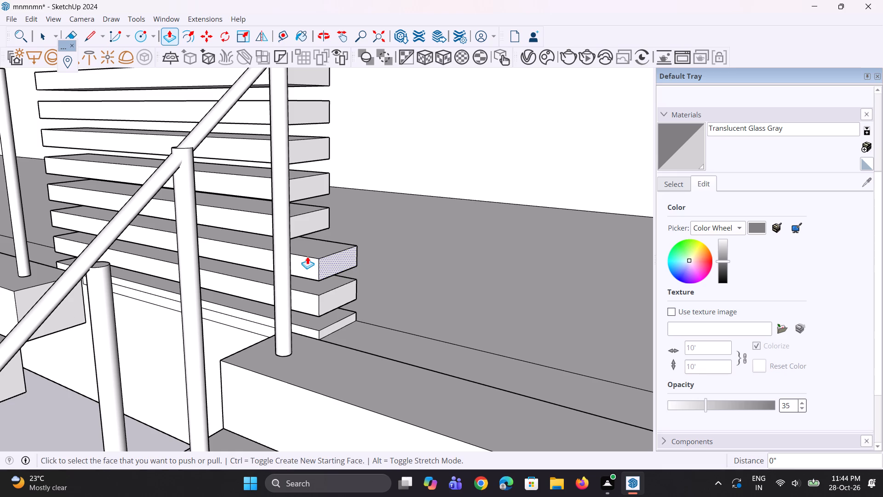
double_click(308, 225)
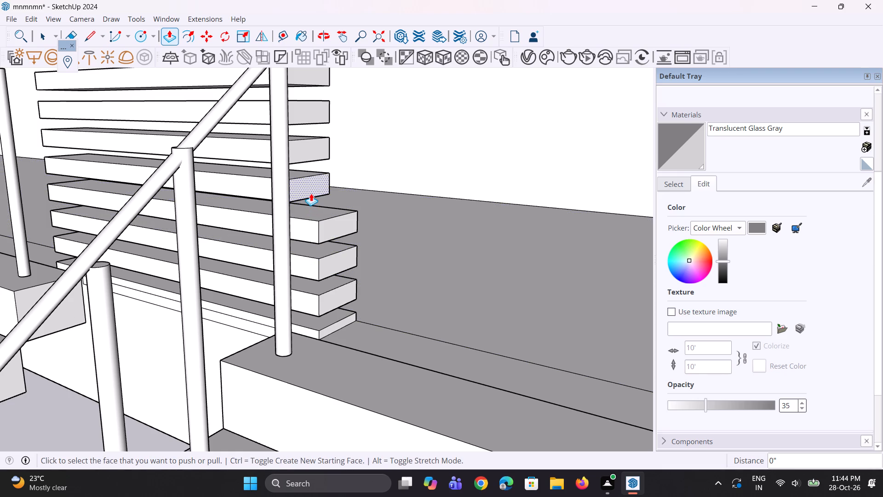
double_click(311, 193)
scroll(304, 264, down, 8)
scroll(313, 208, up, 4)
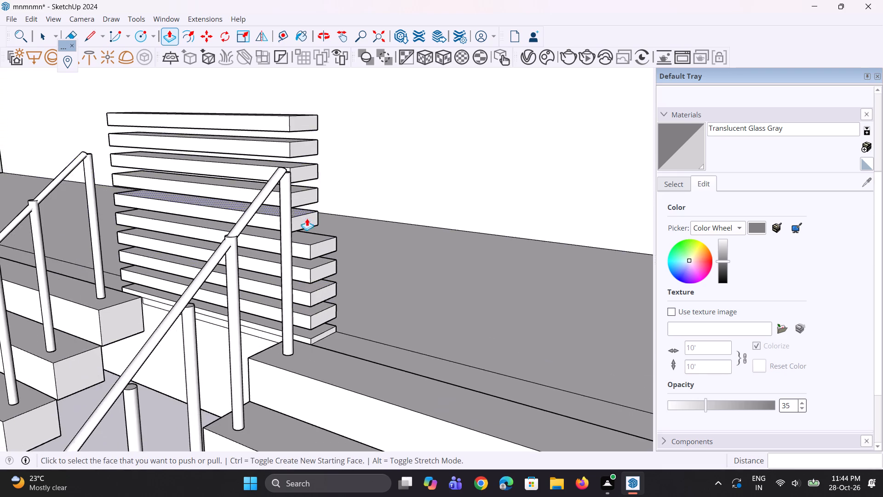
scroll(307, 218, up, 2)
double_click(306, 221)
double_click(302, 182)
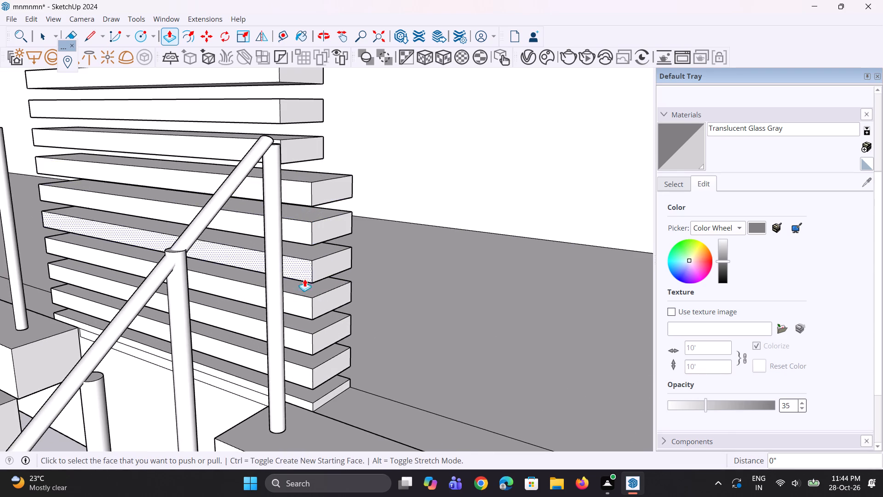
Extend the right-staircase ends of the top three middle-screen slats flush with the slats below.
scroll(304, 287, down, 5)
scroll(320, 214, up, 1)
double_click(302, 199)
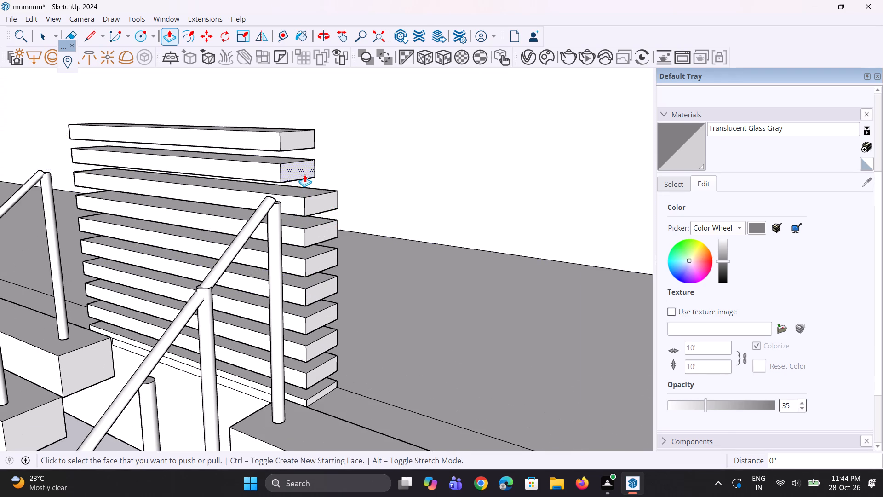
double_click(304, 168)
click(302, 169)
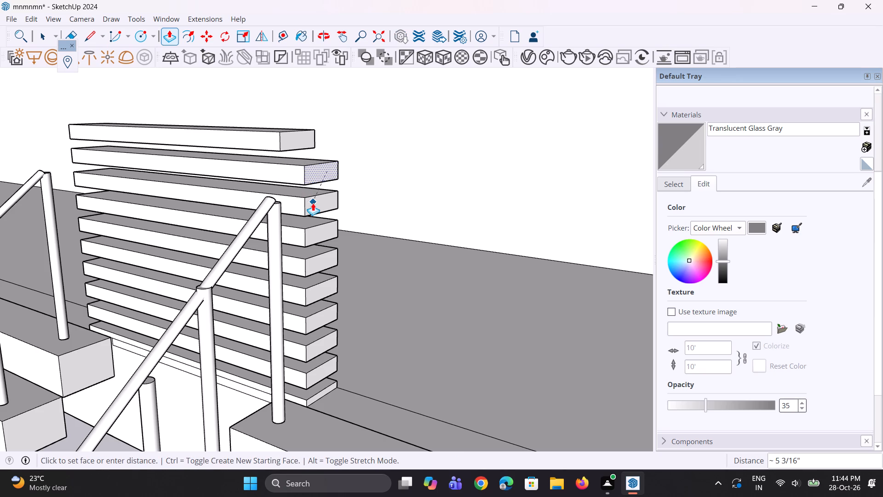
click(313, 203)
double_click(295, 142)
scroll(323, 249, down, 5)
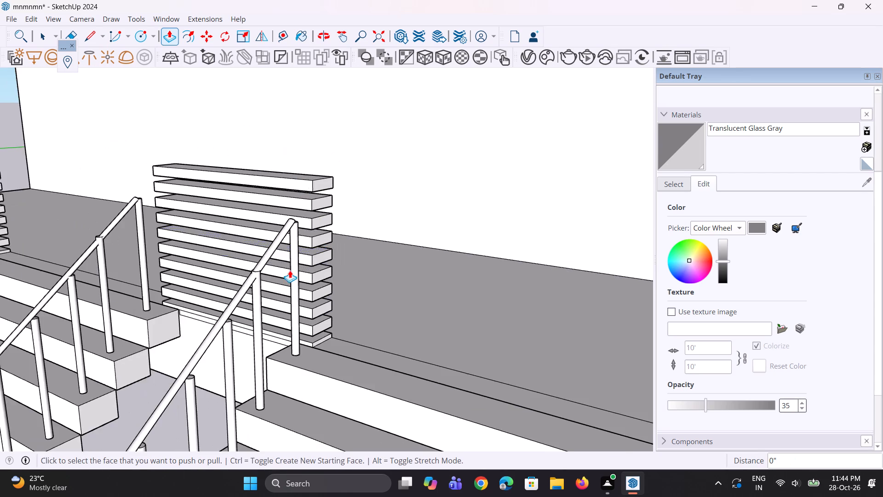
Extend the lowest middle-screen slat about 1 1/16" further toward the left staircase with Push/Pull.
middle_drag(290, 271, 425, 255)
scroll(425, 254, down, 10)
middle_drag(391, 262, 414, 250)
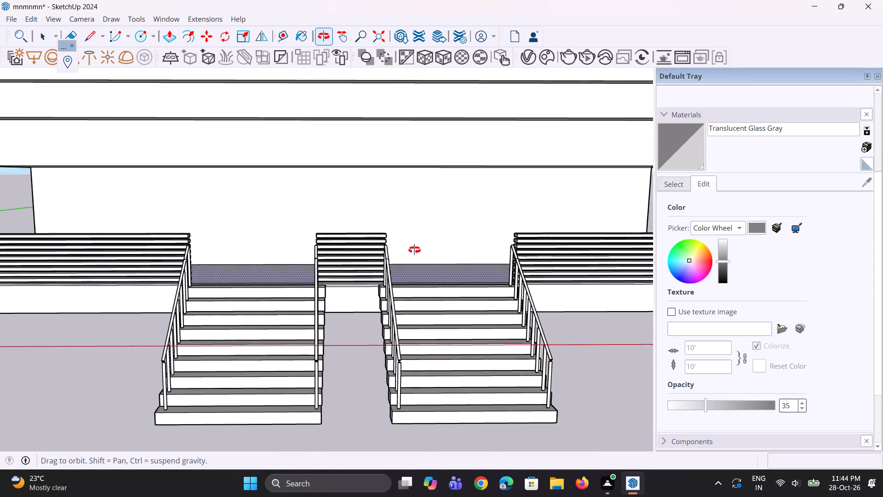
middle_drag(414, 250, 536, 216)
scroll(301, 274, up, 14)
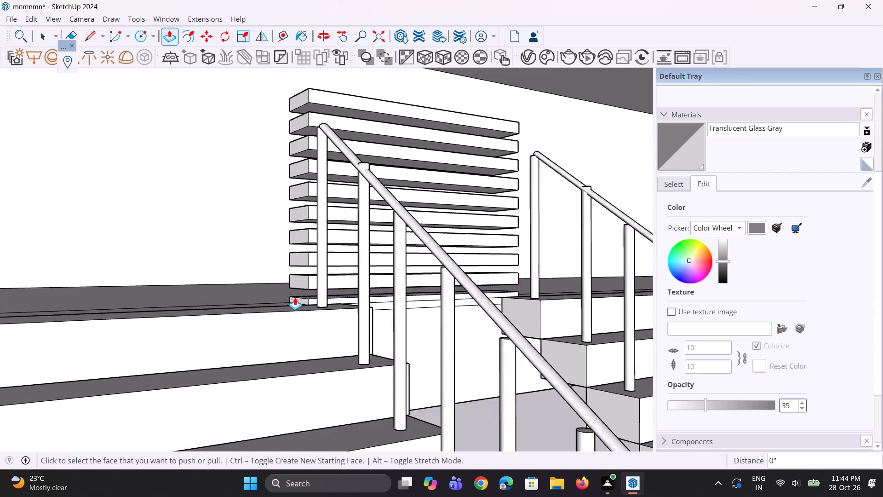
scroll(295, 297, up, 4)
click(299, 301)
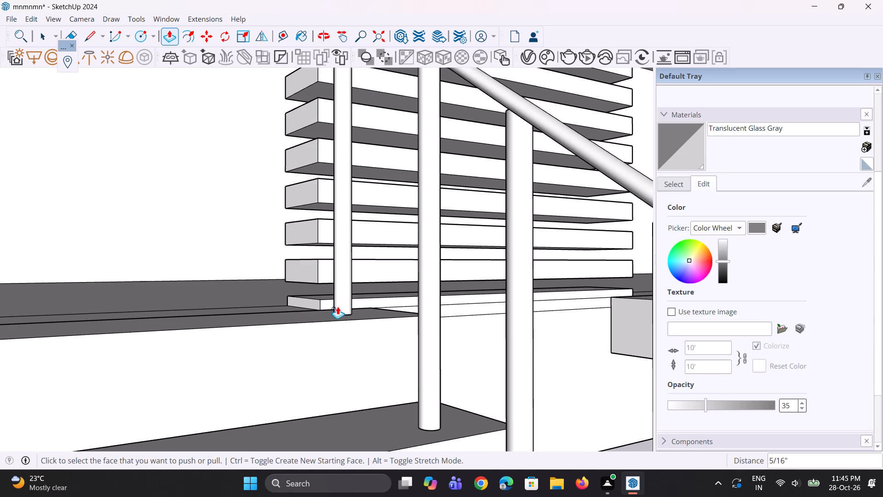
scroll(342, 296, up, 2)
click(300, 303)
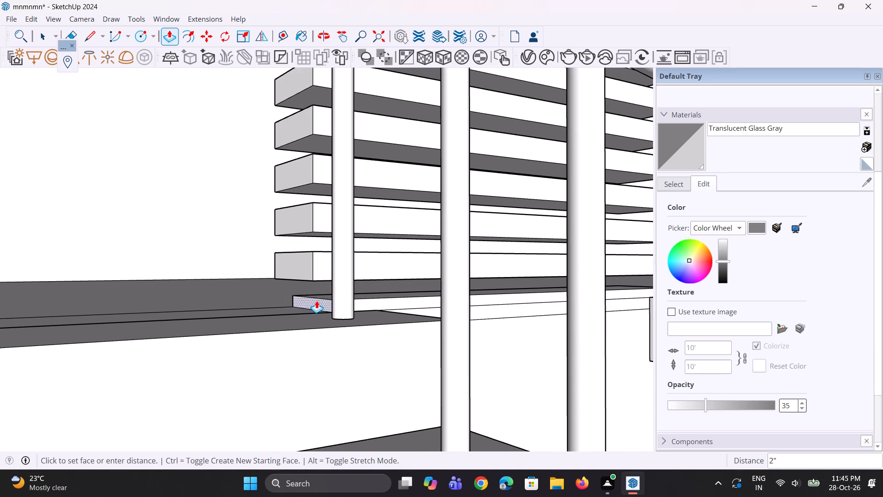
click(341, 312)
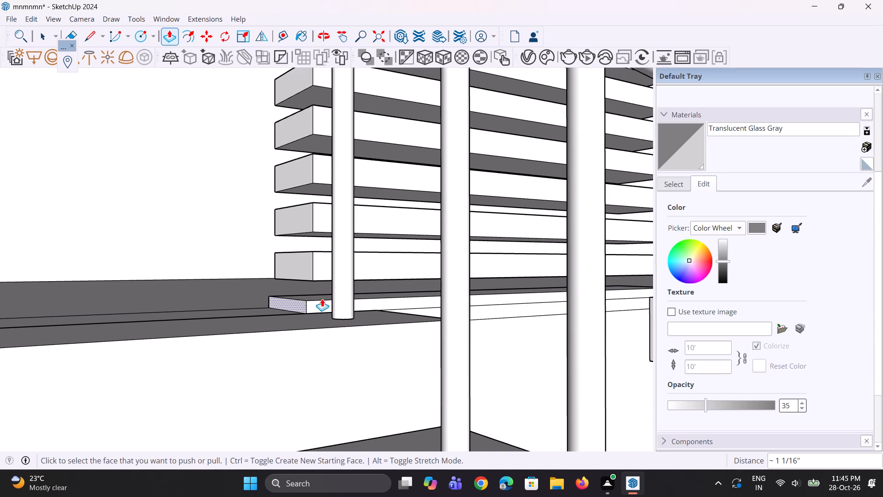
Repeat the same Push/Pull extension of about 1 1/16" on the left-staircase ends of the second to sixth slats from the bottom.
scroll(288, 264, up, 1)
double_click(288, 263)
double_click(303, 219)
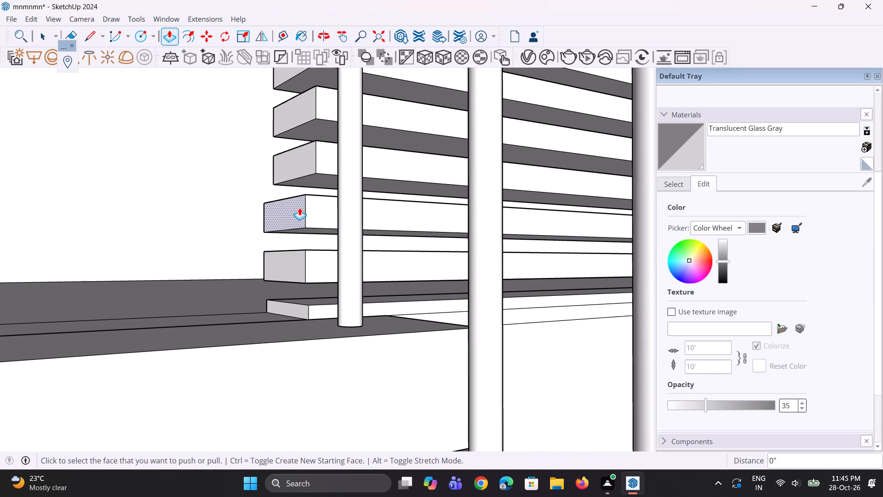
double_click(310, 166)
middle_drag(295, 266, 559, 372)
scroll(484, 369, down, 2)
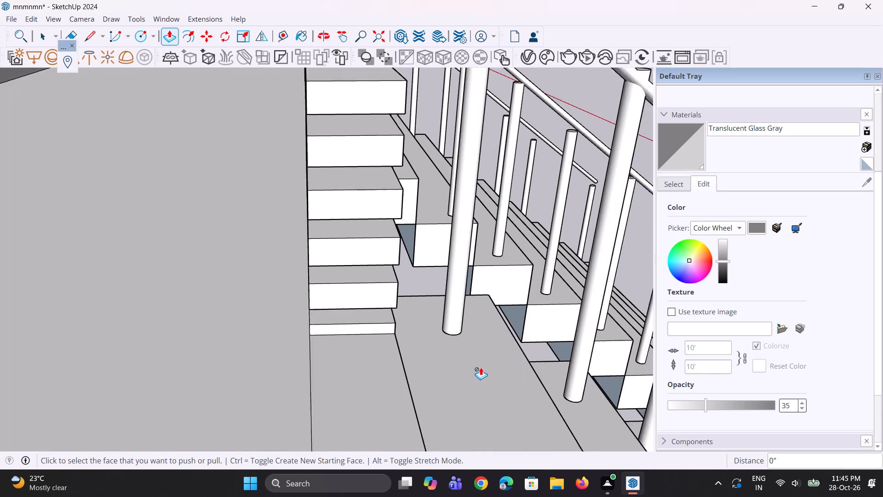
scroll(620, 294, down, 4)
middle_drag(538, 311, 287, 267)
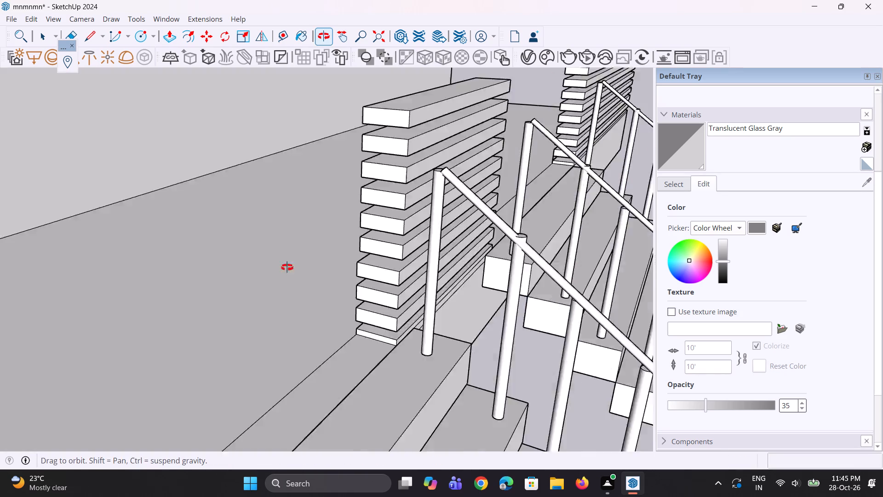
middle_drag(287, 267, 204, 229)
scroll(225, 205, up, 1)
middle_drag(225, 206, 347, 216)
double_click(179, 170)
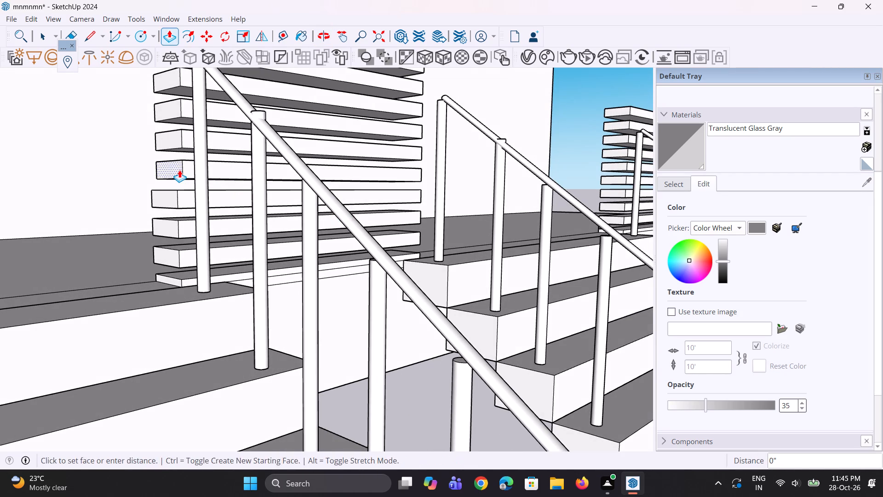
double_click(173, 137)
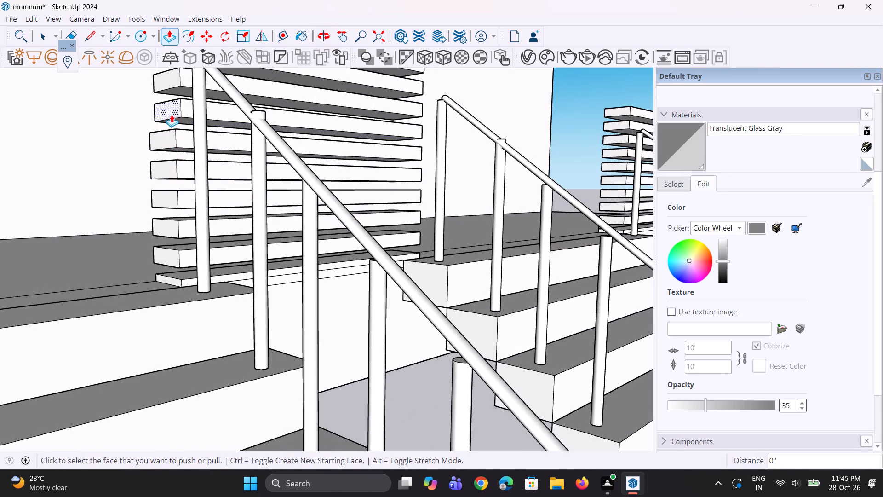
Extend the left-staircase ends of the top four middle-screen slats to line up with the slats below.
triple_click(172, 115)
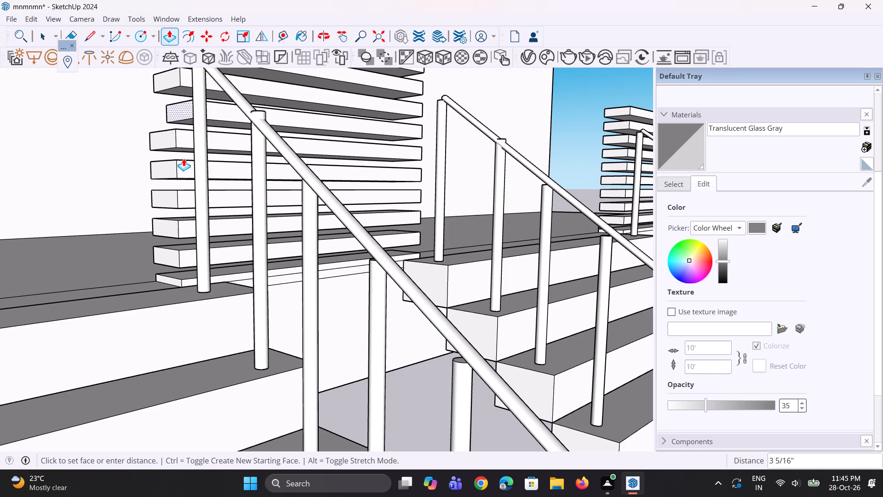
click(168, 145)
scroll(183, 246, down, 5)
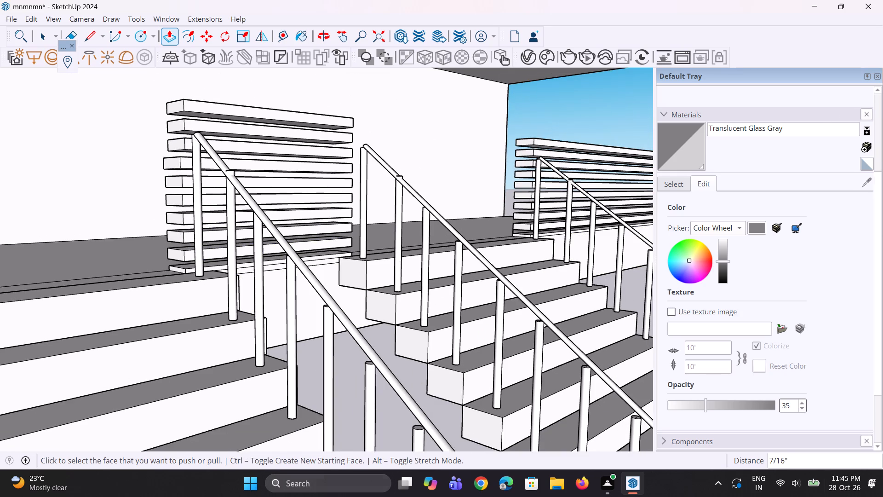
scroll(172, 143, up, 2)
double_click(176, 143)
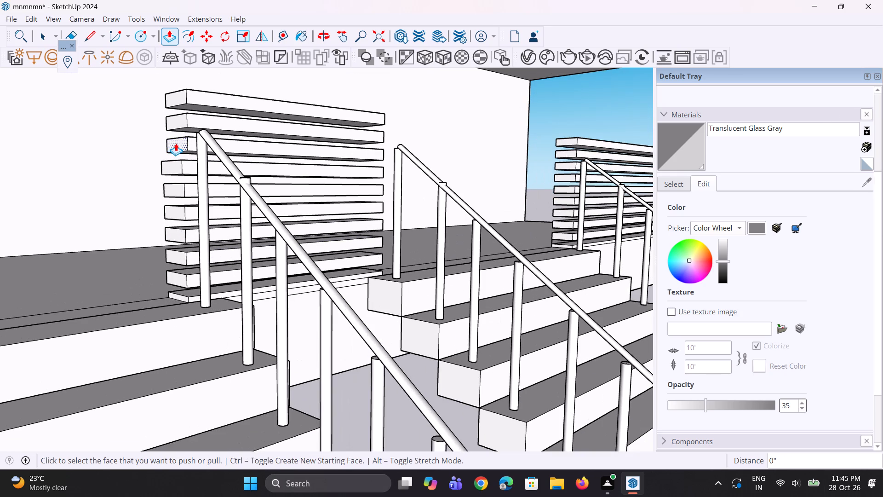
double_click(182, 118)
click(176, 140)
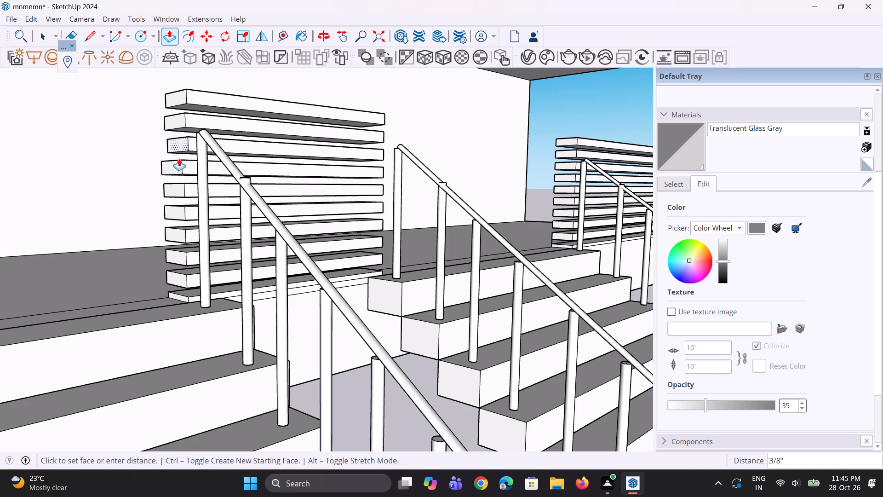
click(180, 167)
double_click(176, 121)
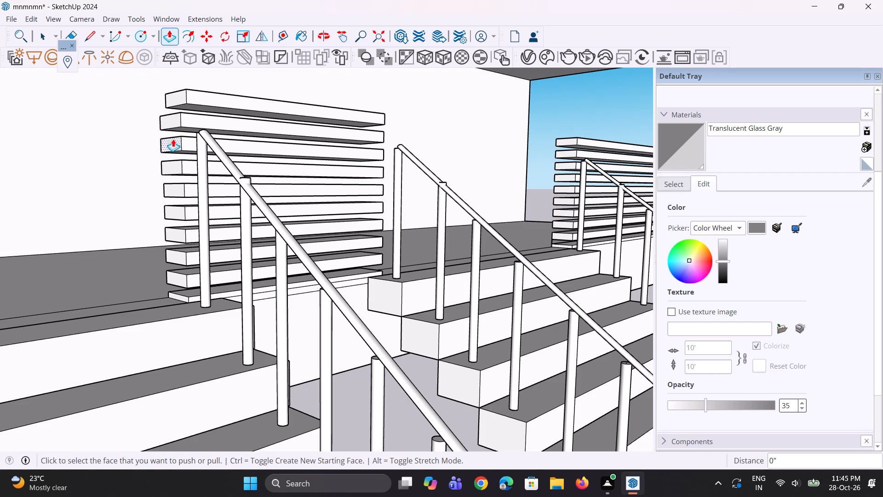
double_click(178, 99)
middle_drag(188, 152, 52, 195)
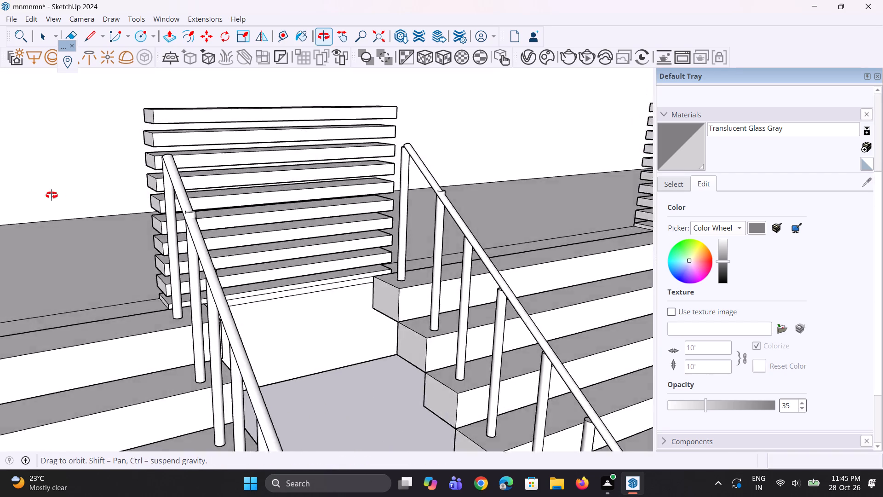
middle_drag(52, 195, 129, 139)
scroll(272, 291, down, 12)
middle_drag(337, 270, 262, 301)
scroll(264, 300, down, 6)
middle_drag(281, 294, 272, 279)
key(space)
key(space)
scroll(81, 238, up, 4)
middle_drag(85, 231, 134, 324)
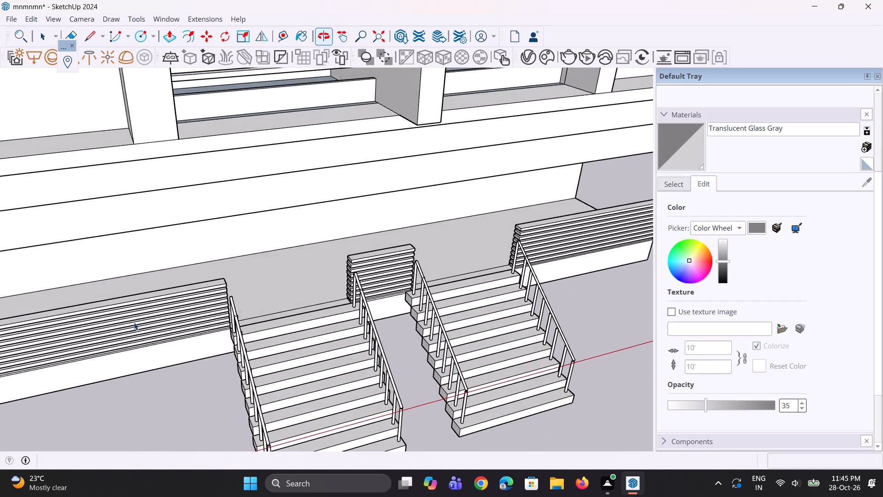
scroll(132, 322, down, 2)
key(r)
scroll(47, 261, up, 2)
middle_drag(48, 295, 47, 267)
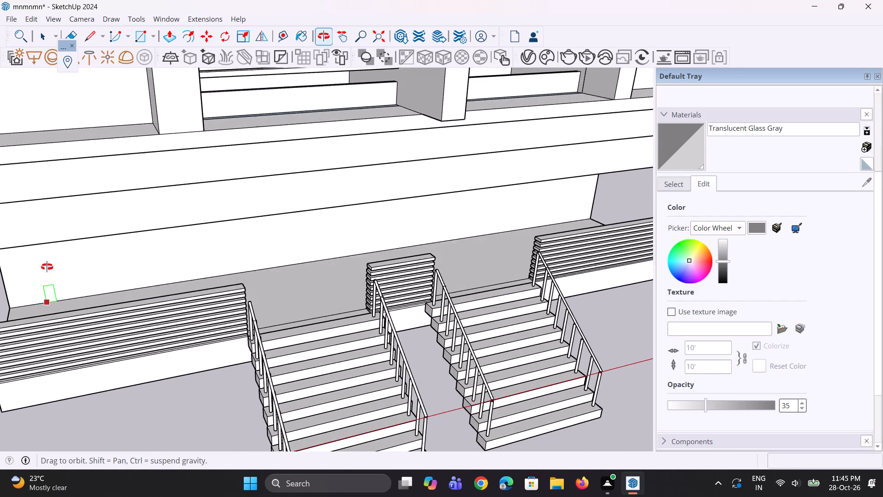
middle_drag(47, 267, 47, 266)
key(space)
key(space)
Copy the left vertical edge of the wall behind the staircases to its right end, and divide the span into evenly spaced copies with /4.
click(7, 291)
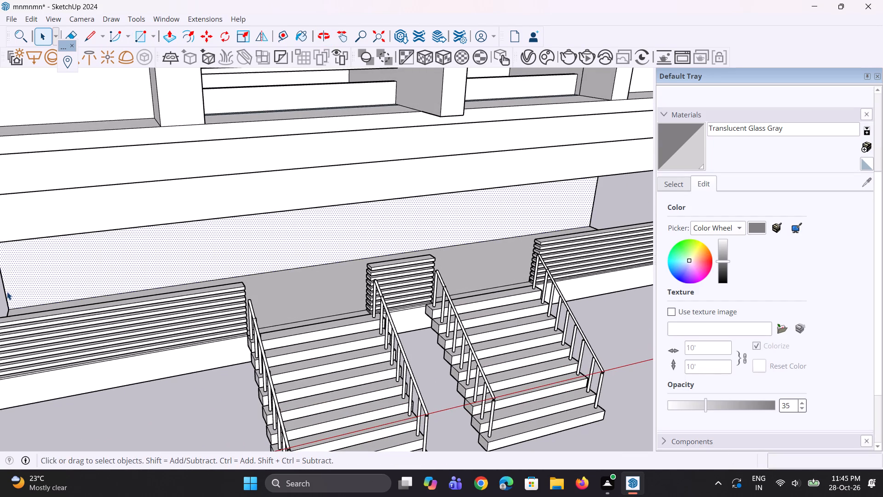
click(5, 293)
key(m)
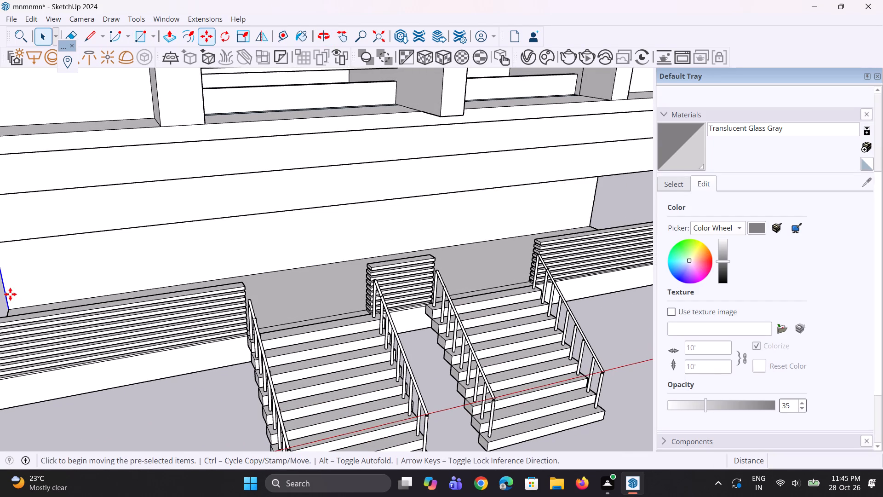
click(7, 307)
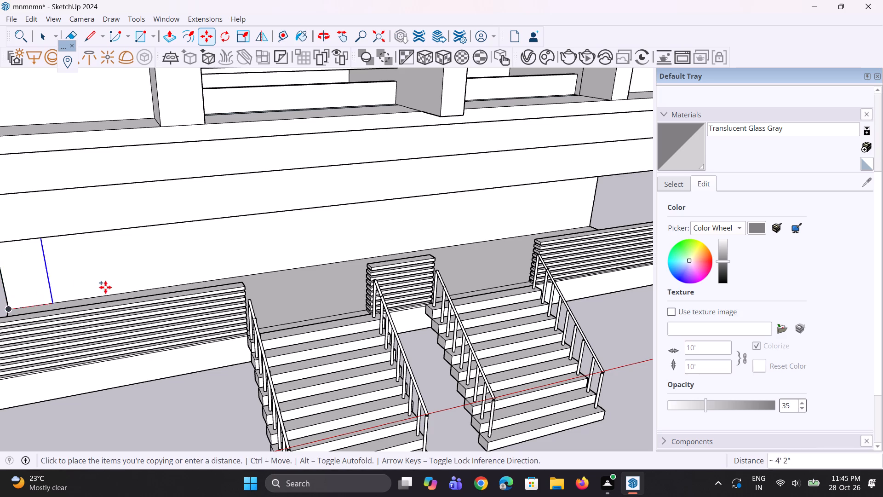
scroll(124, 281, down, 4)
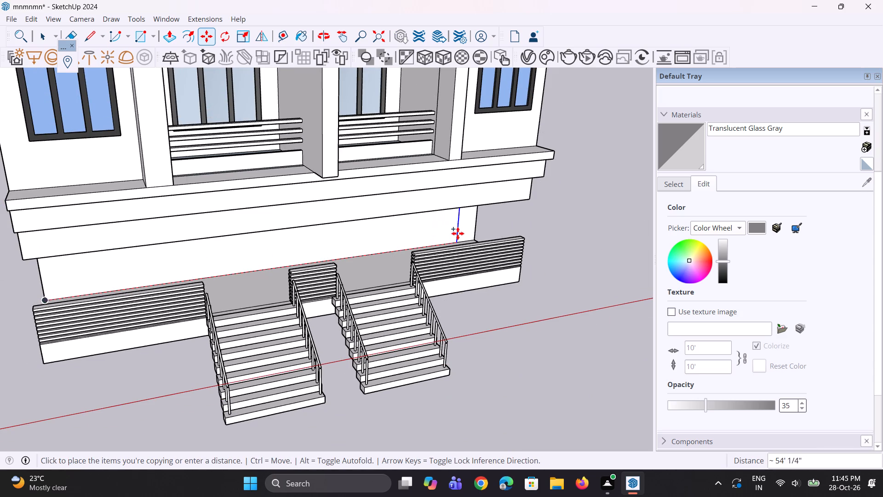
click(471, 238)
text(*/)
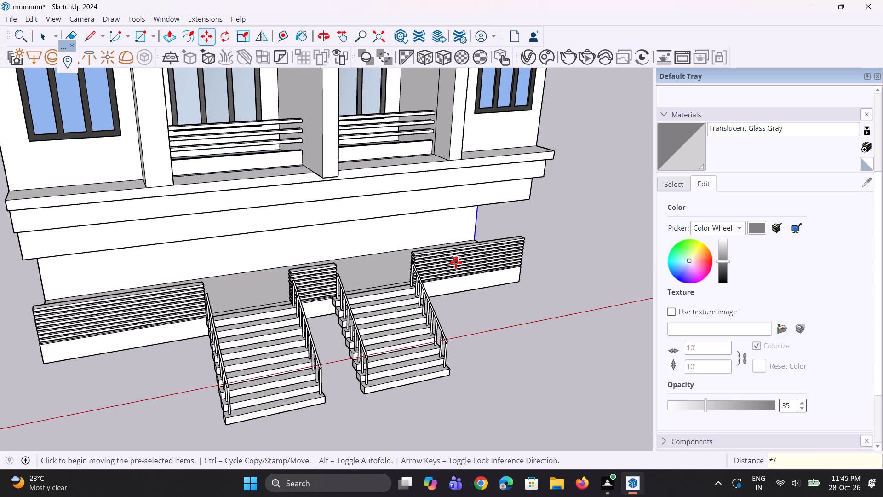
key(4)
key(BackSpace)
key(BackSpace)
key(BackSpace)
text(/4)
key(Return)
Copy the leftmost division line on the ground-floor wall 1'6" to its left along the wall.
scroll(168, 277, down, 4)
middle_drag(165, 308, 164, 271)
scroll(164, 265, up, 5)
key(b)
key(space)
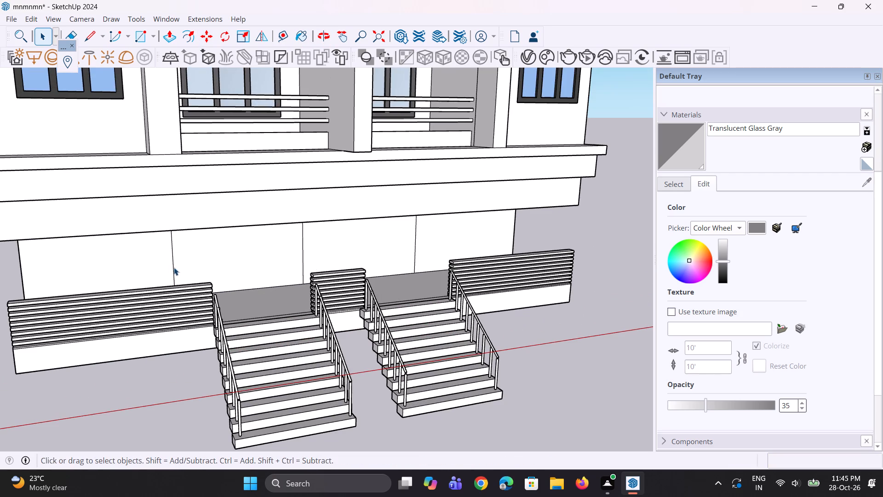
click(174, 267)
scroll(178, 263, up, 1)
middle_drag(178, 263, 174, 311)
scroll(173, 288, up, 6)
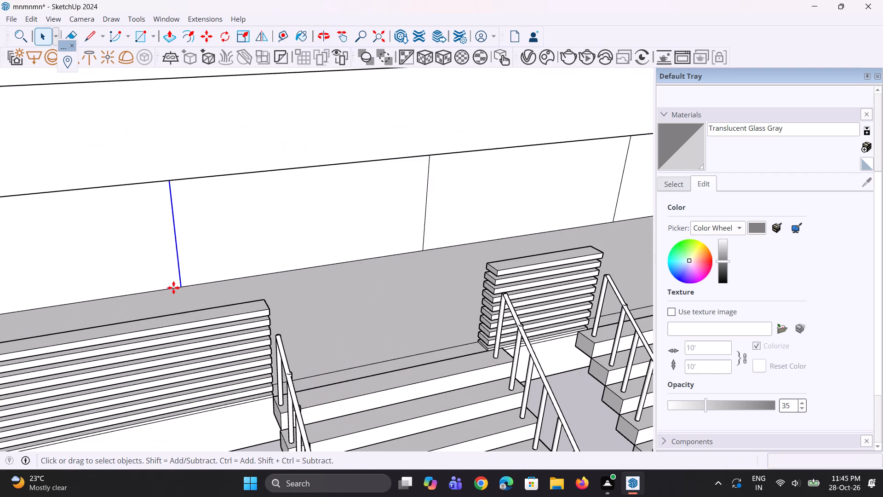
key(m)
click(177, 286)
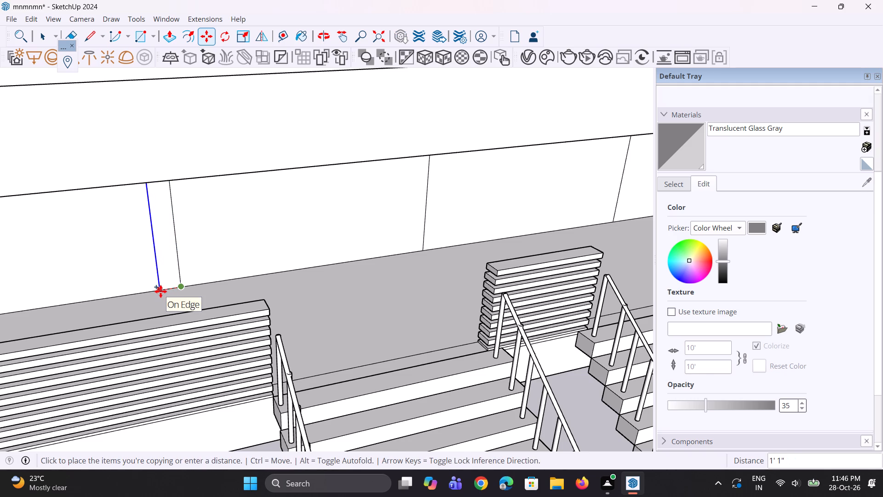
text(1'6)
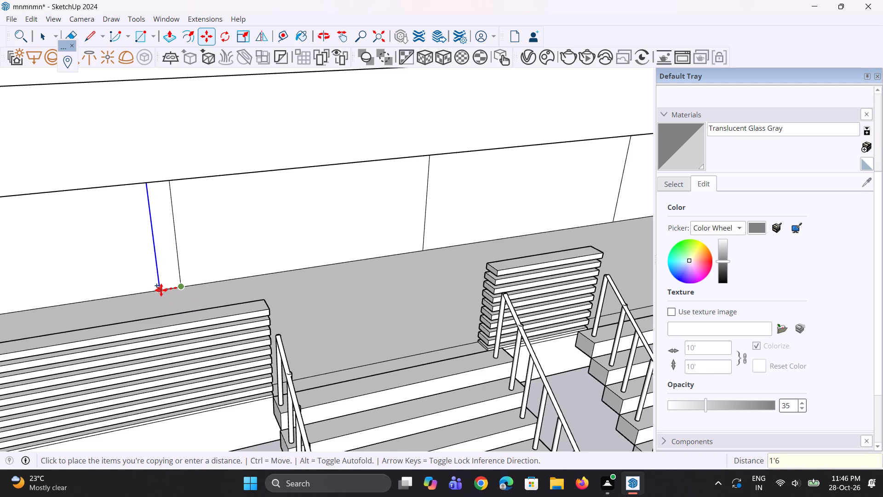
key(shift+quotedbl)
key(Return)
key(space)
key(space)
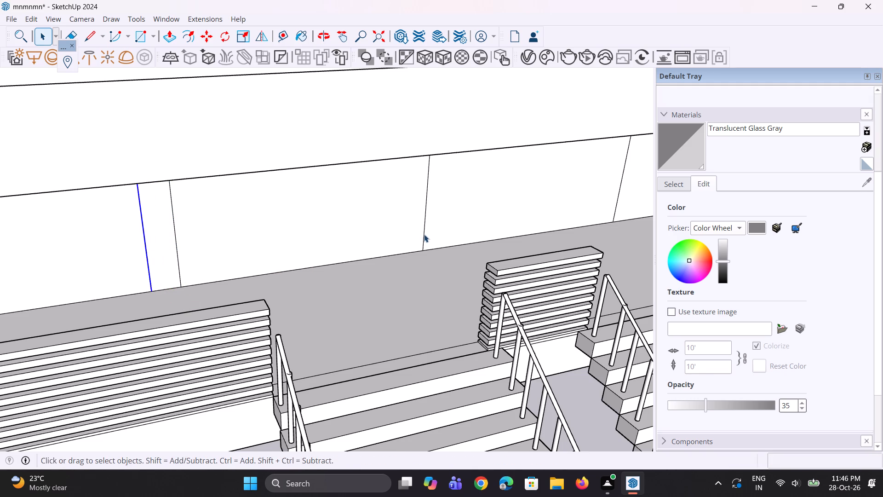
Copy the middle division line on the ground-floor wall 1' to its left along the wall.
click(424, 234)
scroll(430, 263, up, 1)
key(m)
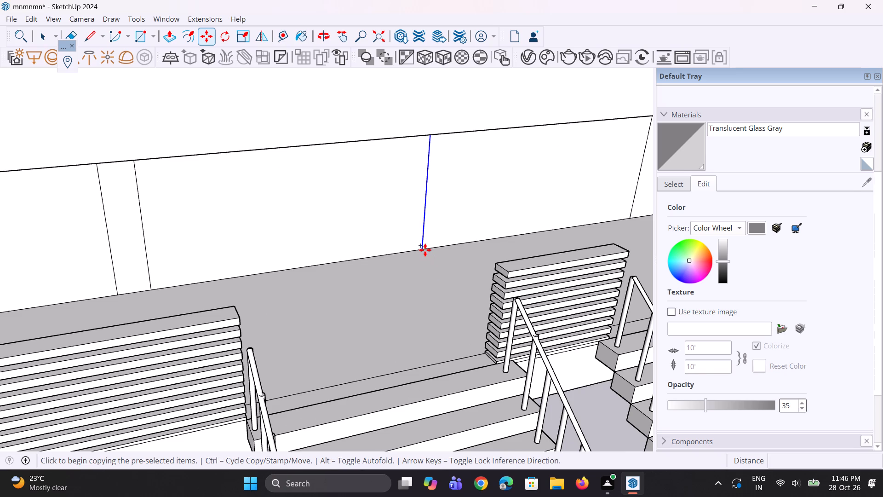
click(425, 250)
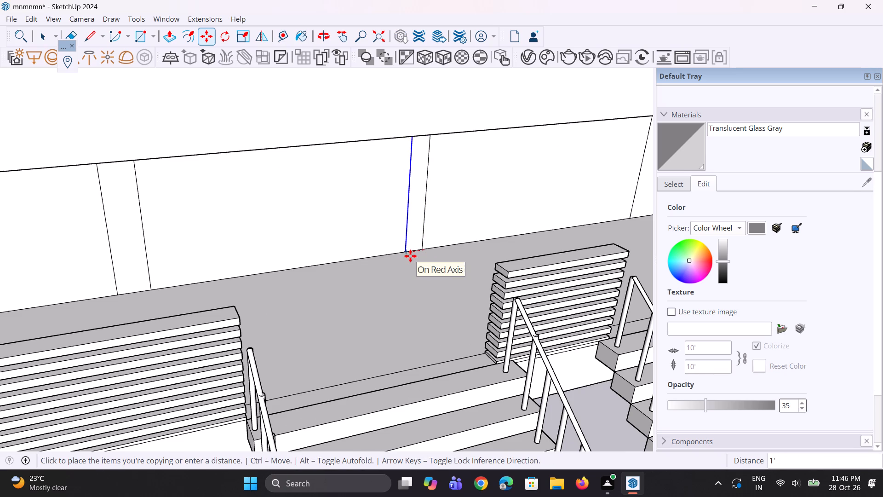
text(1')
key(shift+Return)
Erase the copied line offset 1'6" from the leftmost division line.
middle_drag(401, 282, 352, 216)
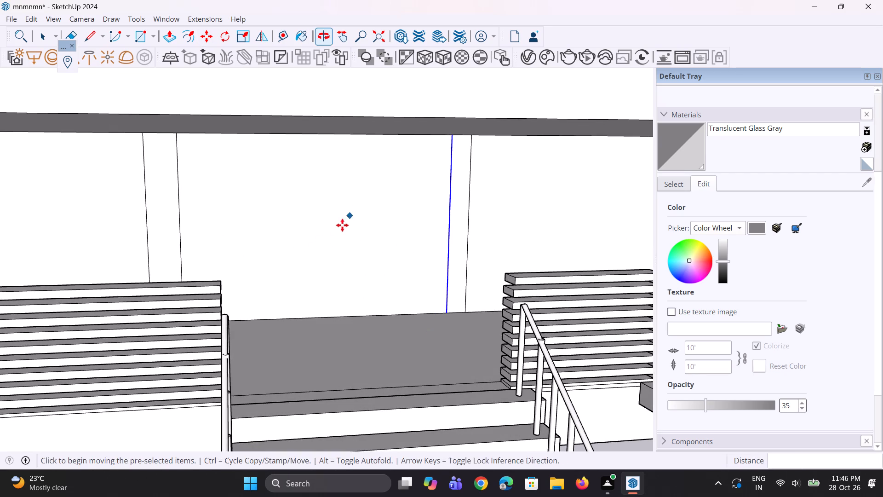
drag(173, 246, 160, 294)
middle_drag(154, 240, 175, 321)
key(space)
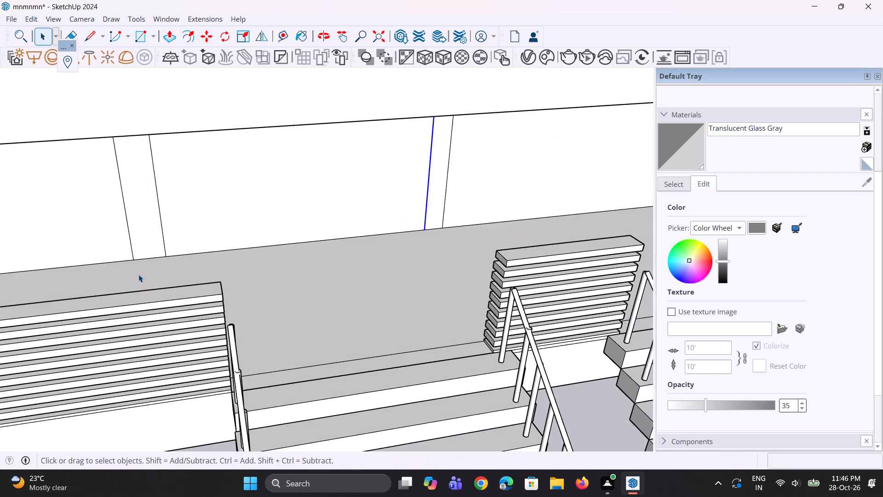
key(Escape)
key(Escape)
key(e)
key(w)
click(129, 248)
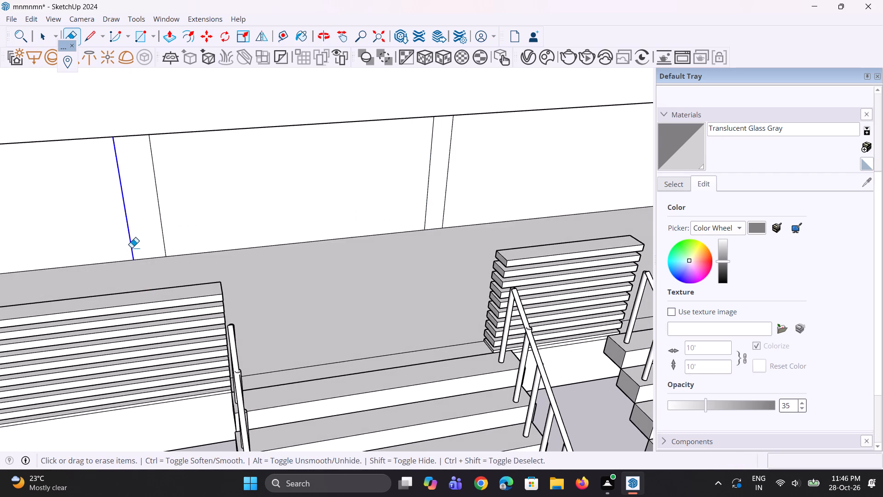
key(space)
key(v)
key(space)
Copy the leftmost division line 1' to its left, matching the strip at the middle division.
click(166, 243)
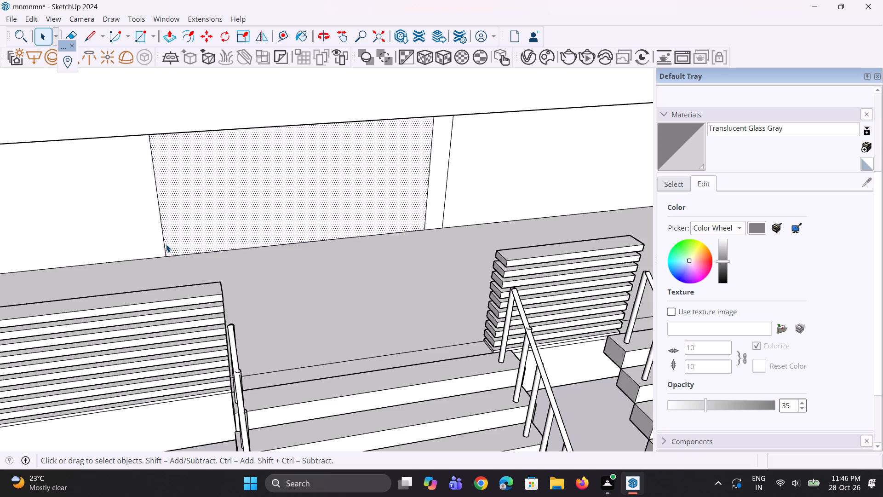
click(166, 248)
key(m)
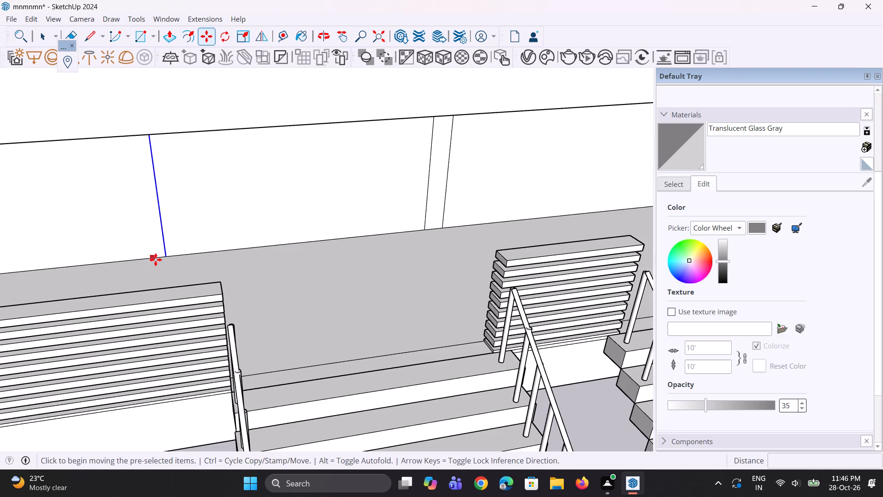
click(162, 258)
click(144, 260)
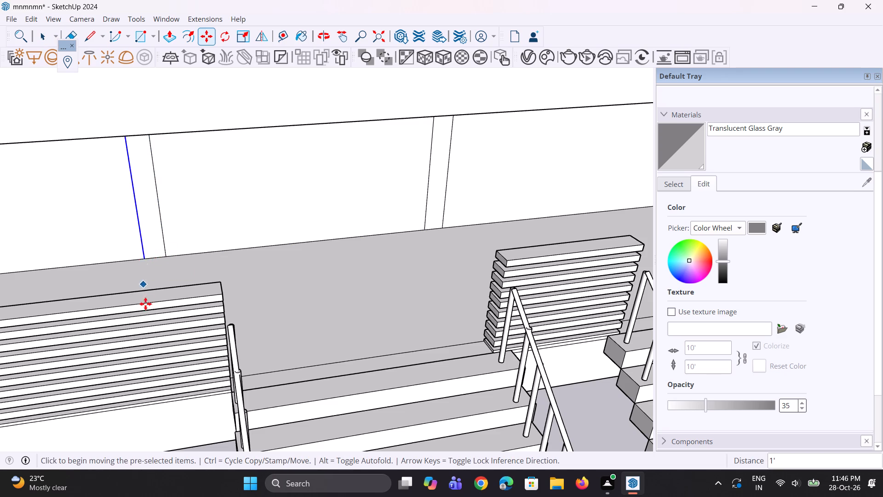
scroll(145, 308, down, 10)
middle_drag(305, 244, 293, 211)
key(space)
key(space)
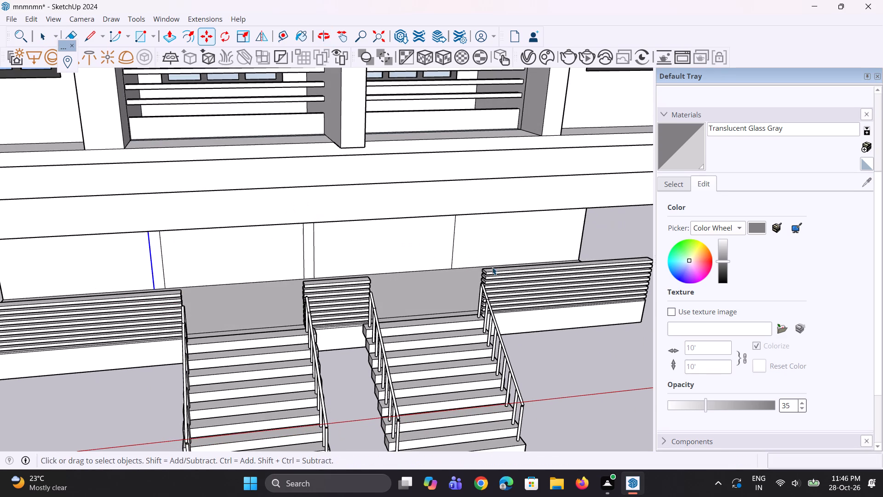
Copy the third division line, behind the right staircase, 1' to its left along the wall.
click(453, 260)
scroll(449, 266, up, 1)
click(449, 266)
key(m)
scroll(448, 269, up, 1)
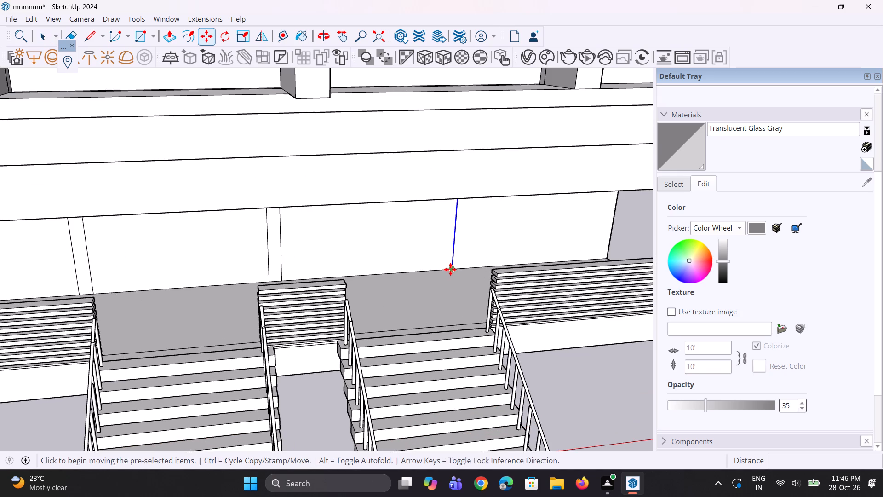
click(452, 268)
click(440, 271)
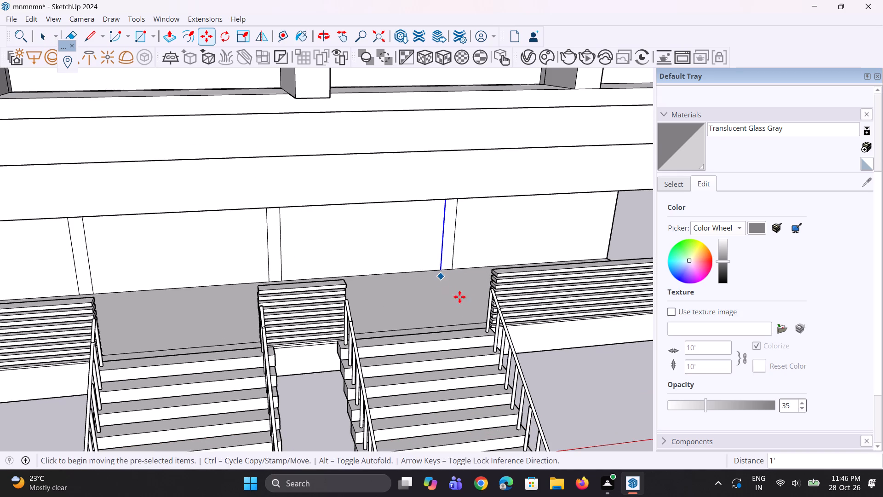
key(space)
scroll(501, 279, down, 1)
key(space)
key(space)
Copy the right-end vertical edge of the ground-floor wall a short distance inward to mark a narrow end strip.
scroll(603, 230, up, 1)
click(603, 230)
scroll(604, 249, up, 3)
key(m)
scroll(605, 248, up, 2)
click(599, 267)
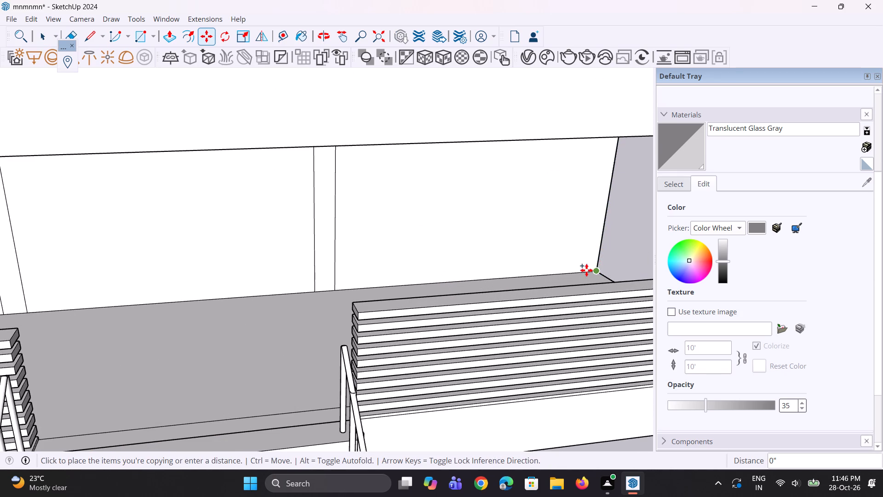
click(585, 270)
scroll(586, 272, down, 11)
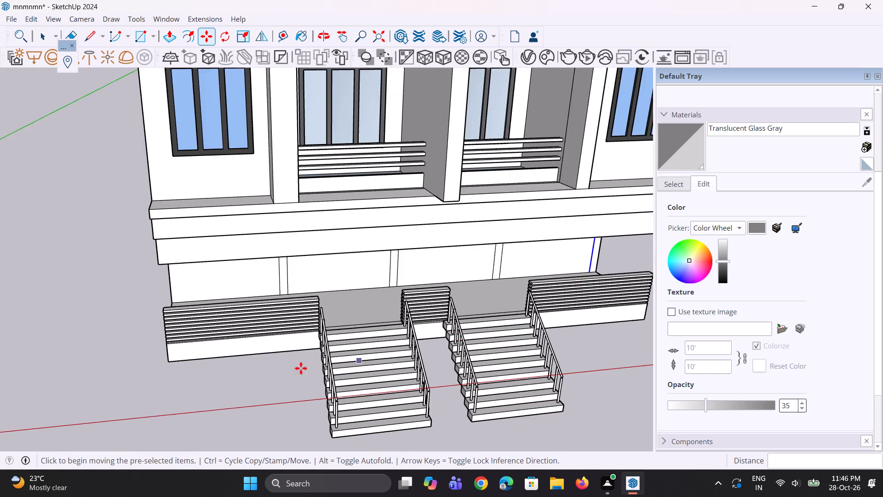
middle_drag(301, 368, 339, 337)
key(space)
key(space)
Copy the left-end vertical edge of the ground-floor wall a short distance inward to mark a matching end strip.
scroll(148, 317, up, 4)
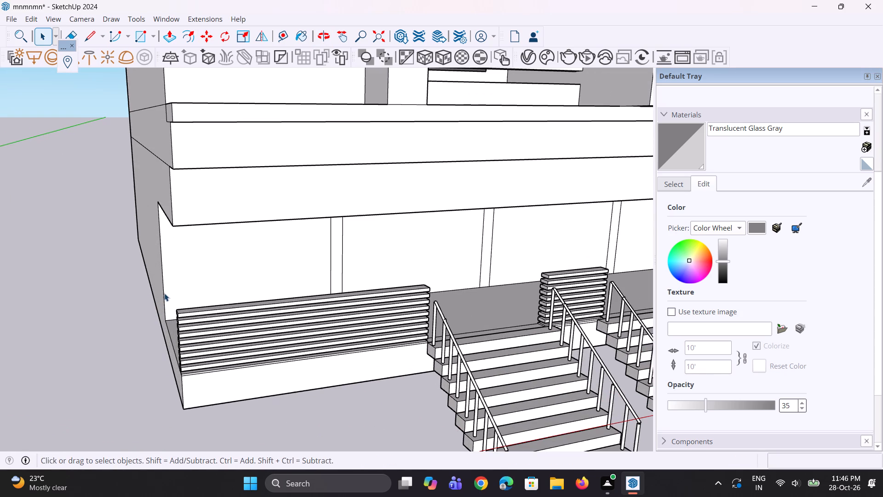
click(165, 293)
scroll(163, 308, up, 5)
key(m)
scroll(156, 315, up, 3)
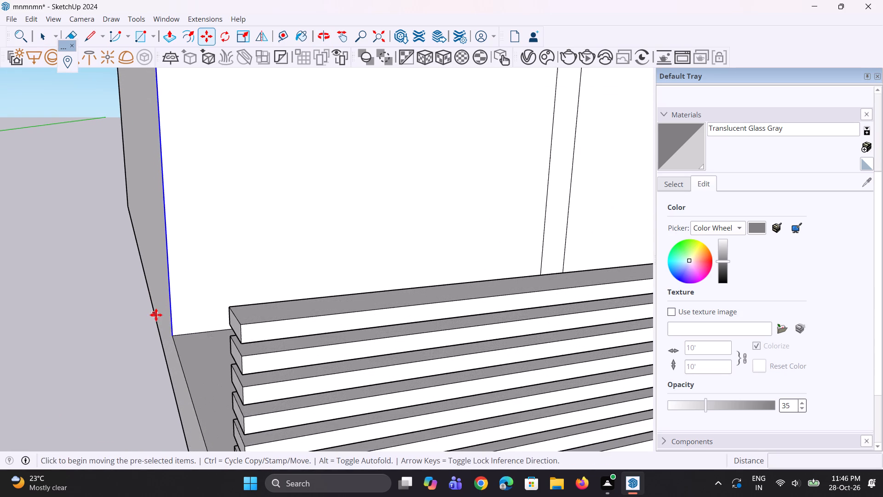
click(172, 335)
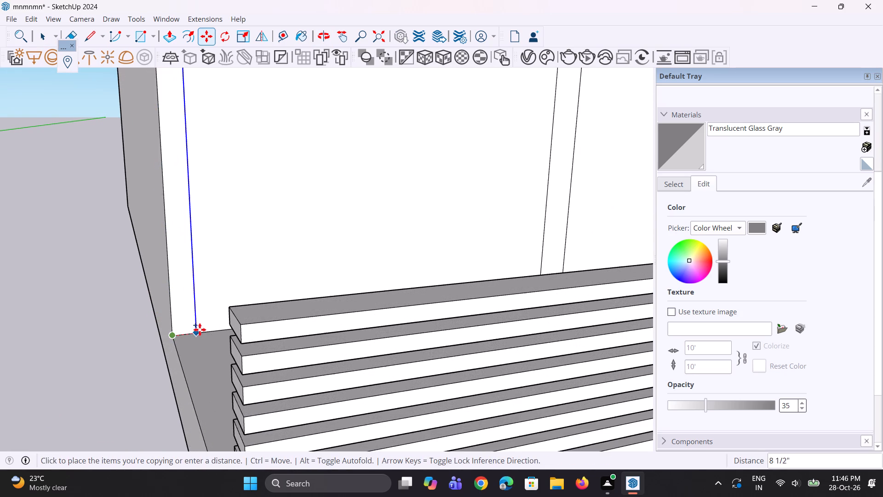
click(209, 329)
key(space)
key(space)
Recess the leftmost wall bay about 2'1" with Push/Pull and repeat the same depth on the other three wide bays.
scroll(128, 384, down, 5)
click(74, 384)
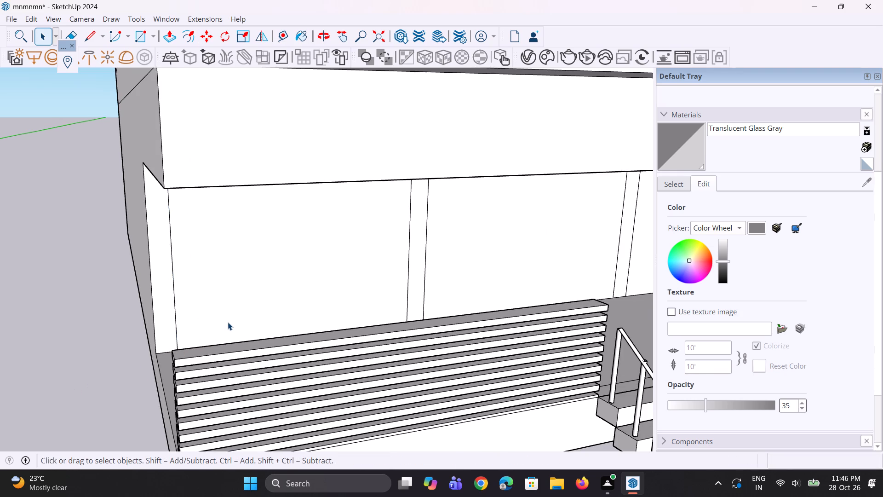
scroll(228, 319, up, 2)
key(p)
click(229, 305)
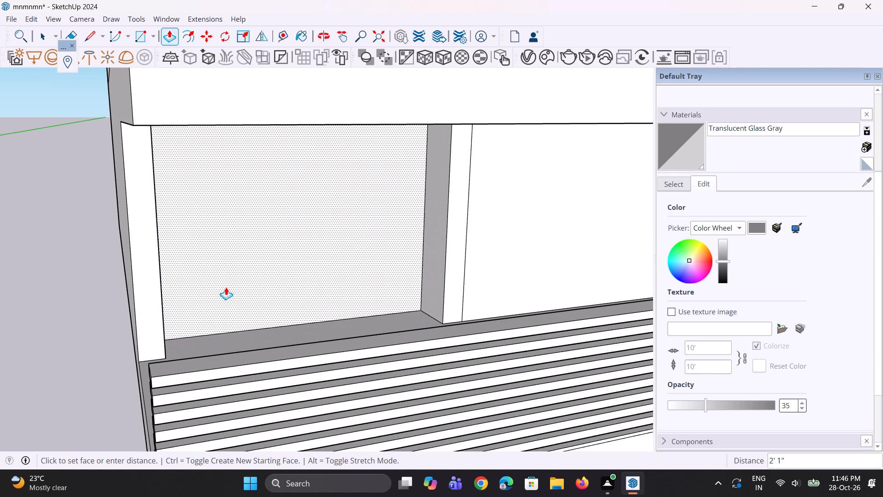
click(226, 287)
double_click(501, 242)
scroll(230, 327, down, 6)
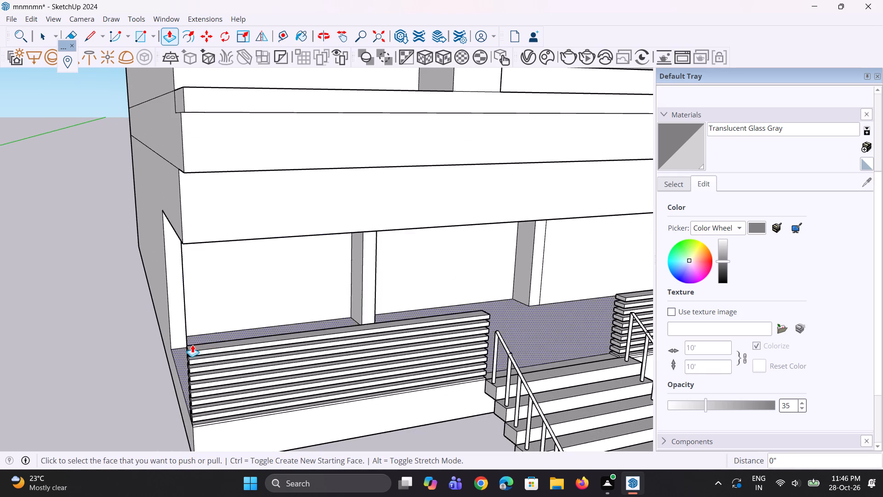
scroll(192, 345, down, 3)
double_click(500, 253)
double_click(586, 263)
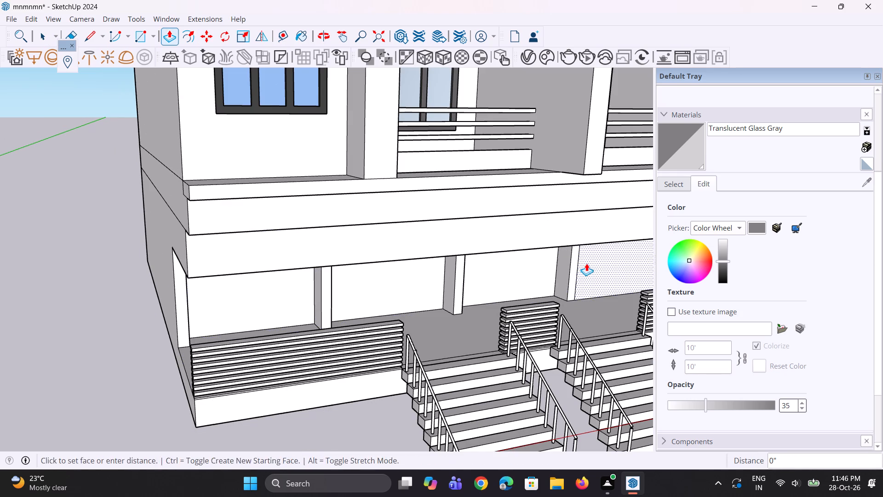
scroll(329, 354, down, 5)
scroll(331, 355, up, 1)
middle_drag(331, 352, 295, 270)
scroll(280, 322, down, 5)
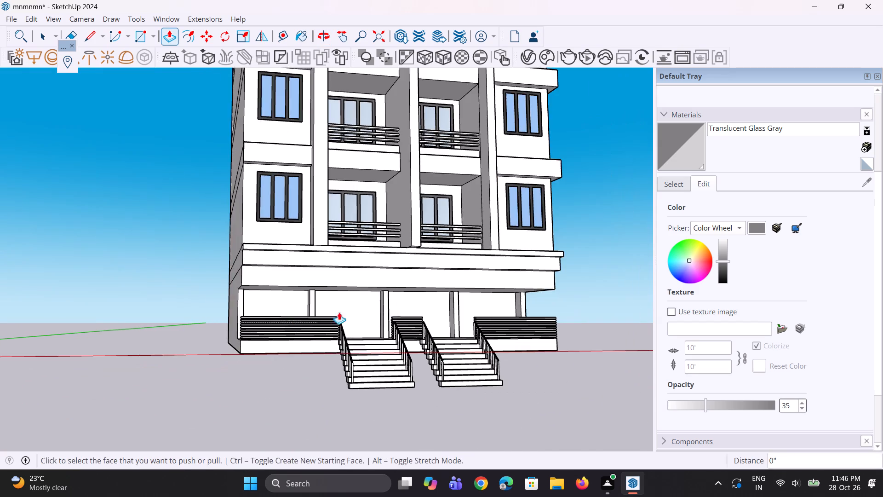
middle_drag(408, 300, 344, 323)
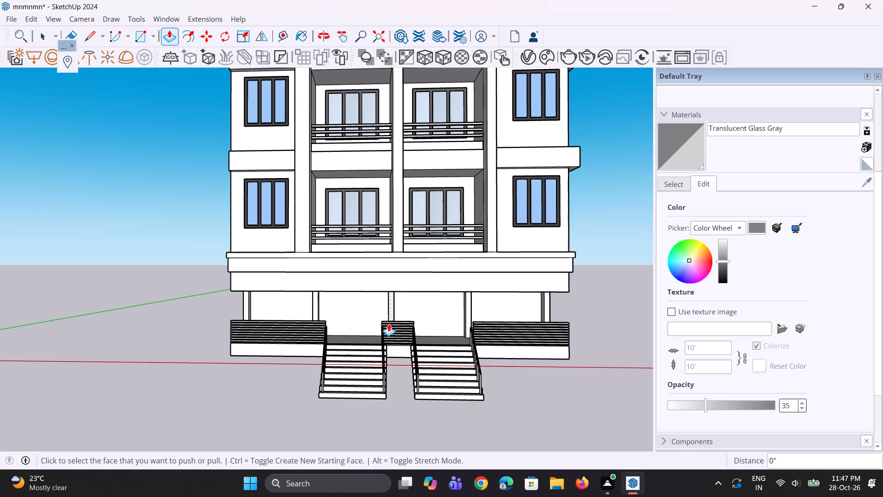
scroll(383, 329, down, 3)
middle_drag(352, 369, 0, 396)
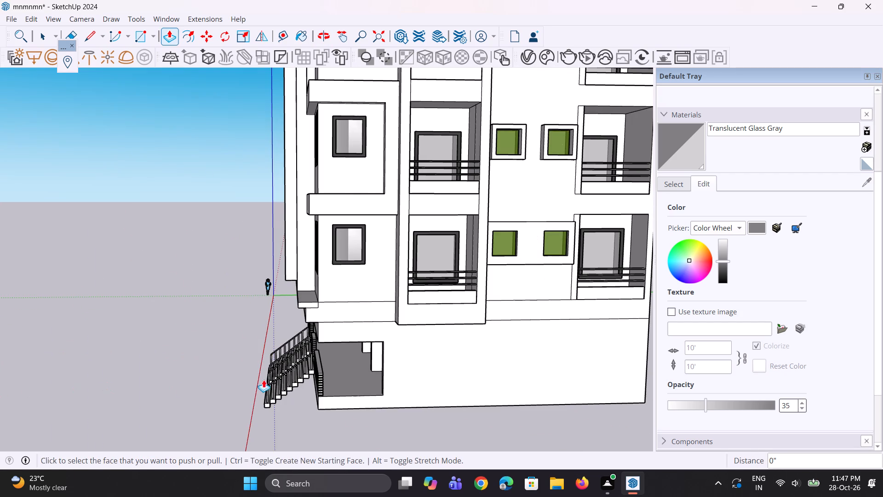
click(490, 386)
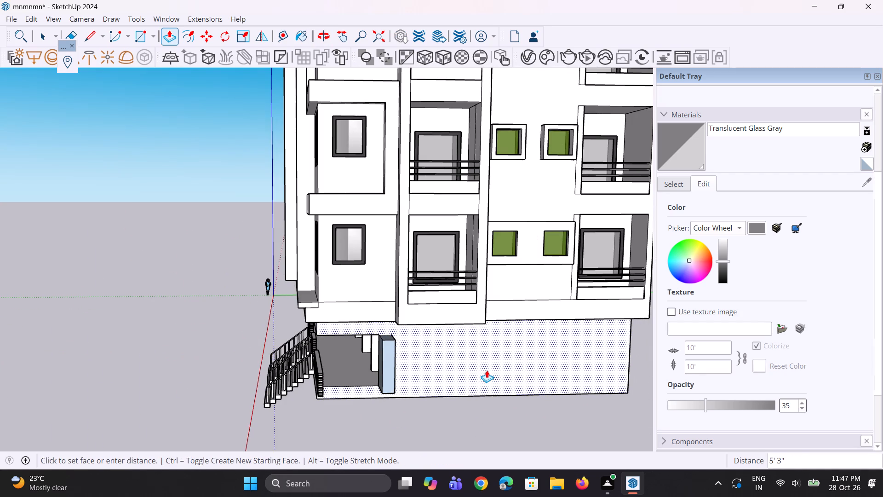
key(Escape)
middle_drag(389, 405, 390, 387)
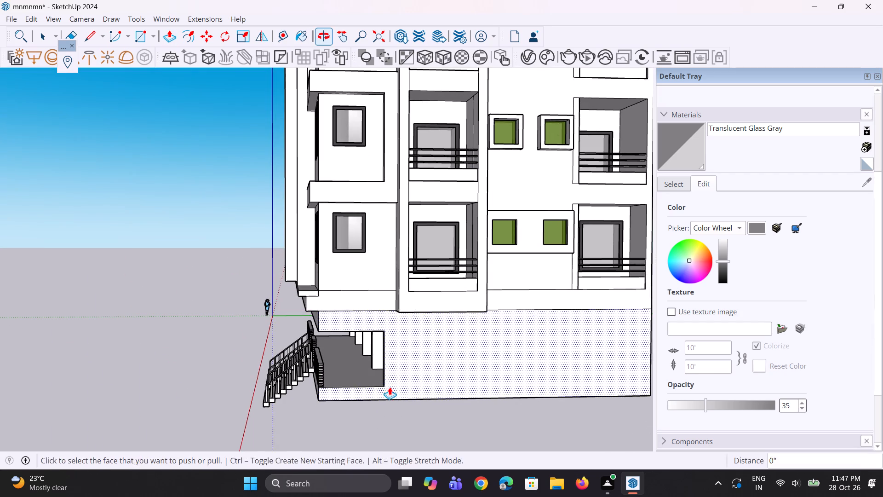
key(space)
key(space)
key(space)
Copy the rear vertical edge of the ground-floor side wall about 28'1 3/4" toward the front, aligned with the projecting balcony bay's edge above.
scroll(383, 401, down, 4)
middle_drag(415, 388, 401, 386)
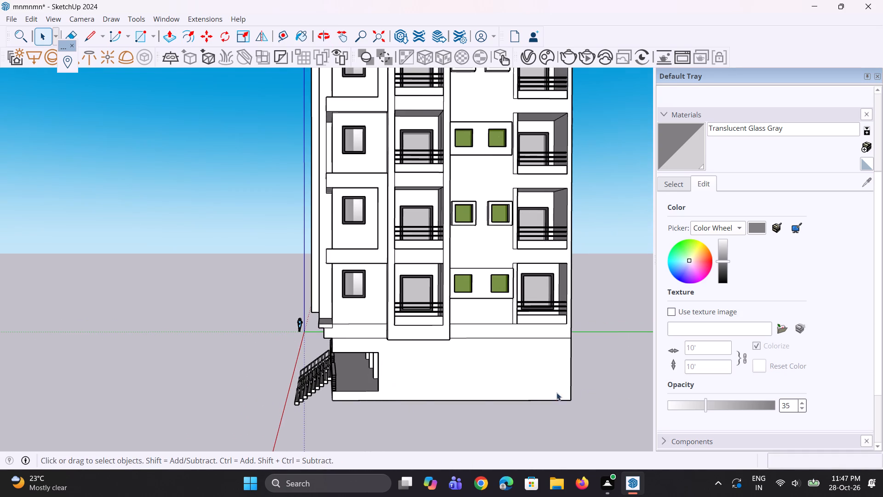
click(570, 382)
scroll(568, 386, up, 2)
key(m)
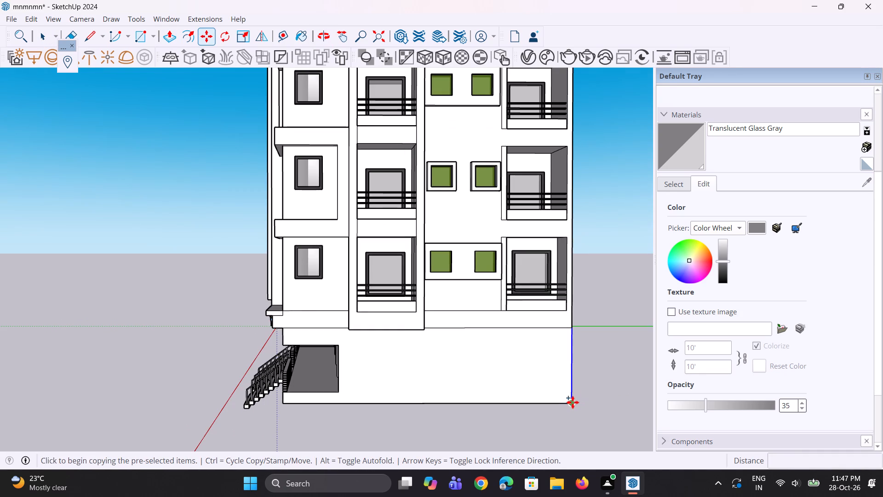
click(573, 402)
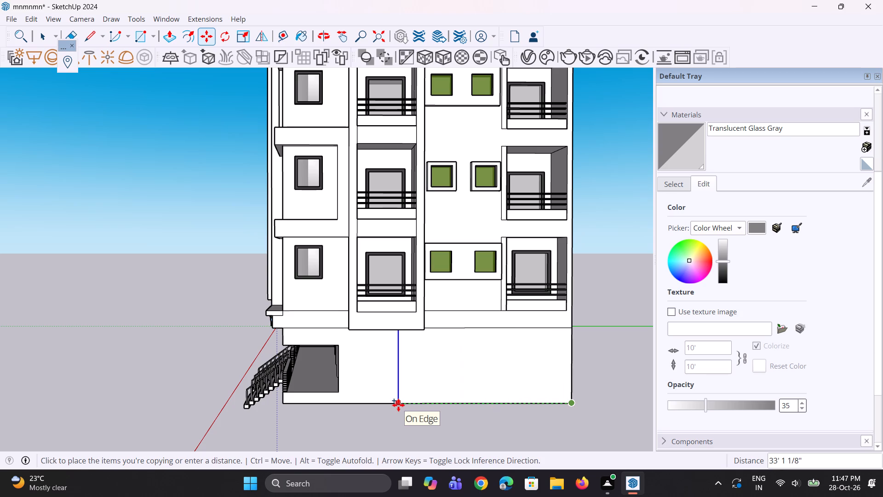
click(424, 400)
middle_drag(425, 407, 379, 341)
click(380, 343)
key(space)
key(space)
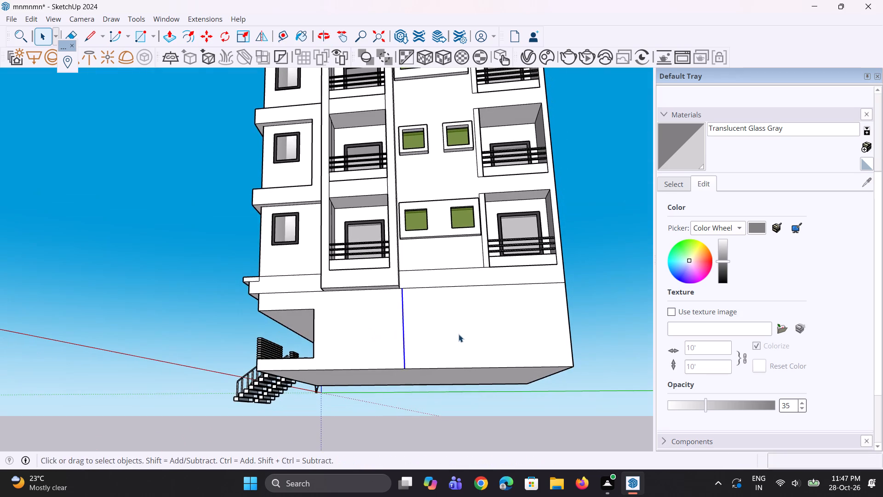
Recess the rear section of the ground-floor side wall deep beneath the upper floors, with a final Push/Pull of about 17'6 1/4".
middle_drag(459, 334, 438, 438)
key(p)
click(452, 408)
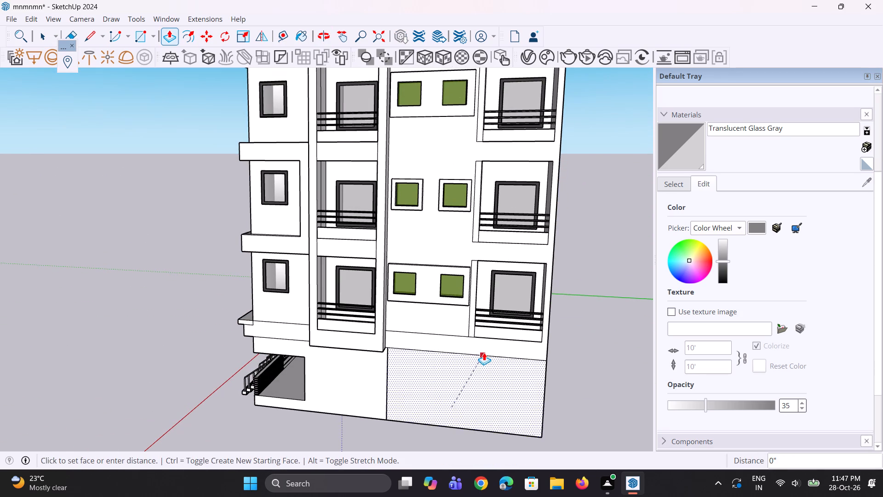
click(484, 353)
scroll(522, 439, up, 1)
middle_drag(522, 439, 360, 367)
click(460, 333)
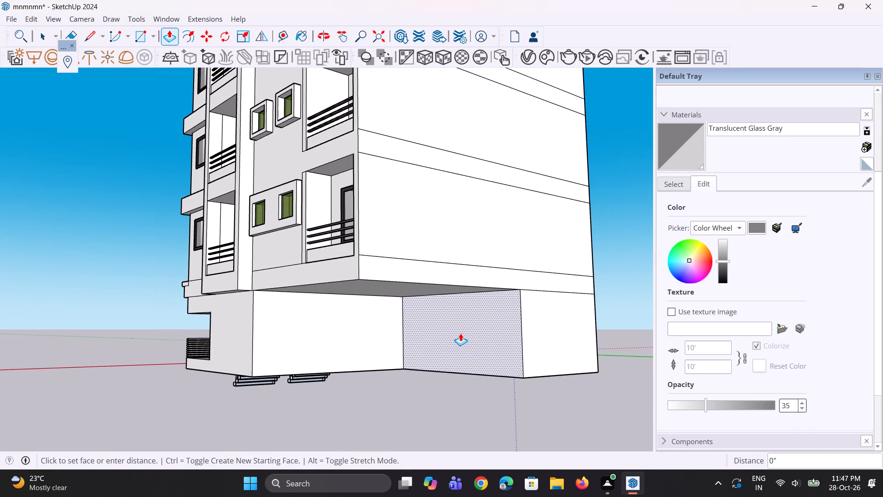
key(space)
key(space)
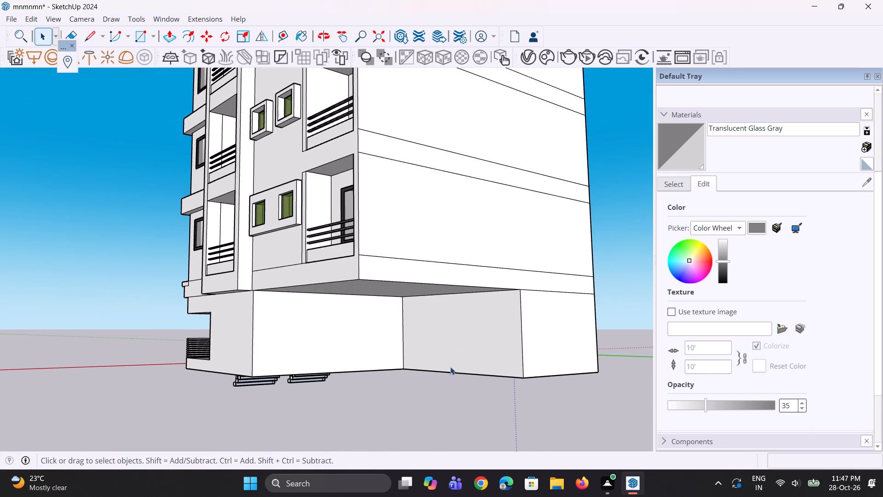
middle_drag(457, 374, 464, 360)
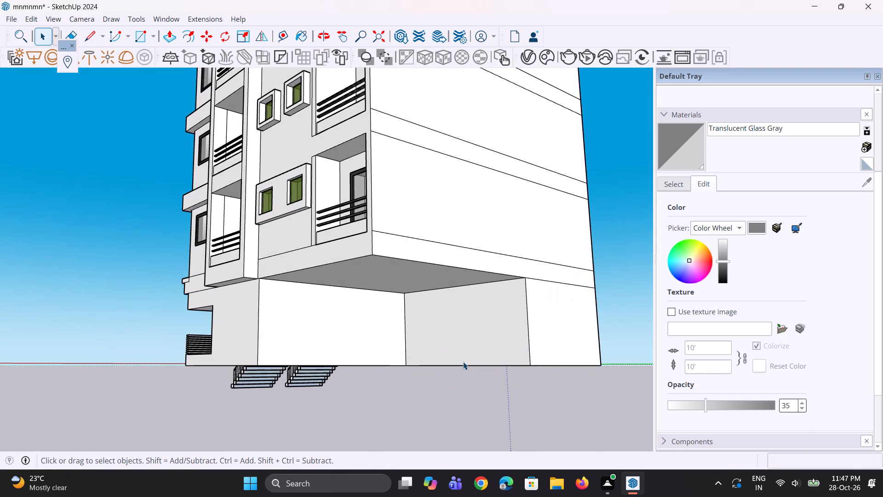
key(p)
click(475, 353)
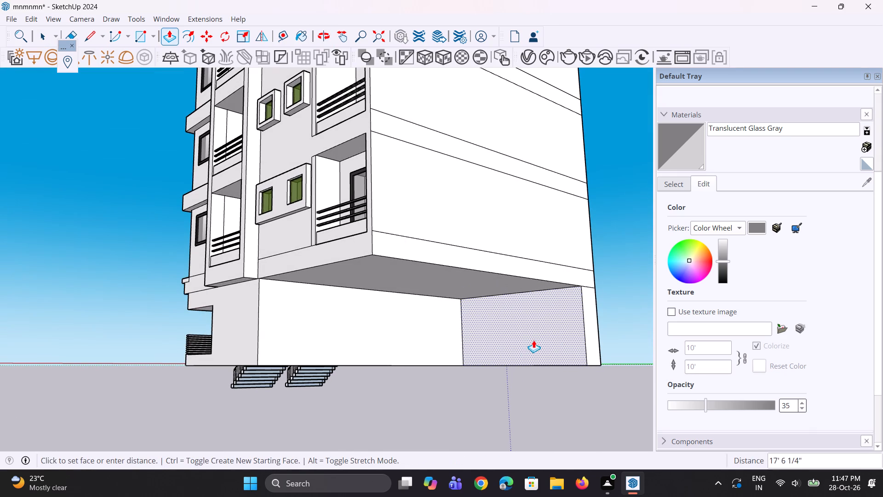
click(537, 342)
Extend the ground floor's underside downward about 4'11 1/4" to the level of the staircases' feet.
middle_drag(426, 380, 469, 321)
click(388, 376)
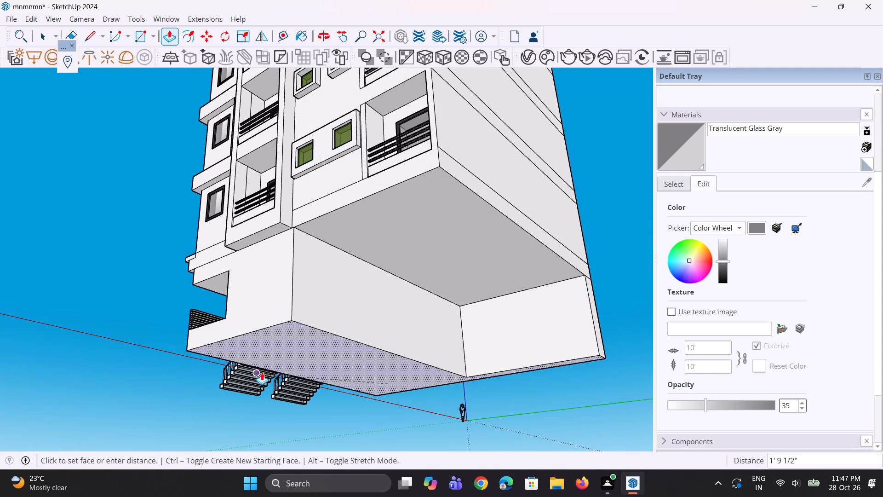
middle_drag(262, 372, 442, 373)
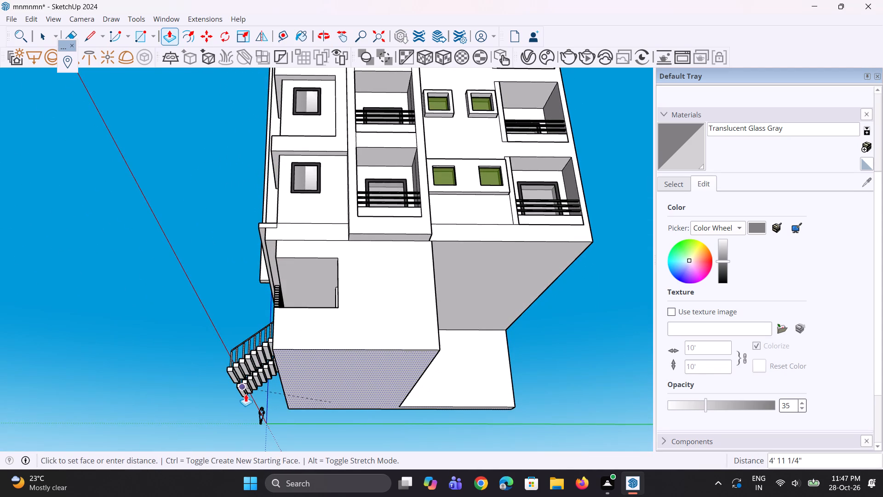
click(240, 392)
middle_drag(245, 391, 414, 366)
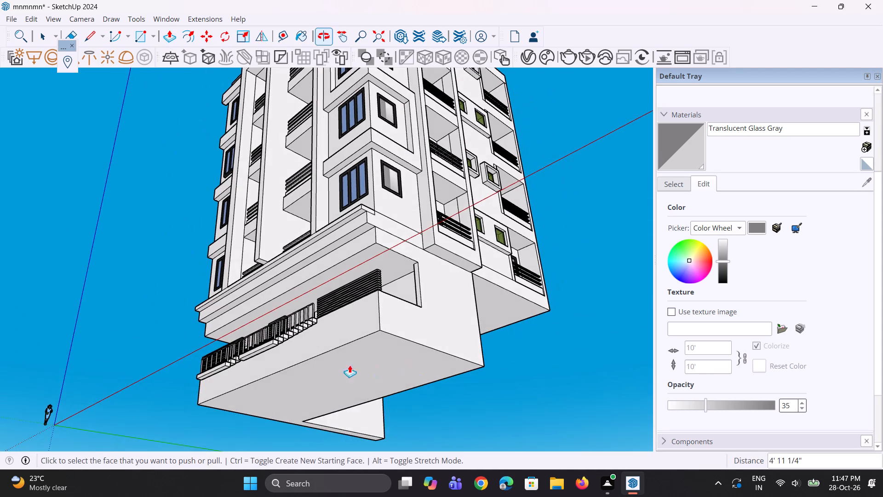
click(263, 365)
key(Escape)
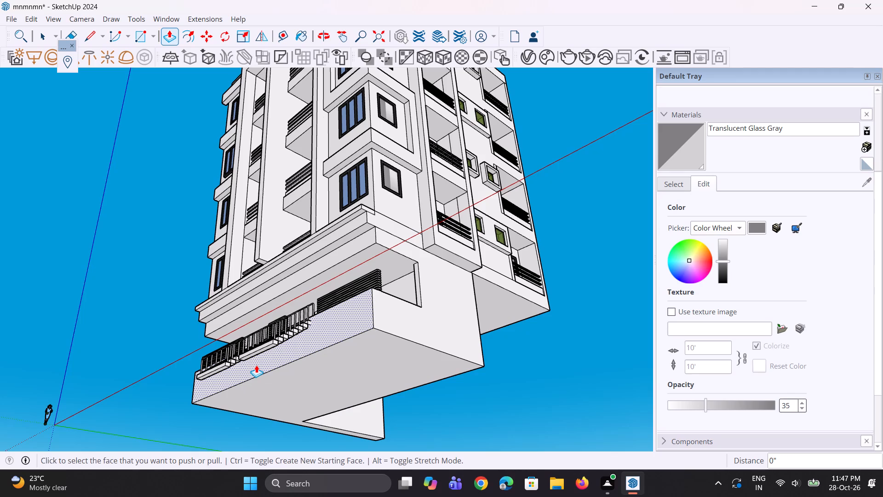
click(284, 378)
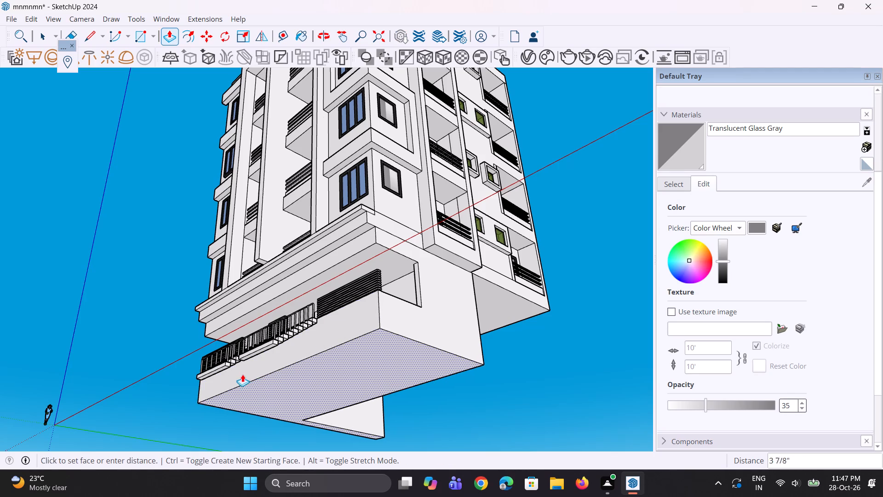
click(218, 372)
Push/Pull the building's underside down about 1'9 11/16" as a new face to form a plinth slab.
click(260, 390)
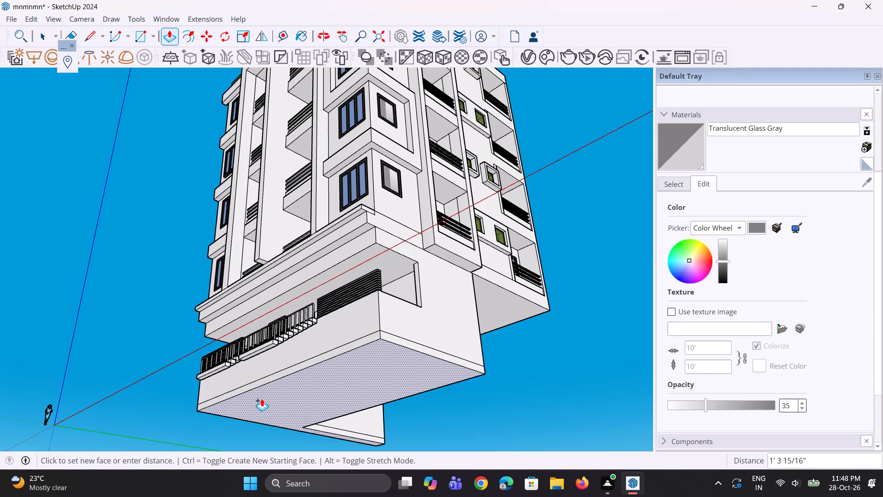
click(262, 399)
Pull the plinth's front face outward about 9'5 5/8" beneath the entrance staircases.
middle_drag(232, 367, 274, 457)
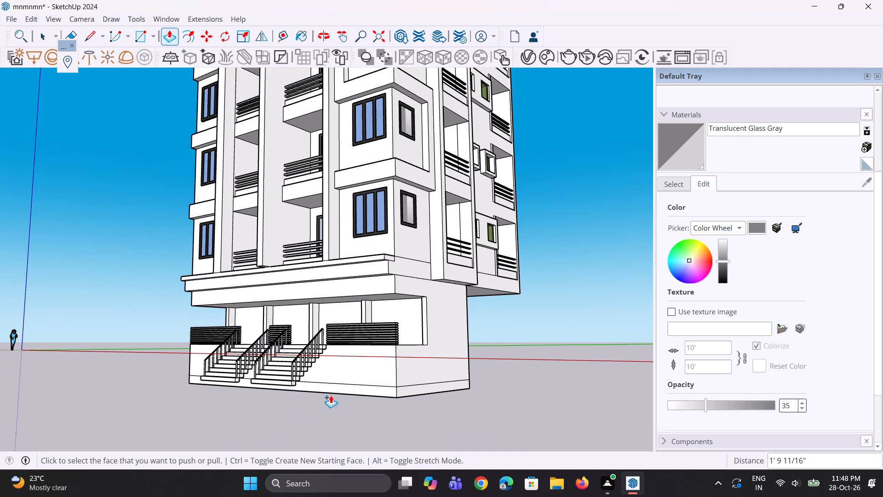
click(336, 393)
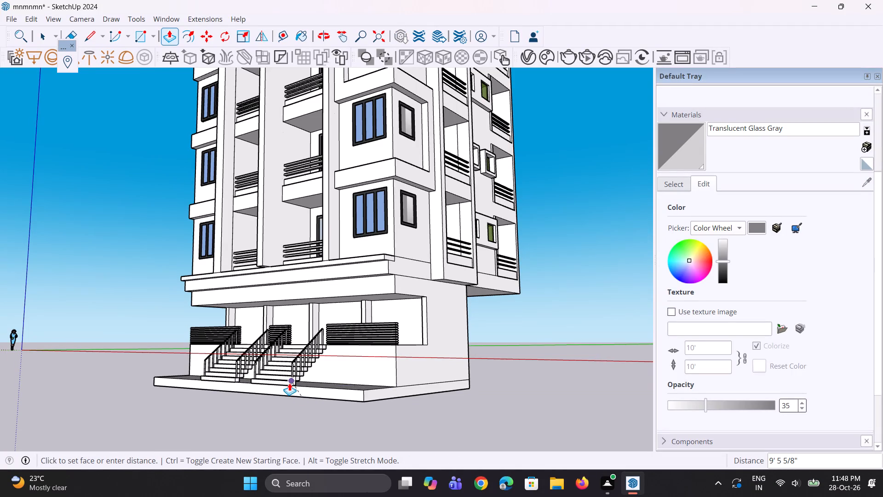
click(289, 383)
Pull the plinth face inside the recessed side area outward 28'1 3/4" to form a floor beneath the overhanging upper storeys.
middle_drag(289, 392, 290, 439)
scroll(323, 388, down, 5)
middle_drag(316, 389, 109, 367)
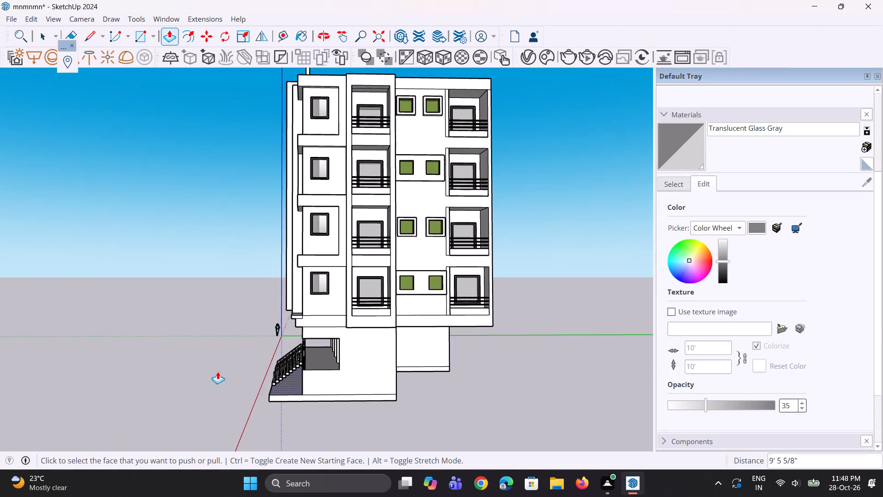
scroll(489, 422, up, 3)
middle_drag(361, 383, 252, 416)
scroll(256, 374, up, 1)
middle_drag(374, 408, 372, 402)
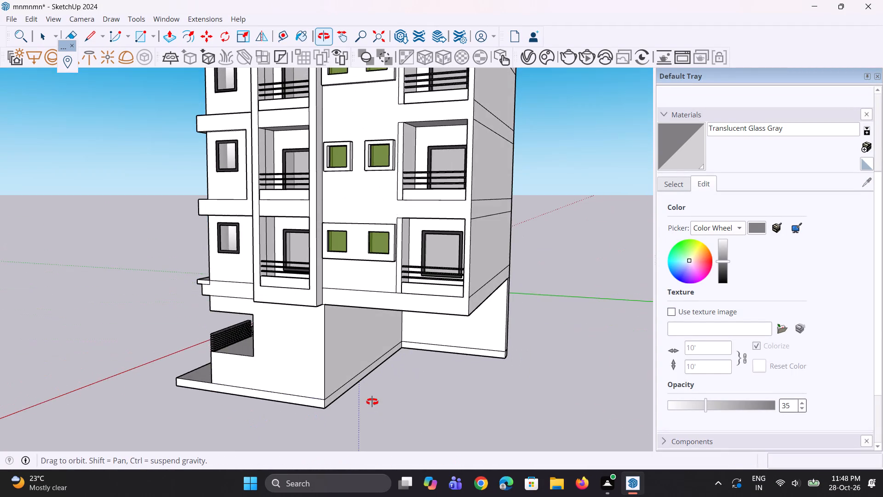
middle_drag(372, 402, 321, 376)
click(343, 377)
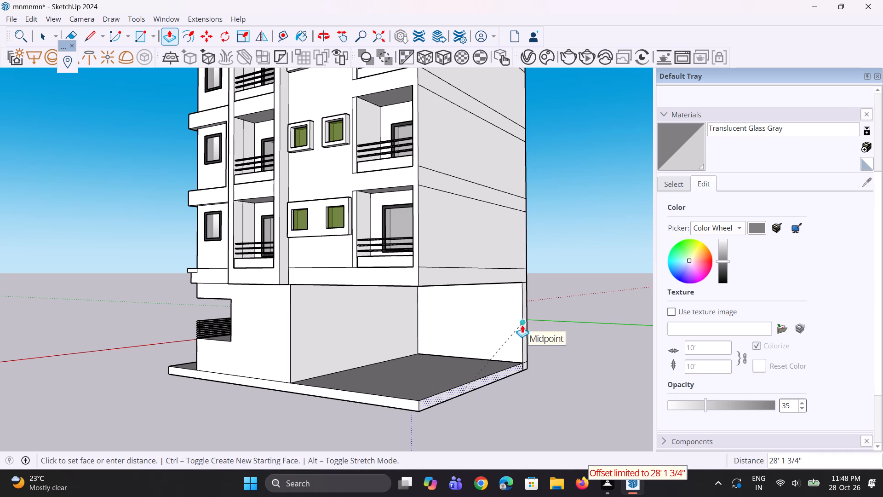
drag(522, 325, 516, 345)
middle_drag(438, 426, 462, 437)
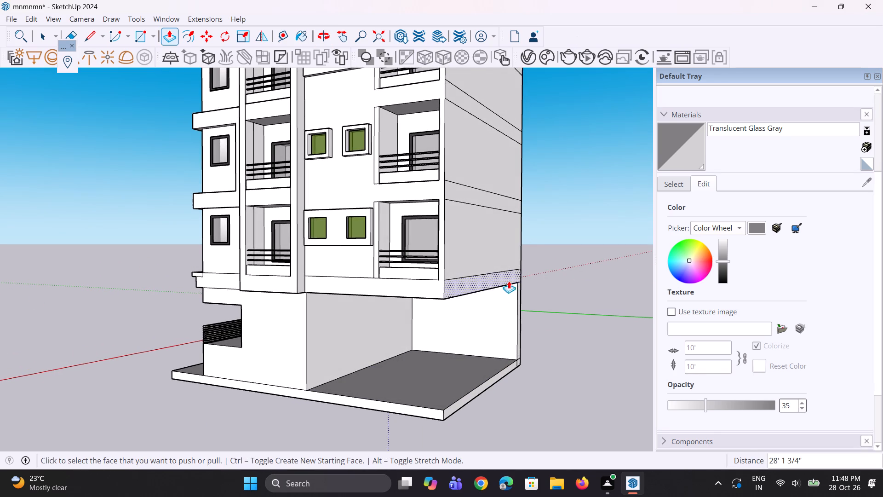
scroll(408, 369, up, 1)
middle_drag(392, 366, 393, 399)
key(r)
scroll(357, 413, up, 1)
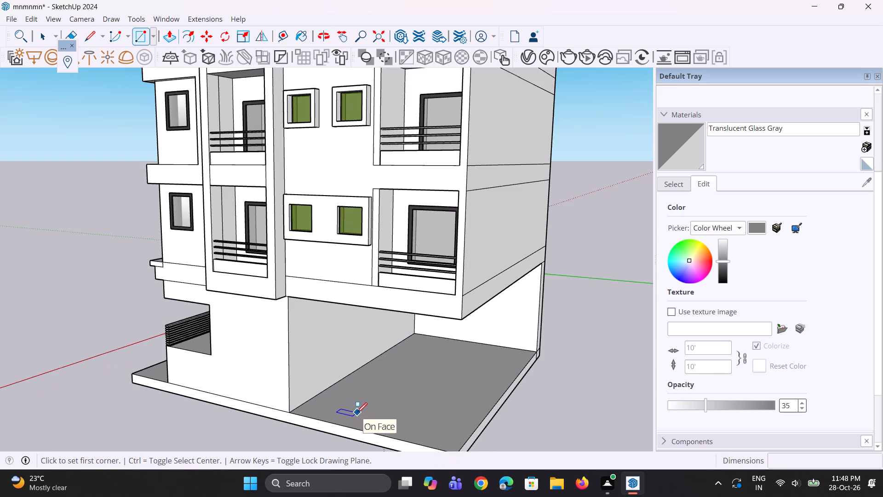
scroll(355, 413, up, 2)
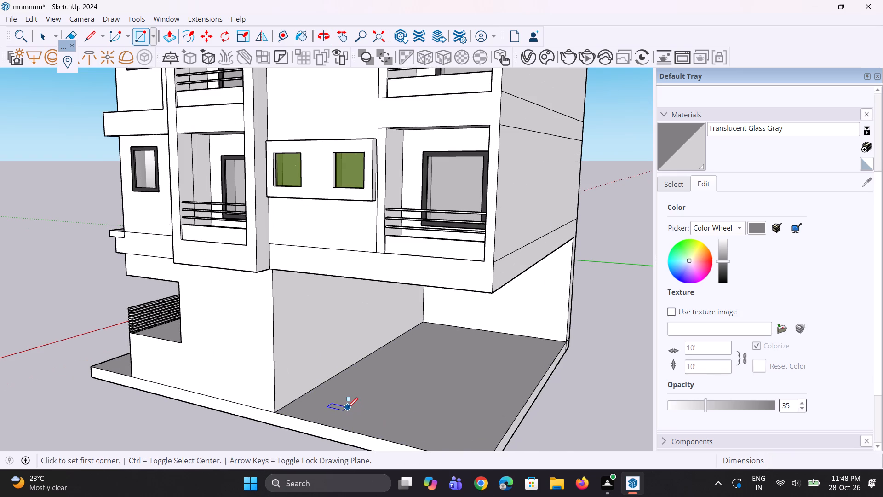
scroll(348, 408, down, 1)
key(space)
Copy the recessed floor's outer edge along the side facade inward by 9" to mark a wall strip.
click(299, 418)
scroll(291, 415, up, 1)
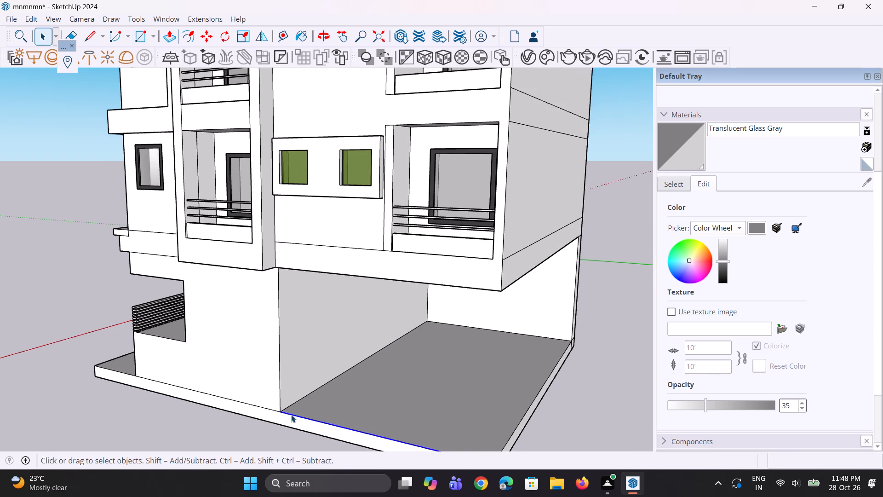
key(m)
scroll(280, 410, up, 1)
click(284, 411)
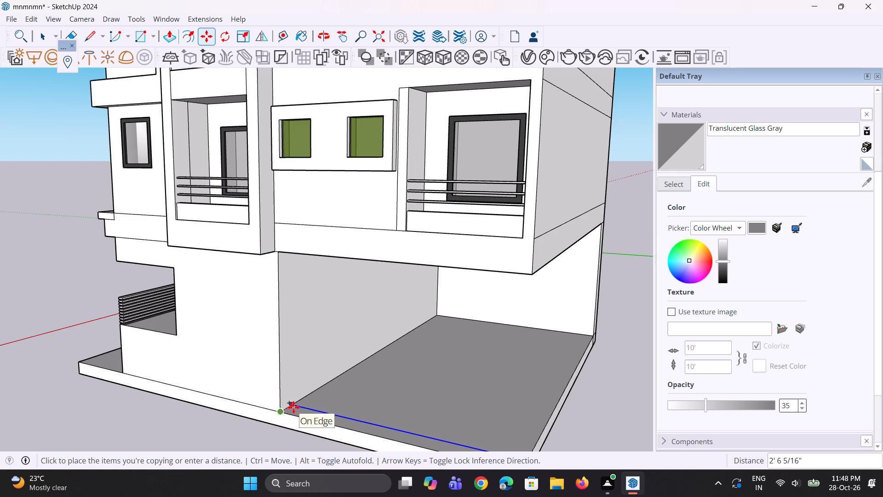
key(9)
key(shift+quotedbl)
key(Return)
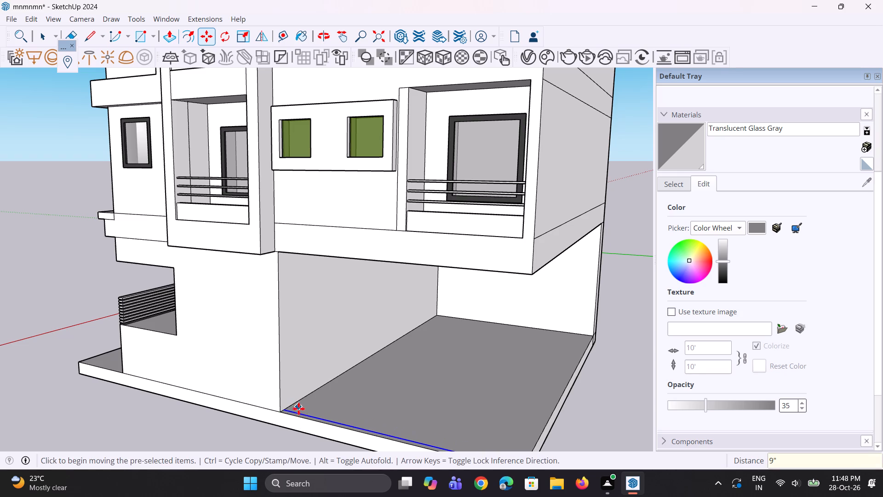
Pull the 9" strip up about 6'3 3/4" to form a low wall along the open side area.
scroll(288, 423, up, 5)
middle_drag(287, 418, 302, 439)
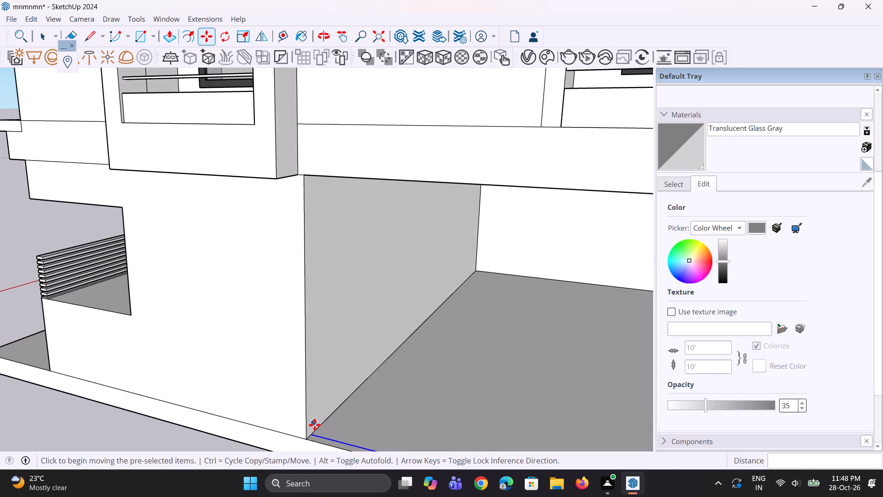
key(p)
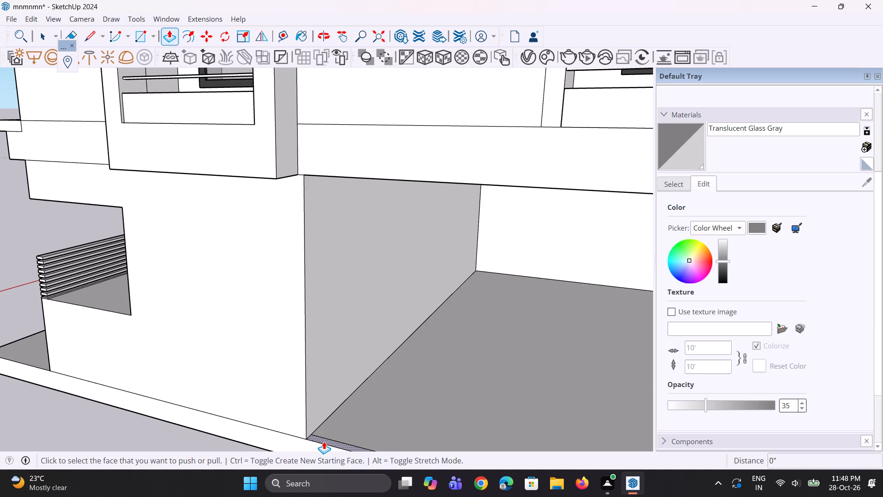
click(324, 441)
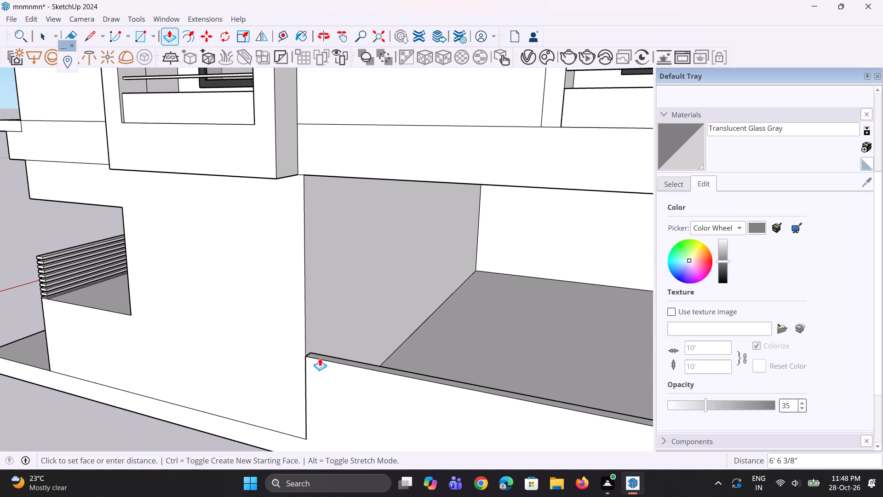
scroll(311, 361, down, 4)
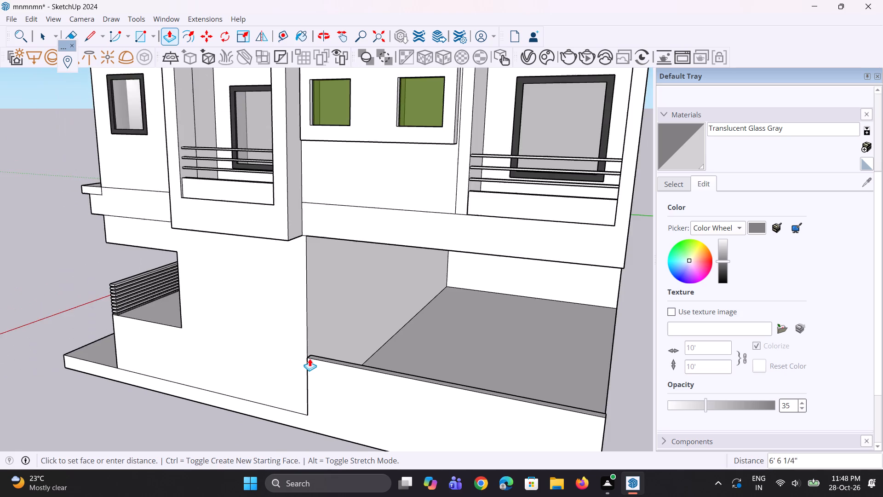
scroll(309, 357, down, 3)
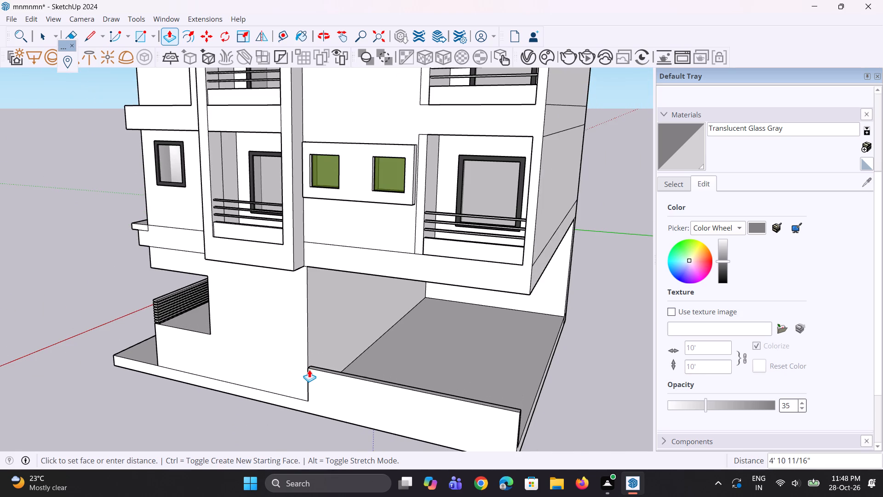
click(307, 360)
Raise the floor of the open side area with Push/Pull until it is level with the low wall's top.
middle_drag(362, 373, 216, 375)
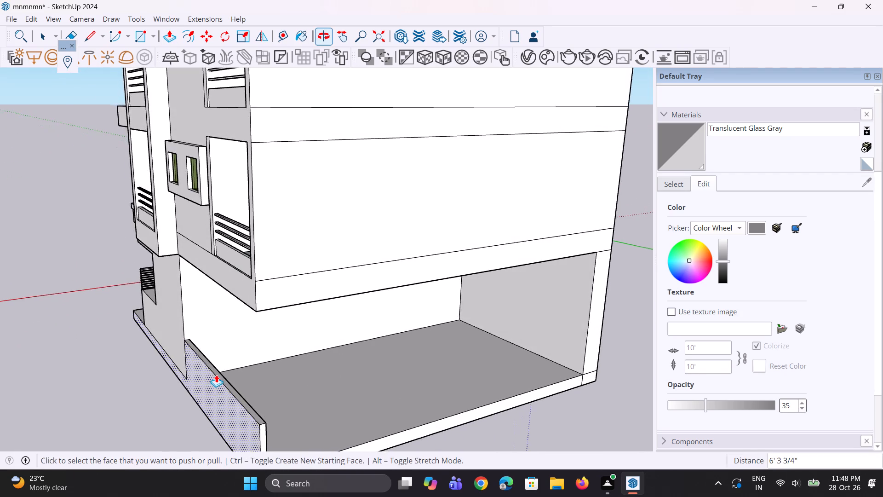
scroll(241, 381, up, 2)
click(313, 386)
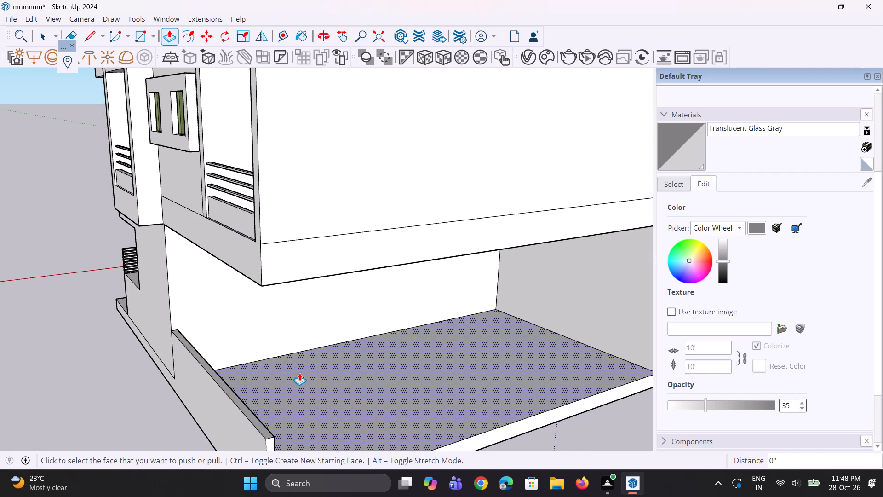
scroll(343, 348, down, 4)
click(325, 401)
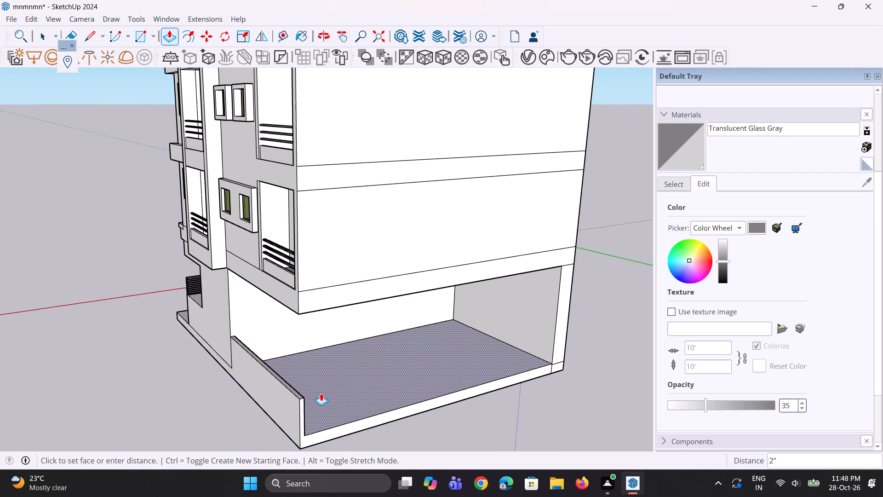
click(311, 395)
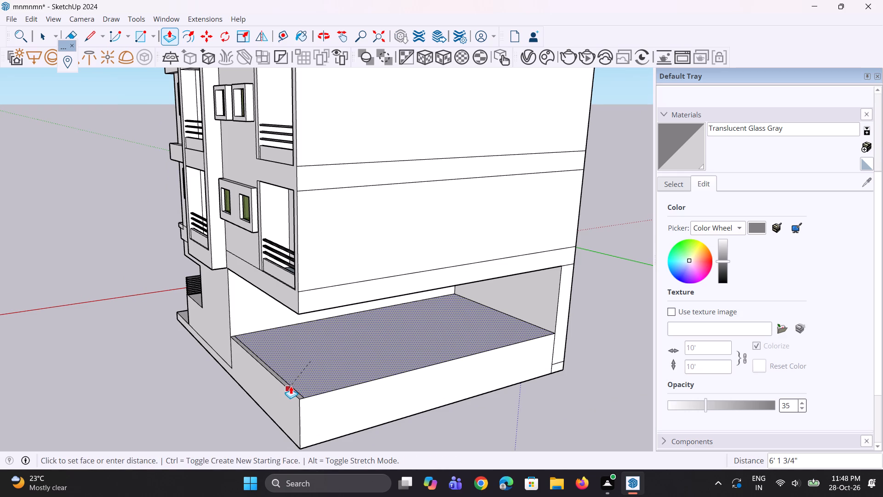
click(291, 386)
Draw a rectangle about 2'0 1/2" by 2'7 1/2" on the raised floor near the ground-floor side wall's corner.
middle_drag(291, 399, 369, 399)
scroll(329, 410, down, 5)
middle_drag(408, 364, 373, 325)
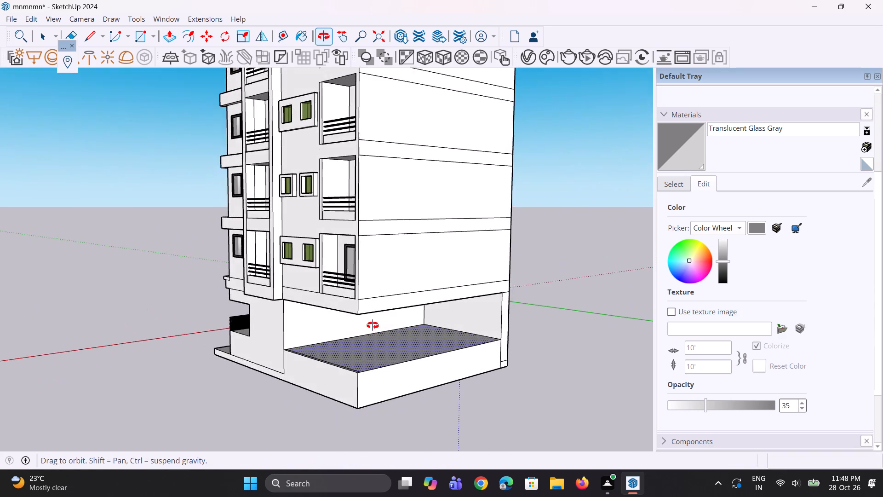
middle_drag(373, 325, 453, 337)
scroll(349, 345, up, 7)
key(r)
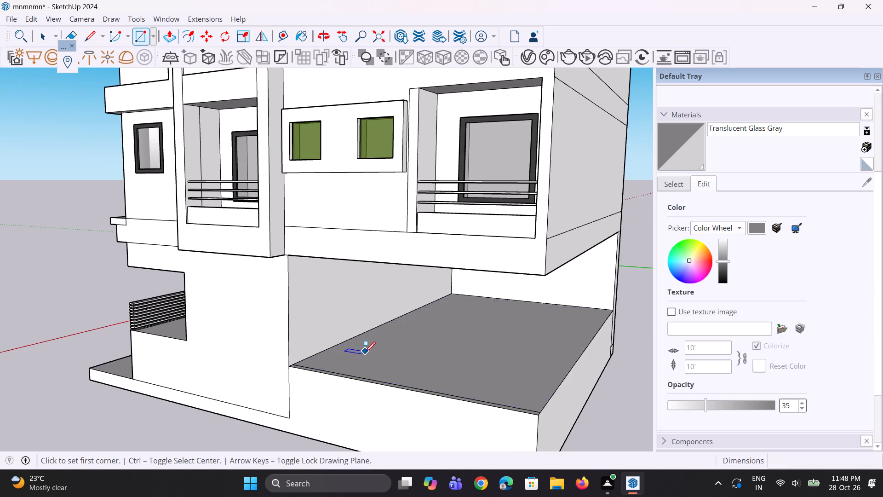
scroll(365, 352, up, 5)
click(330, 364)
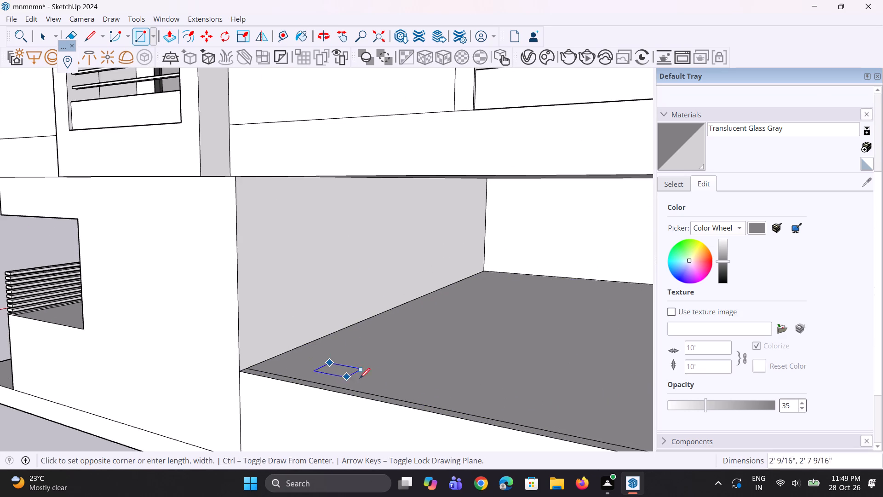
click(346, 381)
middle_drag(378, 377, 339, 422)
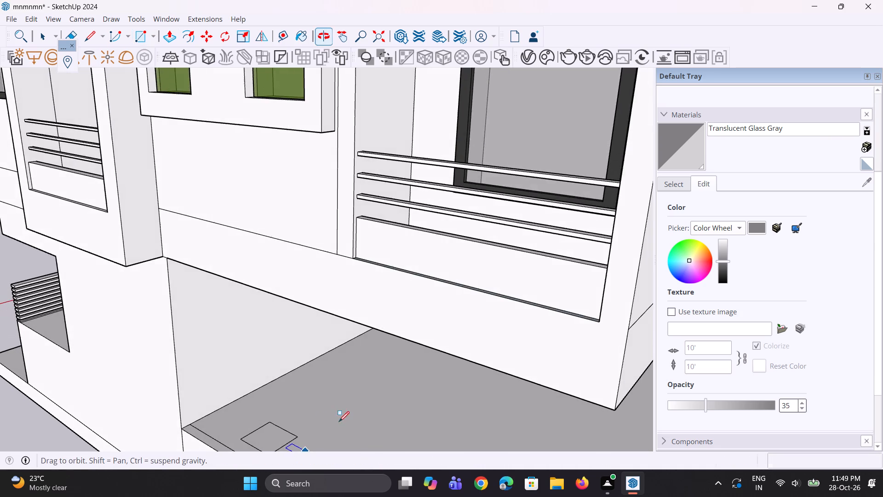
Copy the floor rectangle four times in a row along the ground-floor side wall, spaced about 10'5" apart.
middle_drag(339, 422, 339, 422)
key(space)
scroll(310, 378, down, 3)
click(276, 423)
scroll(290, 423, up, 3)
key(m)
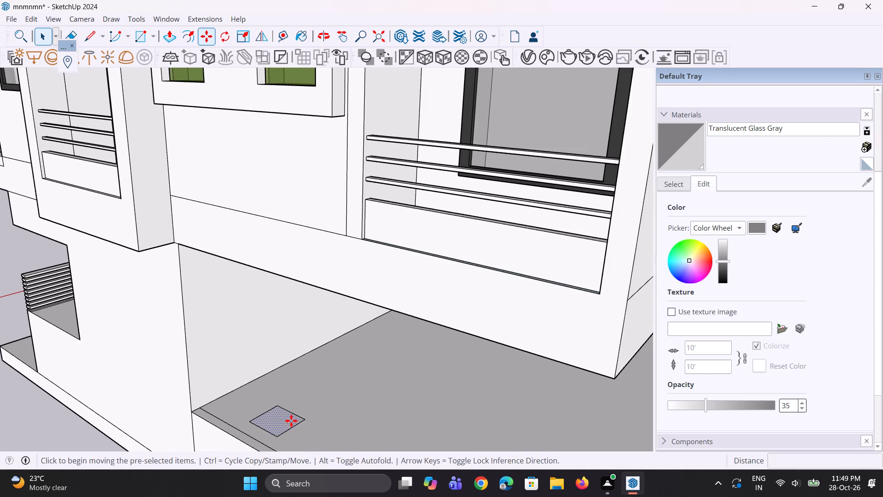
scroll(291, 421, up, 3)
click(290, 420)
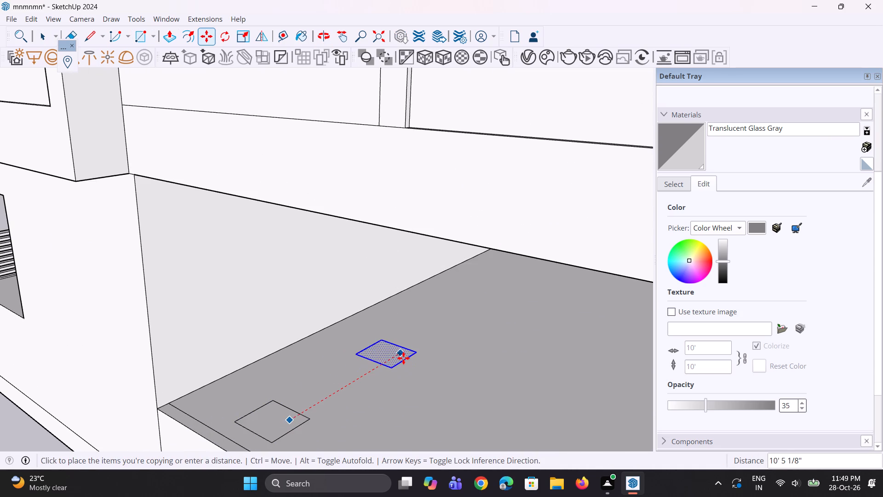
click(403, 358)
text(*4)
key(Return)
scroll(413, 358, down, 6)
scroll(409, 385, up, 1)
Copy the row of five floor rectangles about 13'6" across the raised floor, toward its open outer side.
middle_drag(410, 307, 398, 281)
scroll(397, 301, up, 3)
key(space)
scroll(358, 357, up, 1)
key(space)
click(261, 381)
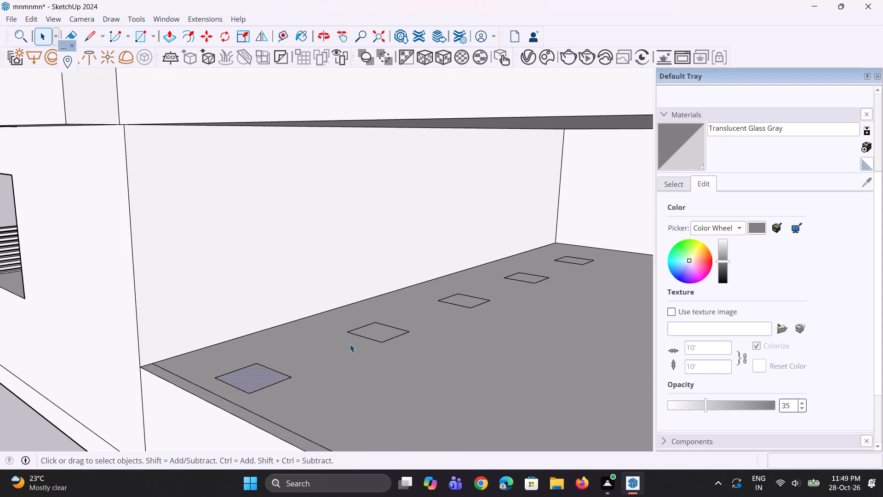
ctrl+click(379, 329)
ctrl+click(464, 302)
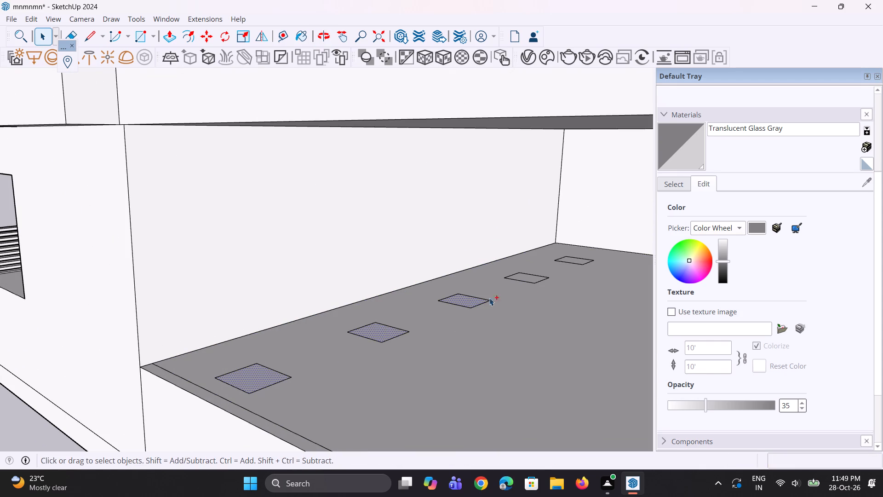
ctrl+click(529, 276)
ctrl+scroll(560, 266, up, 3)
scroll(522, 294, up, 1)
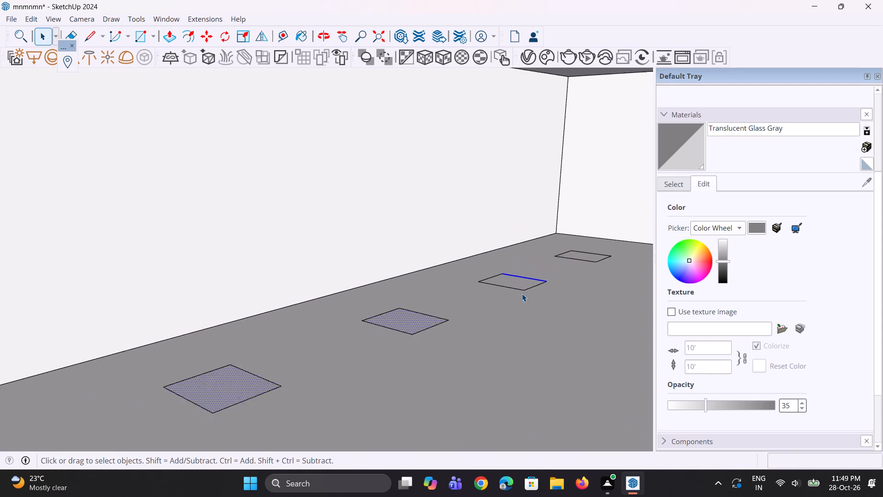
scroll(522, 294, up, 1)
click(521, 284)
ctrl+scroll(567, 261, up, 3)
ctrl+click(591, 251)
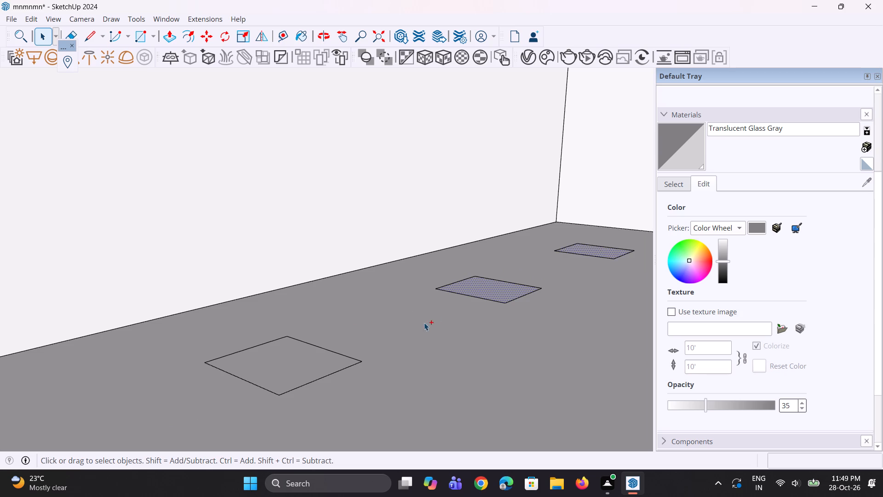
ctrl+scroll(368, 337, up, 2)
ctrl+click(293, 366)
scroll(350, 314, down, 11)
scroll(393, 336, down, 4)
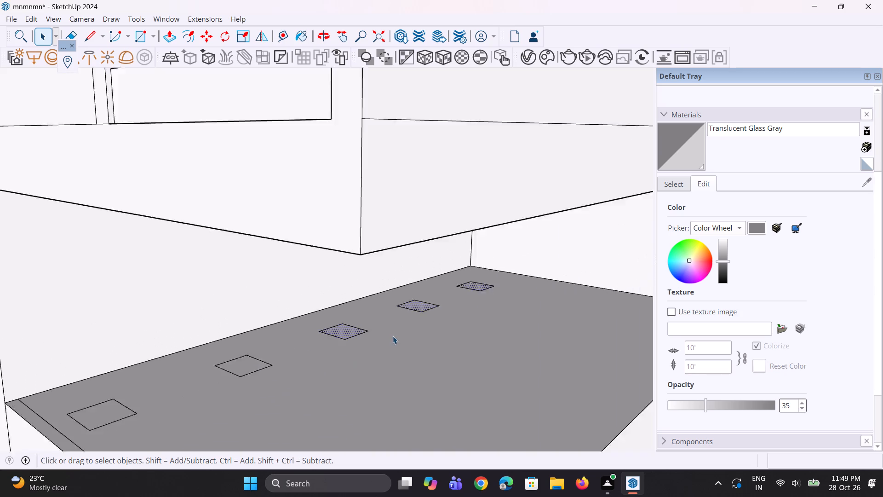
scroll(393, 336, down, 1)
scroll(237, 376, up, 4)
scroll(300, 377, up, 6)
ctrl+click(303, 336)
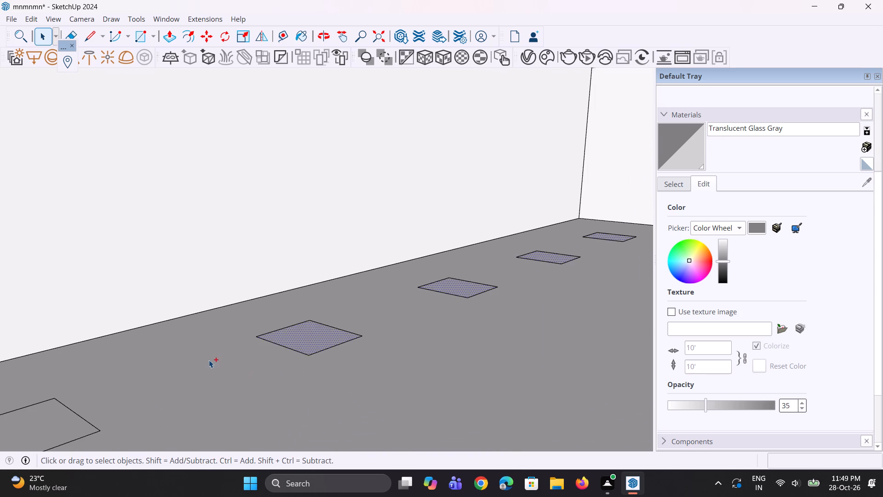
ctrl+scroll(209, 360, down, 5)
ctrl+scroll(123, 400, up, 2)
ctrl+click(103, 404)
scroll(264, 298, down, 8)
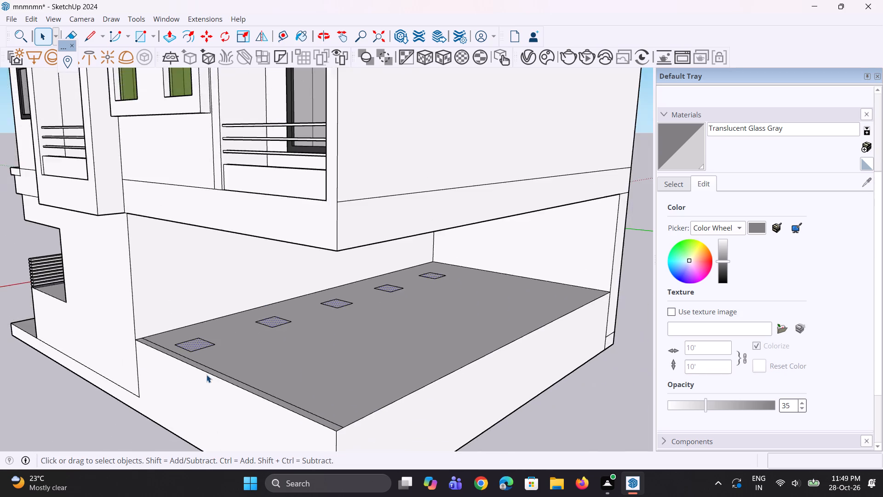
middle_drag(206, 375, 285, 430)
key(m)
scroll(275, 357, down, 4)
scroll(321, 414, up, 3)
click(314, 406)
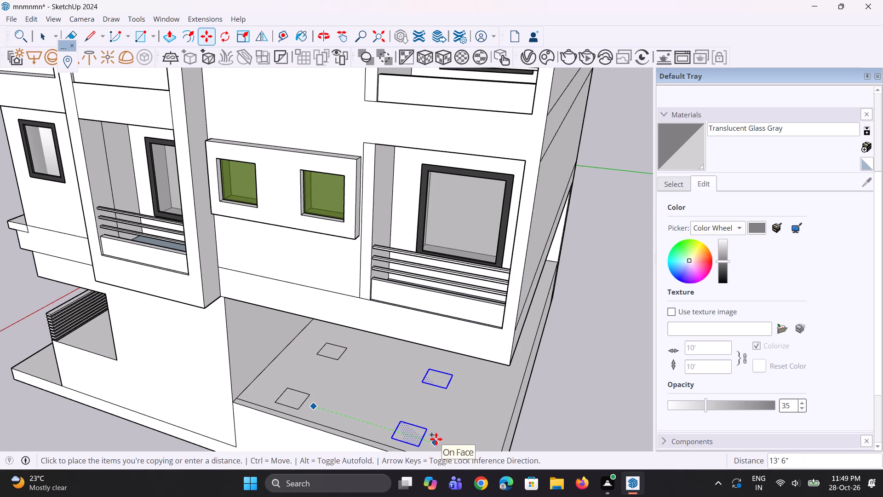
click(436, 439)
scroll(379, 381, down, 4)
key(space)
key(space)
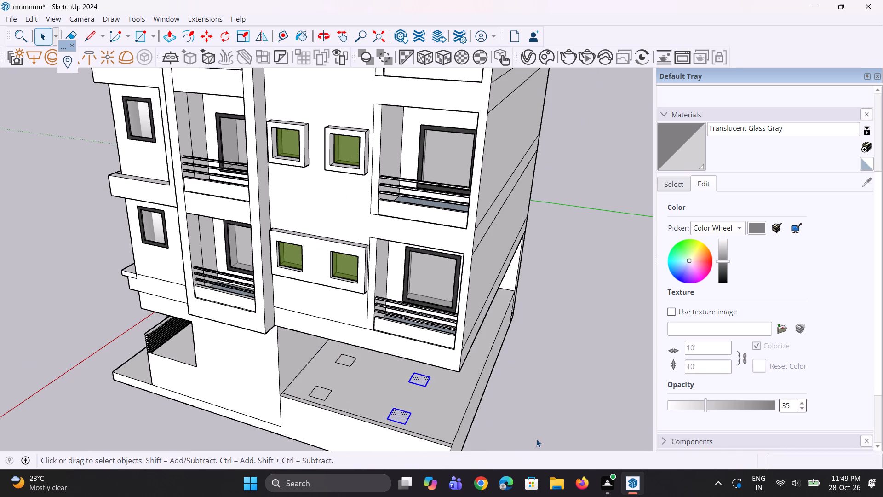
click(536, 439)
Pull the outer row's rectangle nearest the low wall up about 13'0 1/2" to the overhang's underside as a column.
scroll(384, 413, up, 3)
key(p)
scroll(420, 417, up, 1)
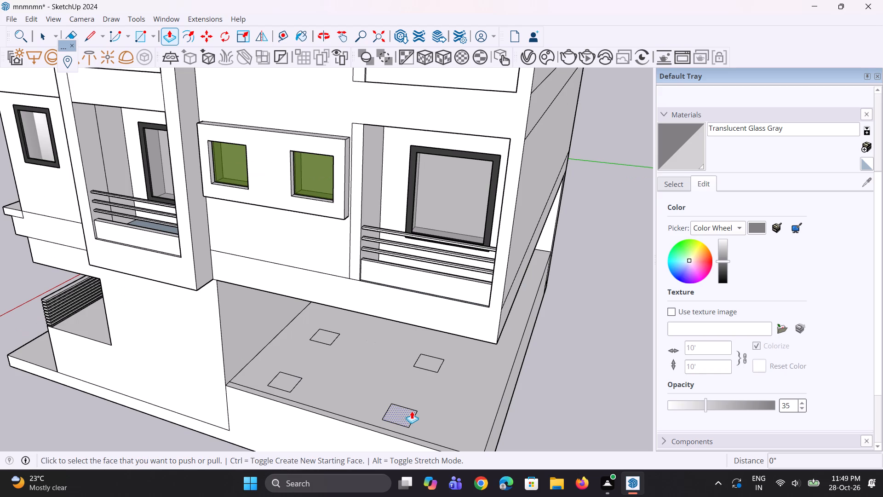
click(405, 418)
middle_drag(409, 372, 401, 336)
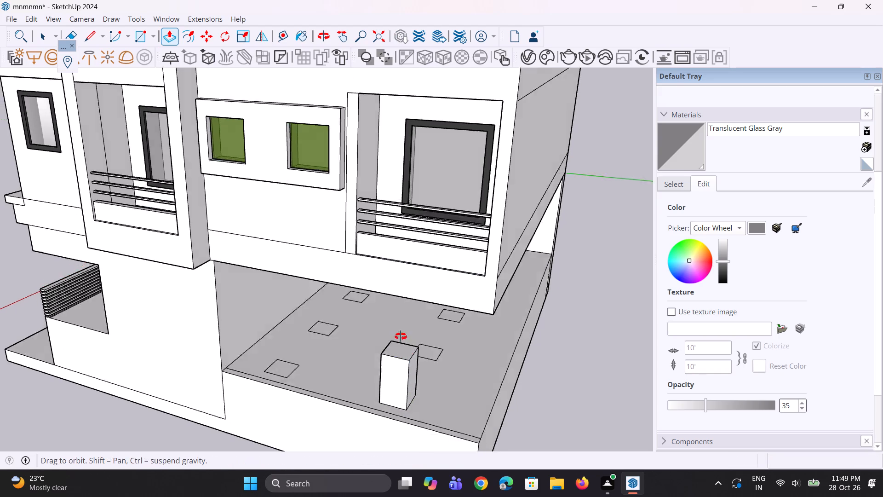
middle_drag(401, 336, 382, 295)
middle_drag(351, 227, 344, 191)
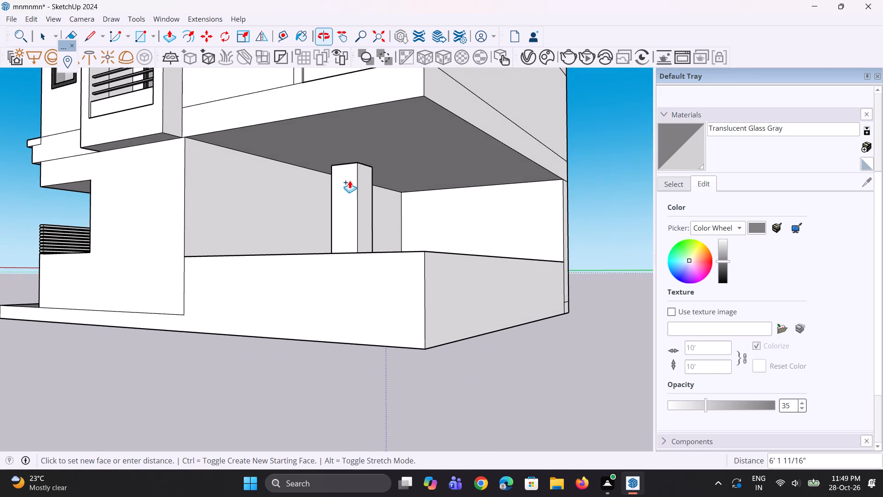
scroll(399, 150, up, 1)
click(399, 150)
Raise the four remaining rectangles of the outer row into columns with the same Push/Pull height.
middle_drag(416, 243, 384, 349)
scroll(357, 426, up, 1)
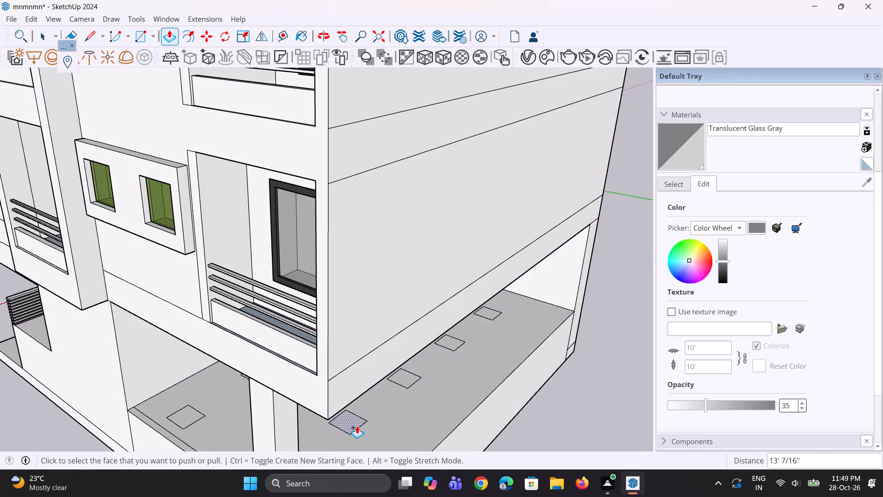
scroll(357, 426, up, 1)
double_click(357, 426)
double_click(419, 378)
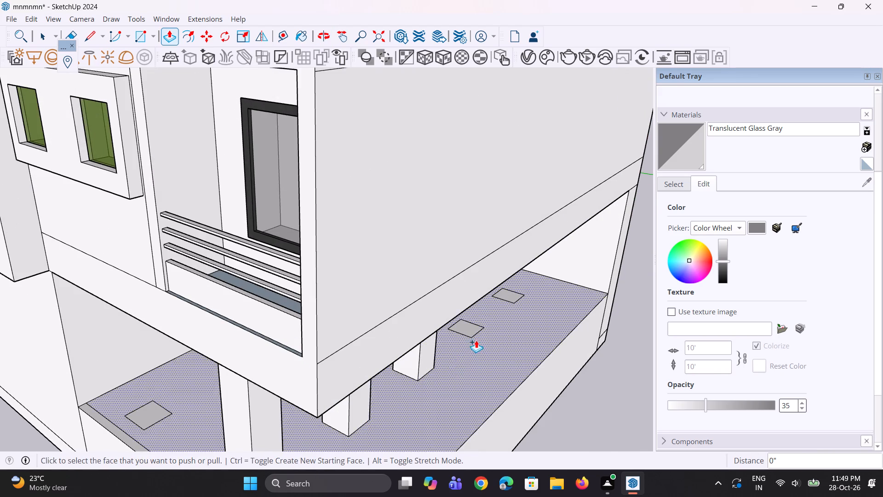
scroll(476, 335, up, 1)
double_click(476, 332)
double_click(511, 295)
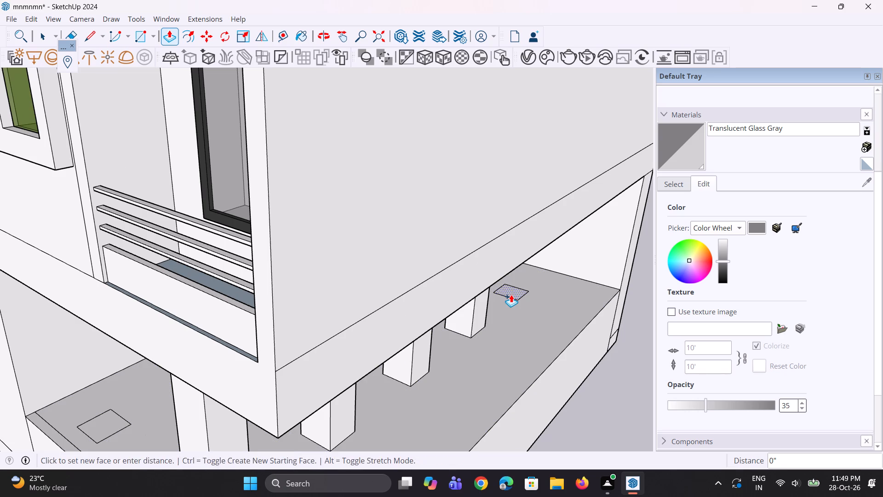
Raise all five rectangles of the inner row beside the side wall into columns with the same Push/Pull height.
scroll(520, 288, down, 5)
middle_drag(177, 410, 264, 391)
scroll(355, 357, up, 2)
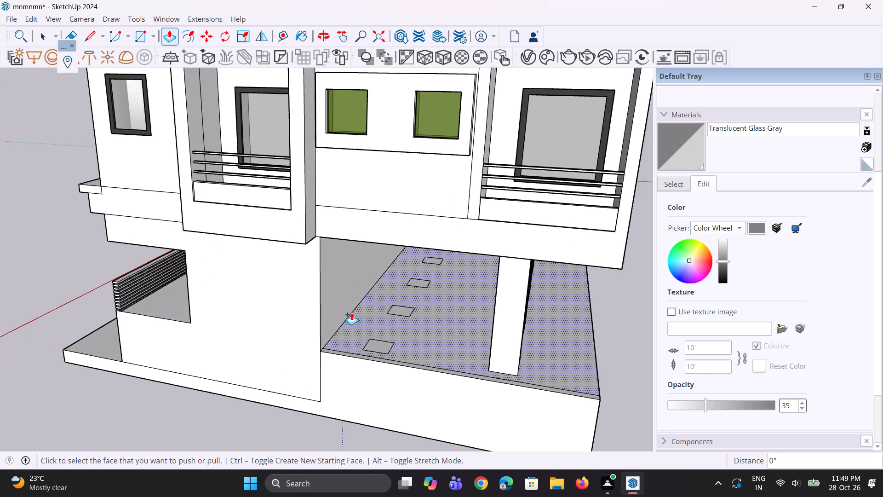
scroll(353, 306, up, 3)
scroll(425, 255, up, 5)
scroll(475, 224, up, 1)
double_click(479, 215)
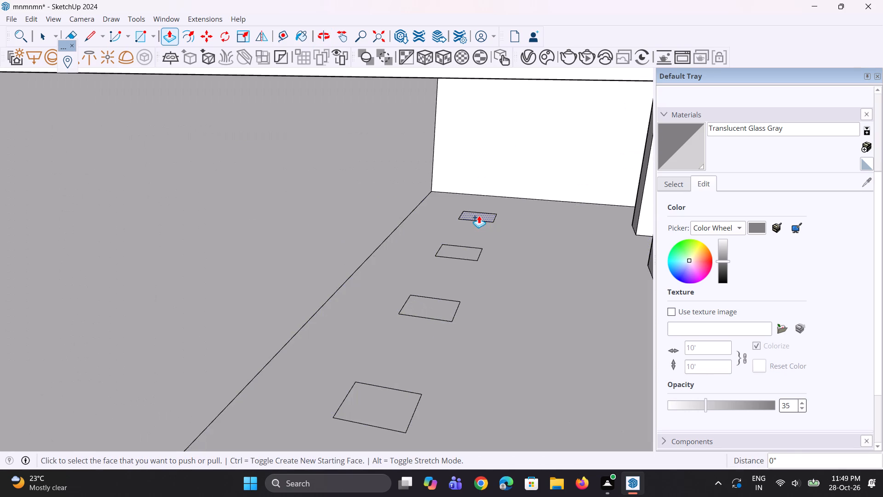
double_click(468, 253)
double_click(430, 316)
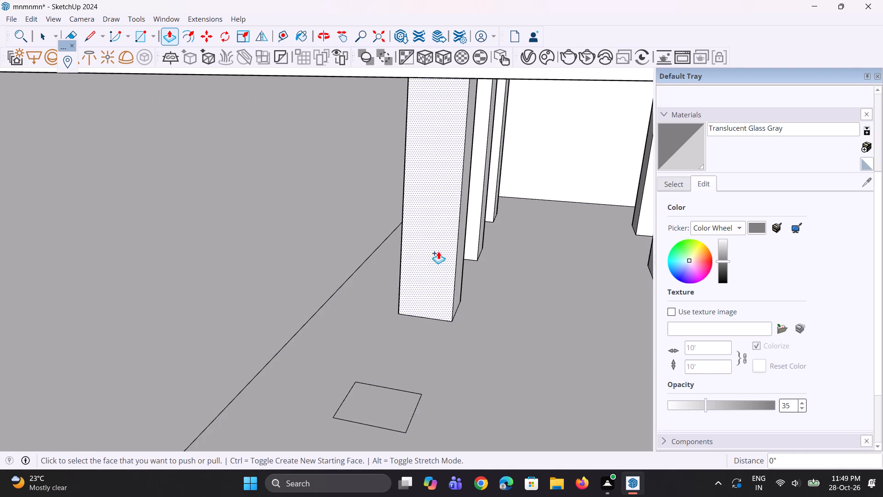
scroll(428, 210, down, 5)
scroll(419, 327, up, 2)
double_click(417, 332)
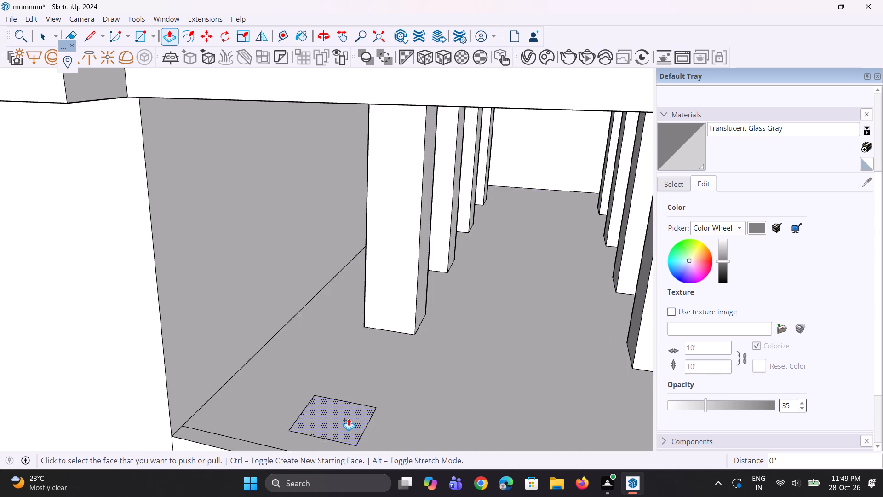
double_click(349, 418)
Draw a vertical strip about 1'10" by 8'1 1/2" on the low wall's outer face, from its top edge to the base.
middle_drag(350, 399, 334, 325)
scroll(310, 294, down, 11)
middle_drag(330, 358, 366, 362)
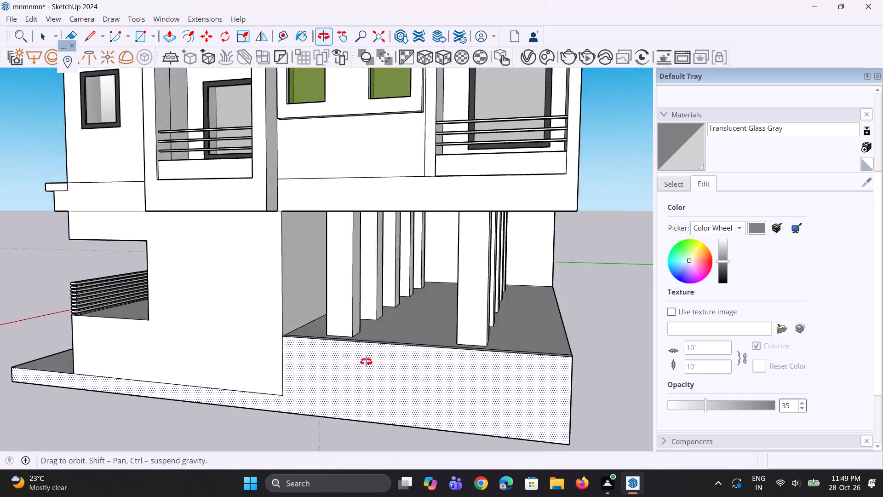
middle_drag(366, 362, 371, 359)
scroll(354, 367, down, 3)
key(space)
key(space)
key(r)
scroll(367, 382, up, 2)
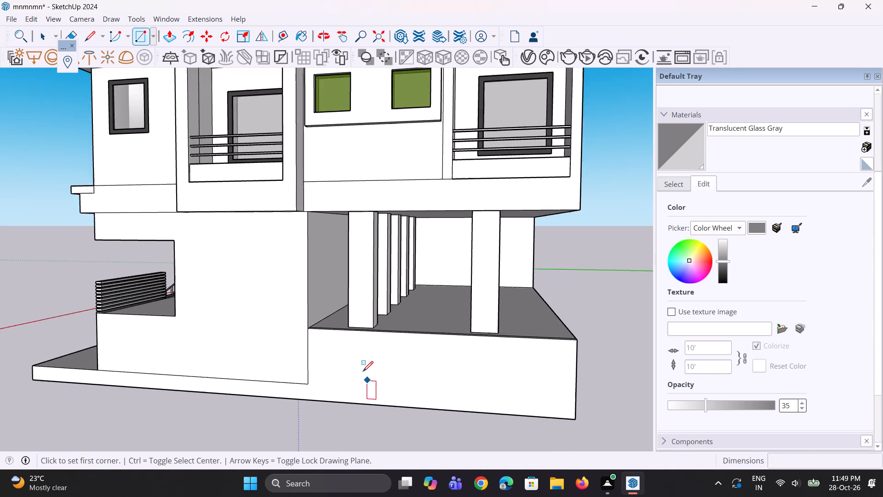
scroll(363, 371, up, 3)
scroll(336, 341, up, 1)
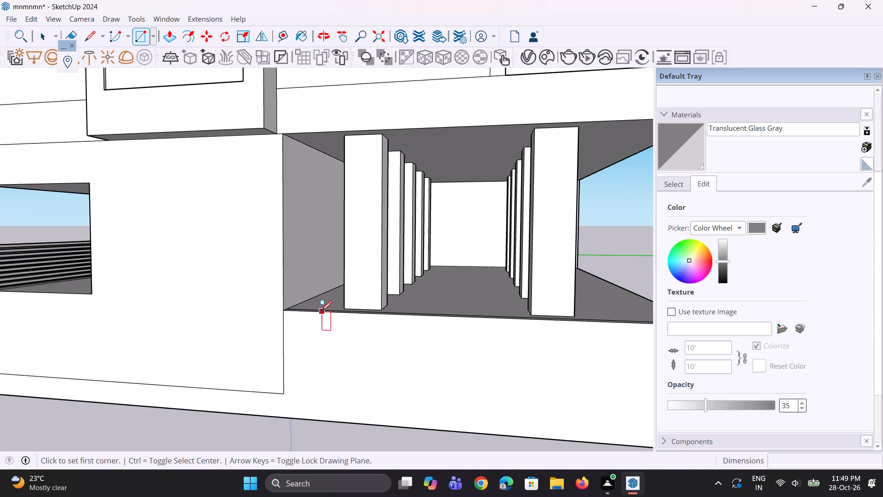
click(321, 311)
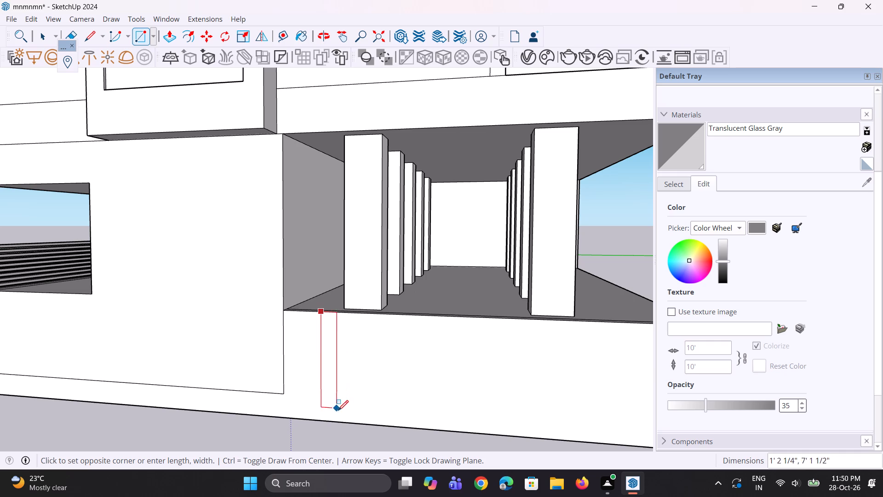
click(345, 422)
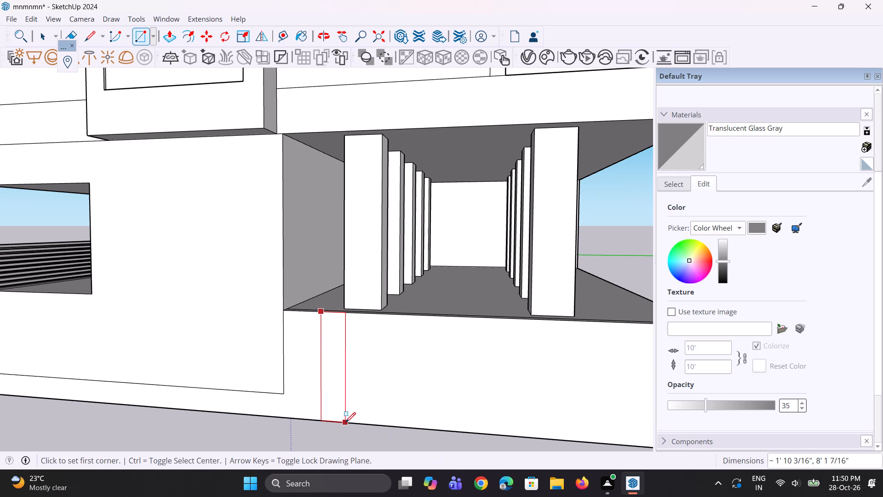
key(space)
key(space)
scroll(316, 368, down, 4)
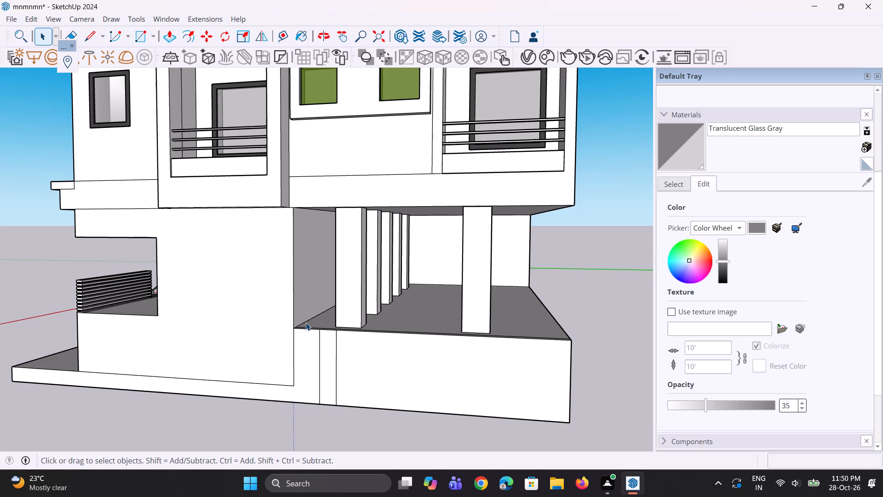
Copy the vertical strip about 6'7" along the low wall's outer face, away from the side wall's corner.
key(space)
key(space)
scroll(317, 365, up, 1)
click(326, 372)
scroll(323, 365, up, 1)
key(m)
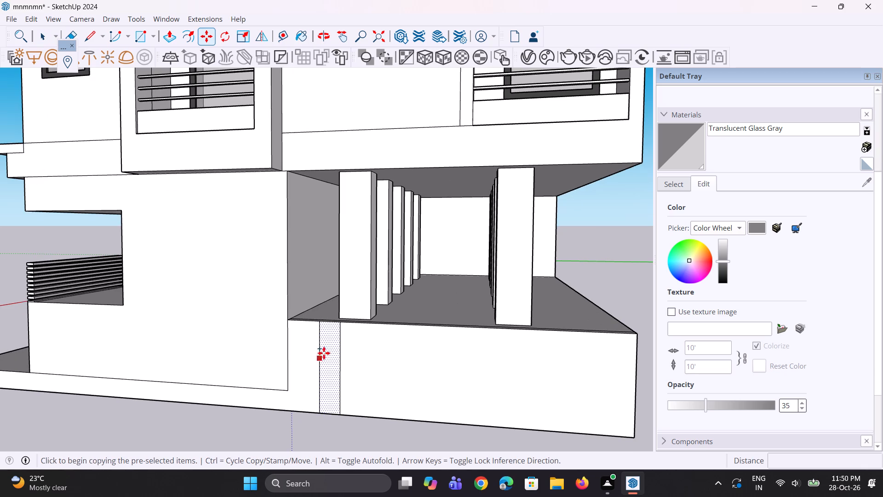
click(325, 347)
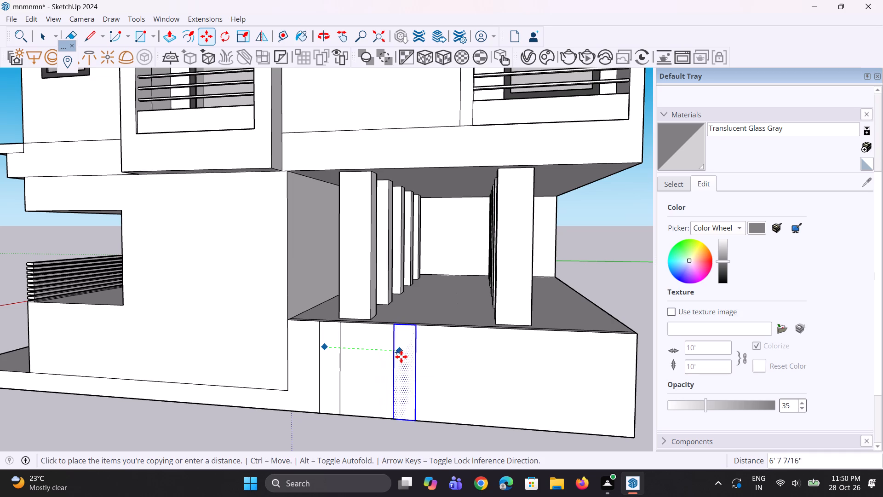
click(402, 357)
key(space)
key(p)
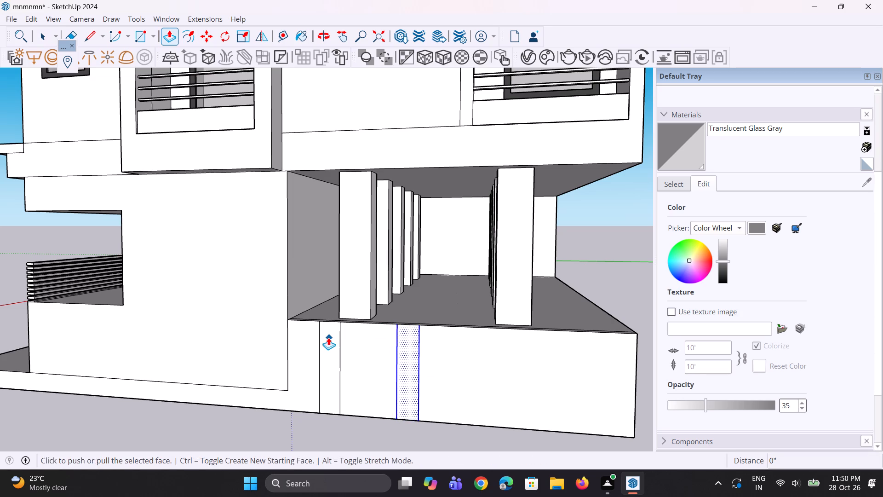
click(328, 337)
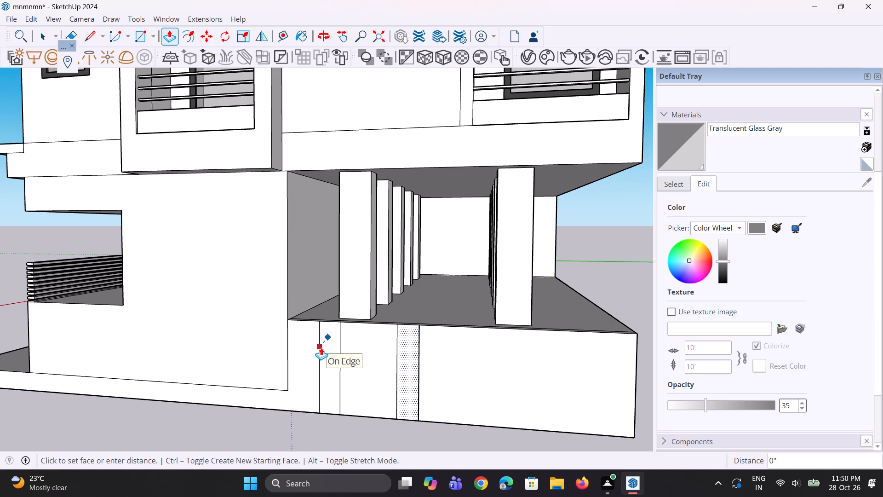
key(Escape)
Pull both vertical strips out about 6" from the low wall's outer face.
middle_drag(373, 330, 274, 355)
key(space)
key(space)
scroll(252, 384, up, 2)
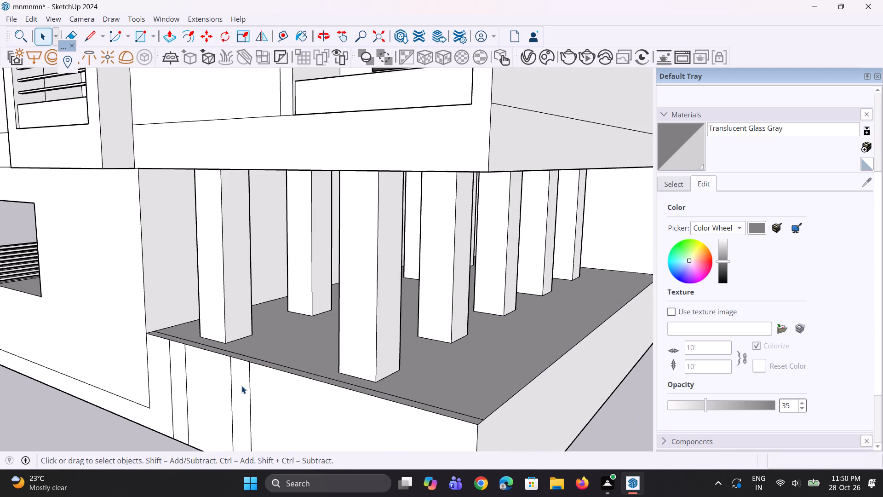
key(p)
scroll(241, 385, up, 1)
click(241, 383)
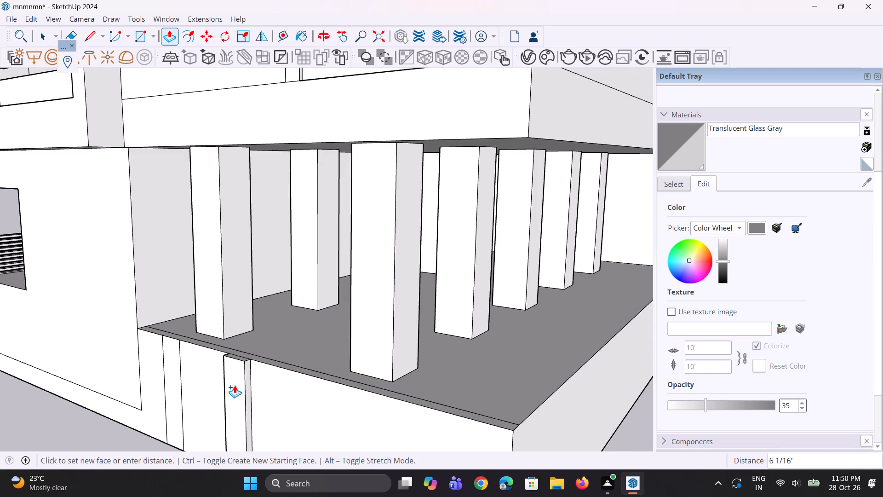
click(234, 385)
double_click(169, 395)
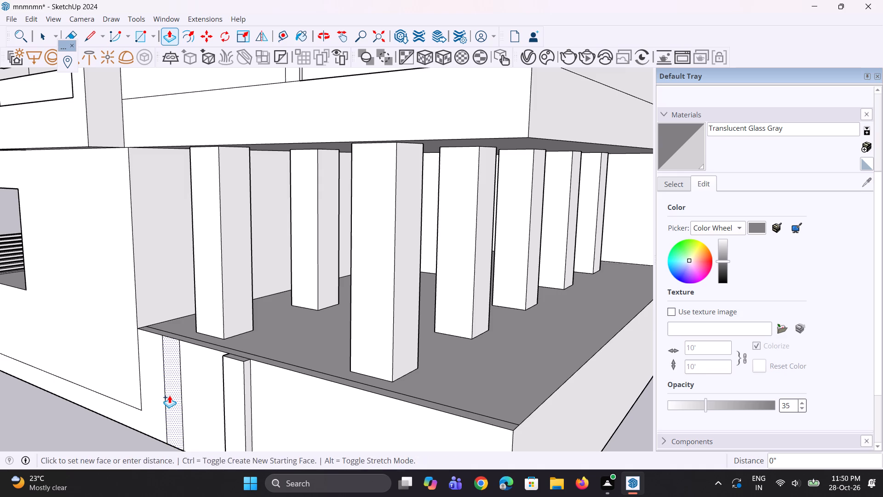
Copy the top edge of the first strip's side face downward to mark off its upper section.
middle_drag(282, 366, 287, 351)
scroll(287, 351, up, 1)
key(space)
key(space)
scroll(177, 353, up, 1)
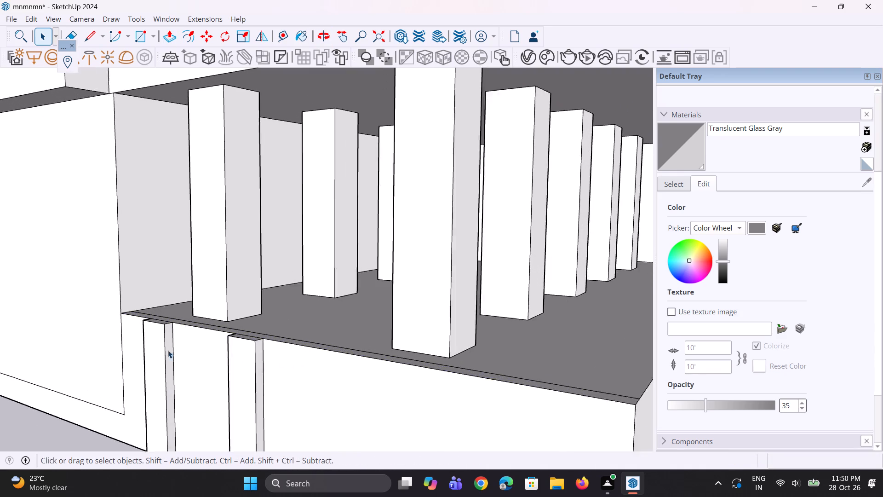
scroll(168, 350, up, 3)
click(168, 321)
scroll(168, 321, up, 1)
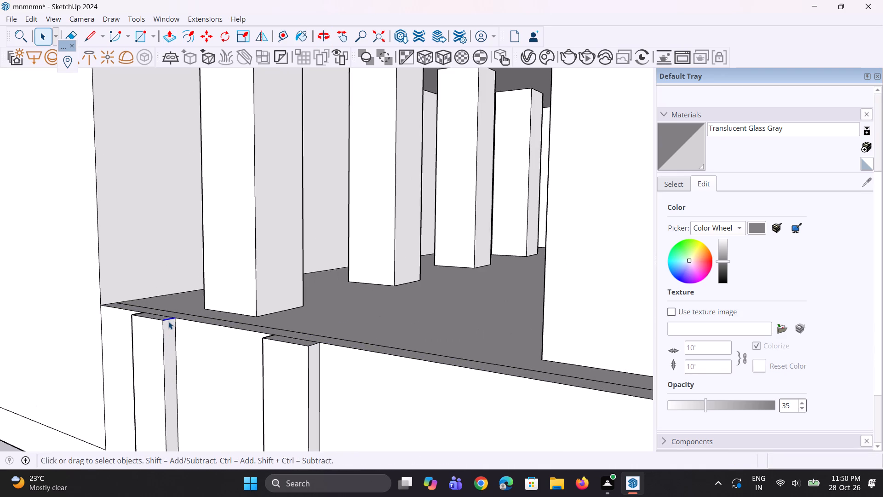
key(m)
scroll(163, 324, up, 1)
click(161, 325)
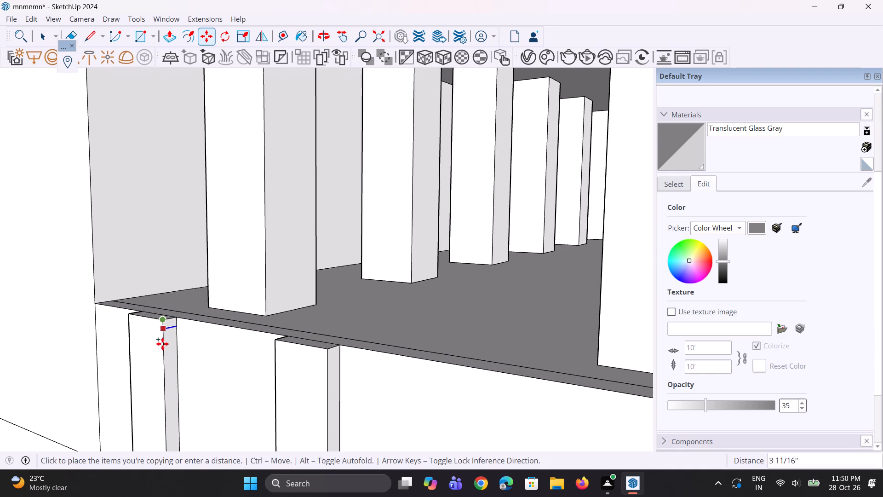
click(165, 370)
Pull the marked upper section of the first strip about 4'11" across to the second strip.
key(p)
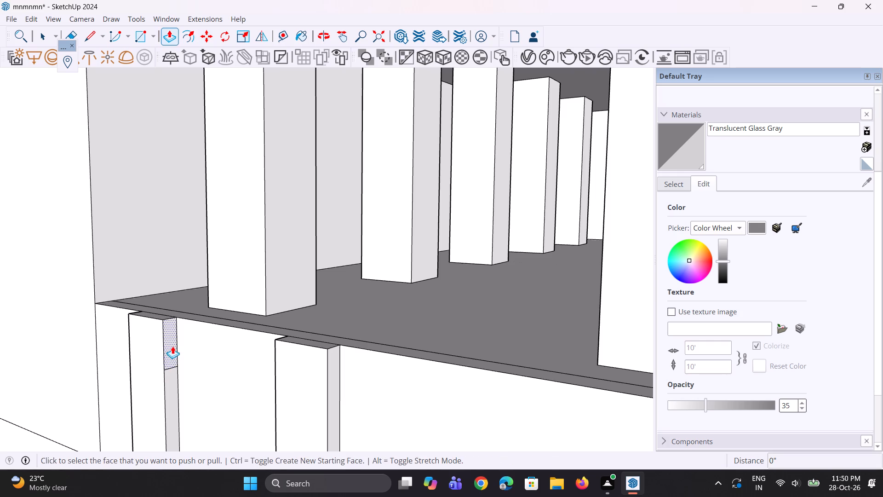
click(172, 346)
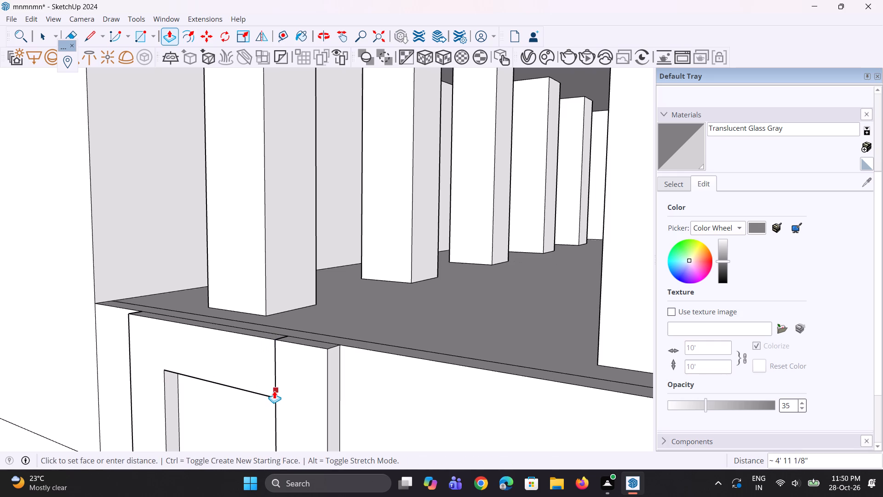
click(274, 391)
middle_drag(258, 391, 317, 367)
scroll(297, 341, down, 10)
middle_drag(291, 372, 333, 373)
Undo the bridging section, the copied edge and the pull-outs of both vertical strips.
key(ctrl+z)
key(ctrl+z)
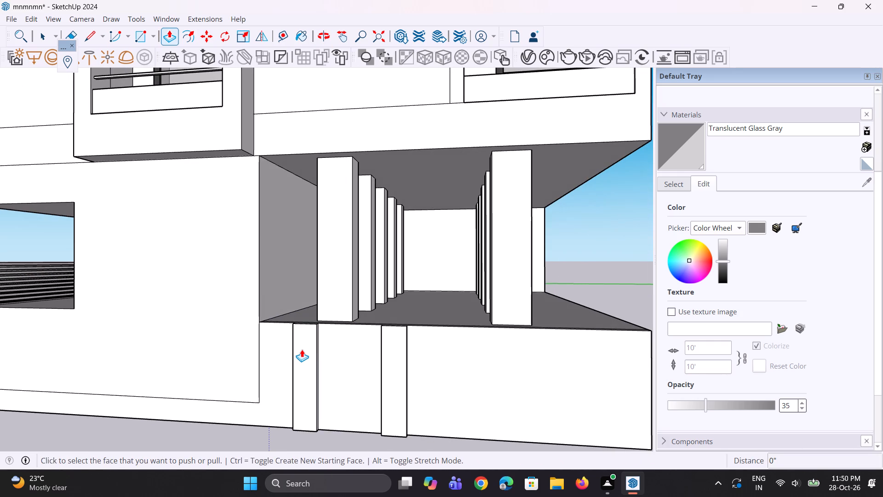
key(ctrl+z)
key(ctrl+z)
Copy both flat vertical strips together about 14'2" along the low wall's outer face, towards its free corner.
key(space)
key(space)
click(301, 354)
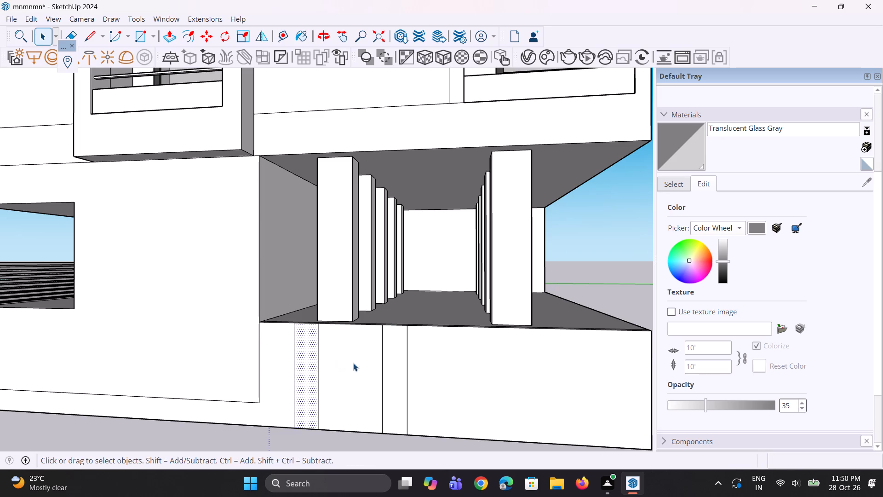
ctrl+click(388, 369)
key(m)
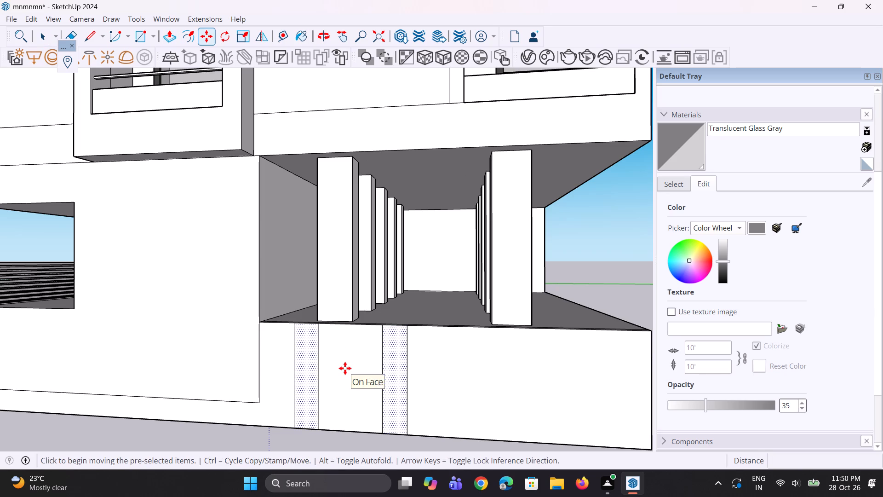
ctrl+click(345, 368)
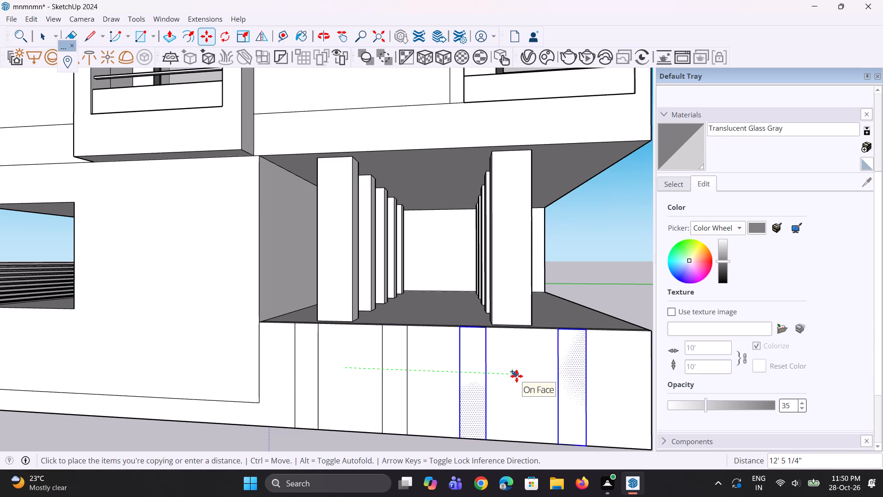
click(541, 377)
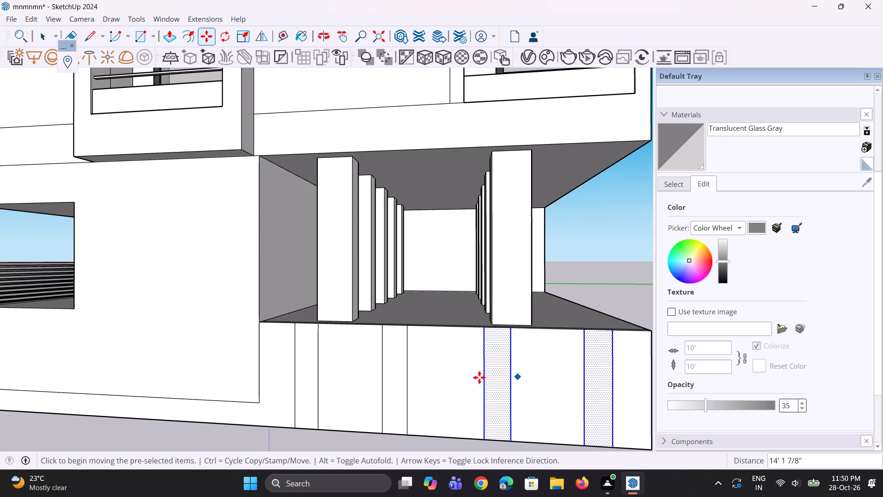
key(space)
key(space)
scroll(421, 381, up, 1)
click(580, 272)
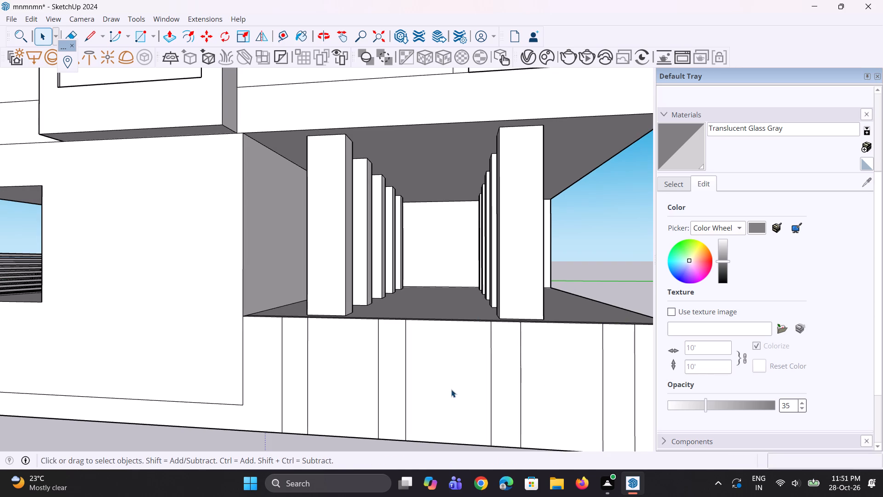
Pull the second strip about 1' out from the low wall and repeat the same distance on the first strip.
scroll(447, 391, up, 3)
key(p)
click(380, 373)
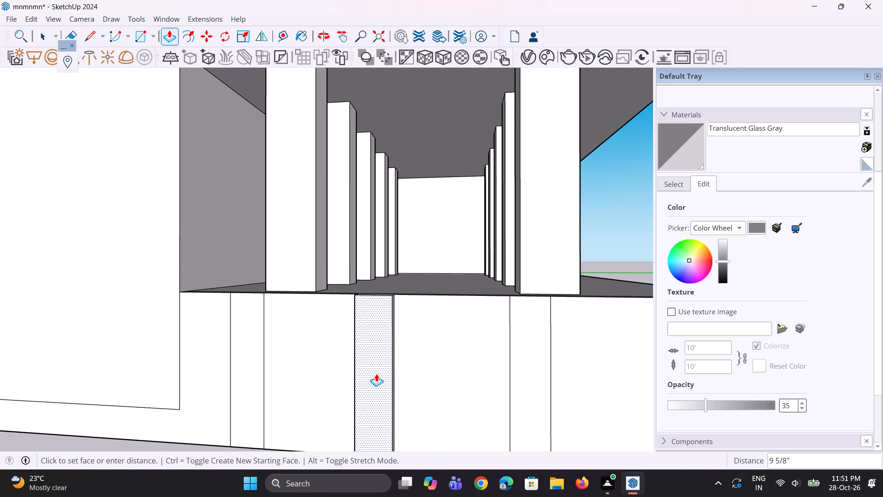
middle_drag(376, 374, 347, 387)
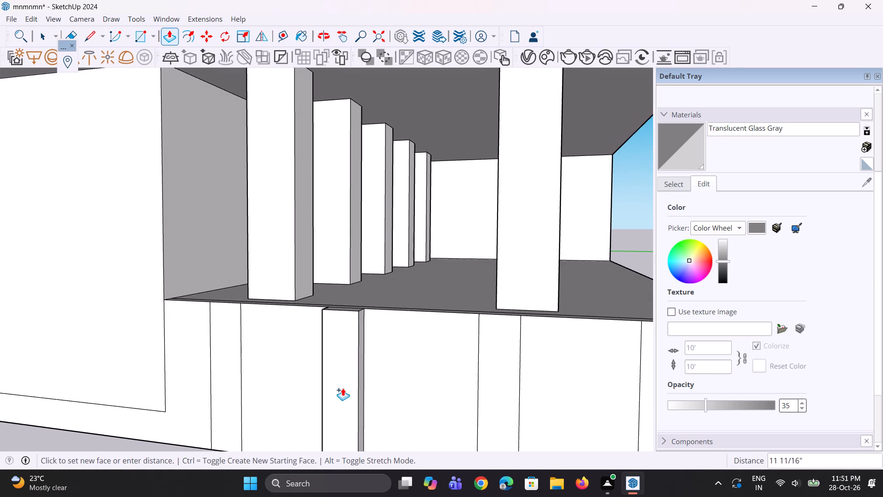
click(342, 388)
double_click(234, 381)
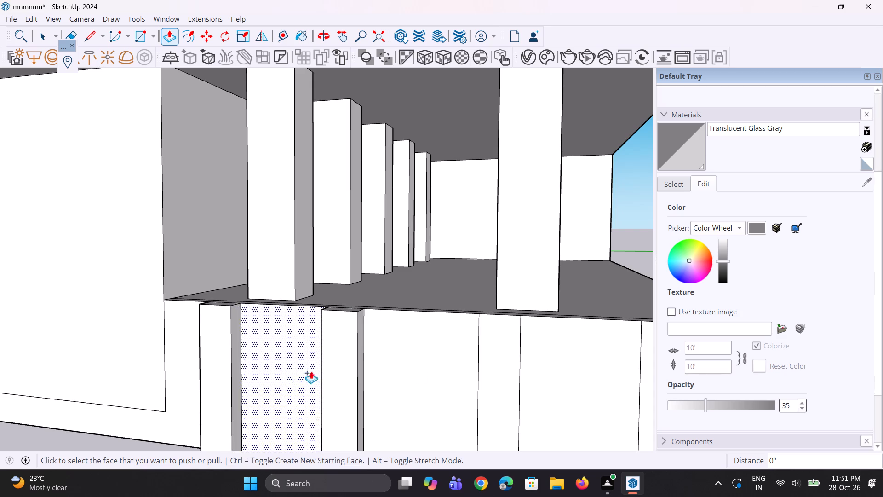
middle_drag(344, 380, 322, 347)
key(space)
key(space)
Copy the top edge of the first strip's side face, facing the second strip, downward to mark off an upper section.
scroll(216, 298, up, 1)
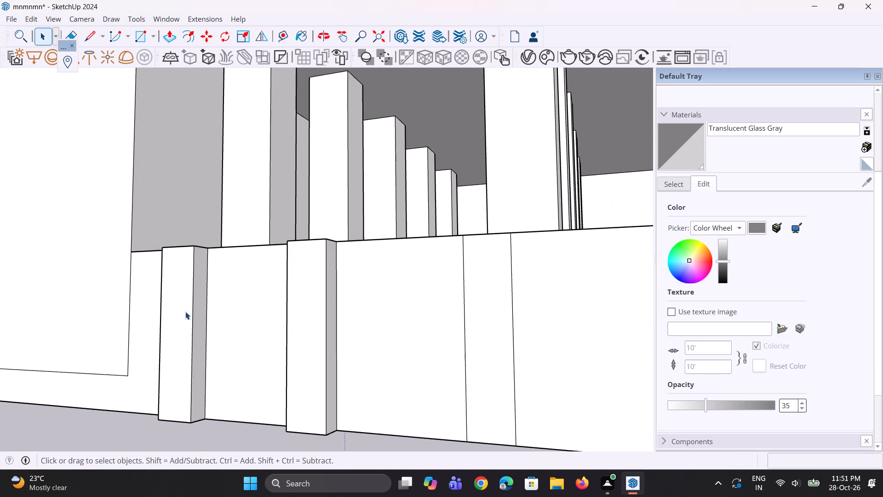
scroll(187, 307, up, 2)
scroll(196, 254, up, 2)
click(197, 232)
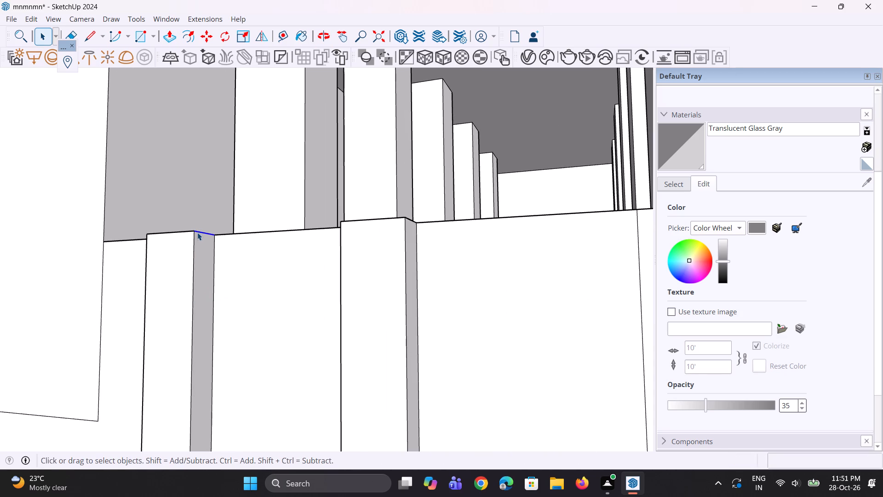
scroll(197, 232, up, 1)
key(m)
click(194, 233)
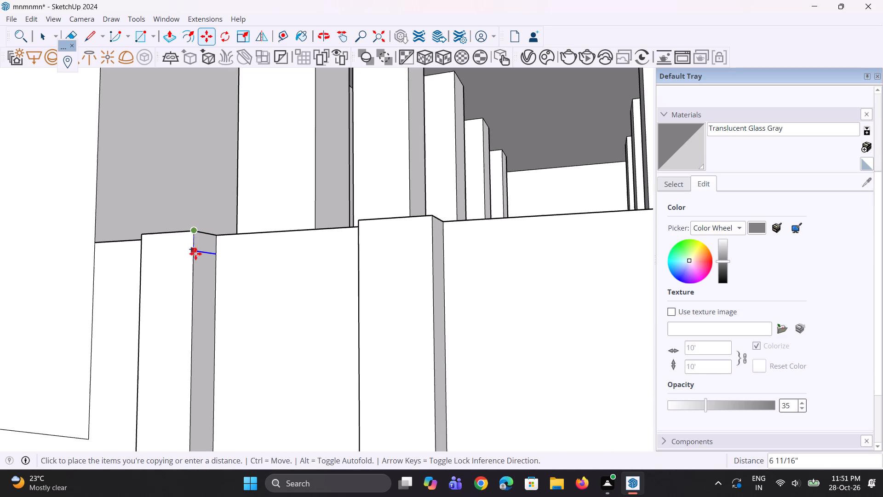
click(197, 299)
Pull the first strip's marked upper section about 4'11" across to the second strip as a lintel joining both.
key(p)
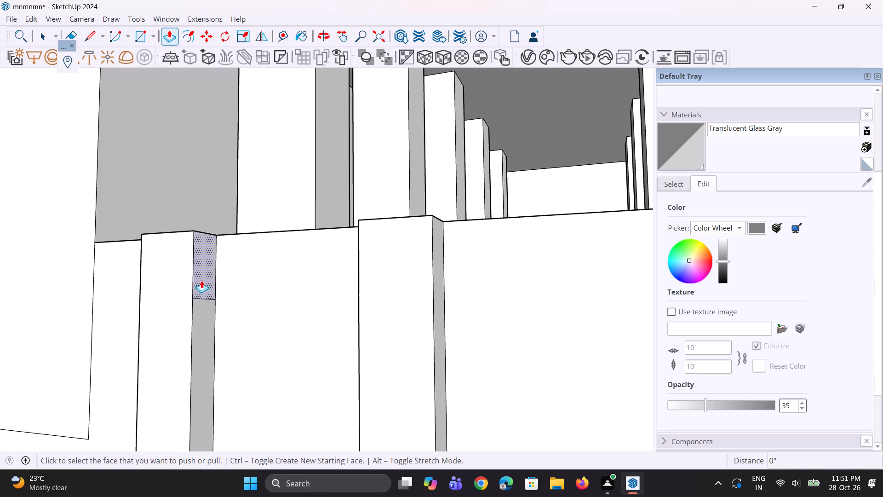
click(201, 280)
click(362, 337)
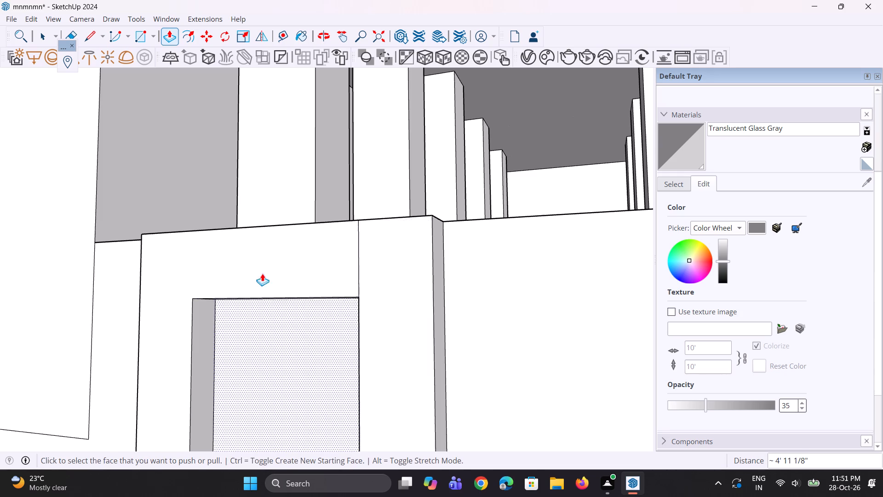
scroll(262, 273, down, 9)
middle_drag(314, 310, 315, 366)
scroll(321, 305, down, 4)
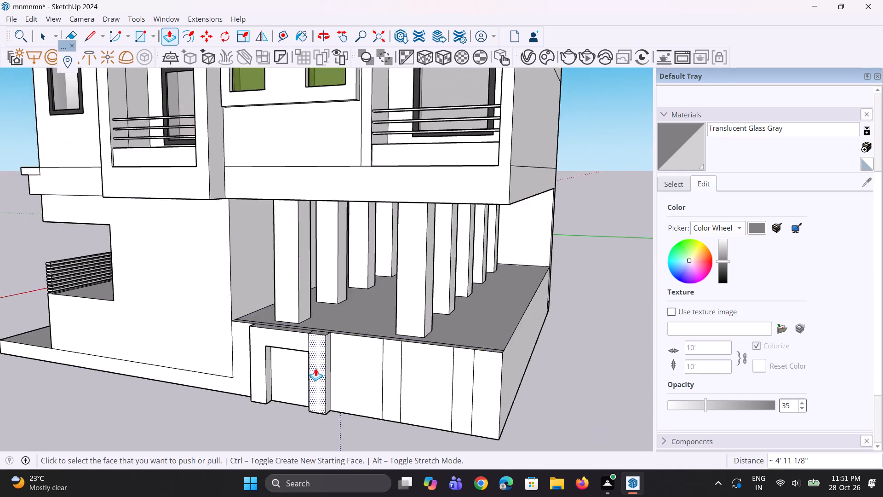
Erase the seam lines between the lintel and the second strip on the frame's front and top faces.
scroll(315, 371, up, 2)
middle_drag(314, 371, 310, 354)
scroll(299, 342, up, 5)
key(e)
scroll(298, 303, up, 1)
click(301, 298)
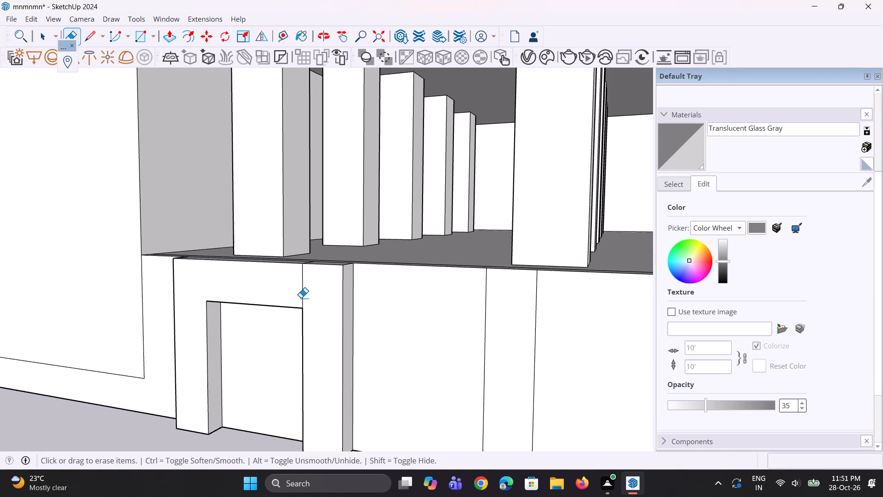
click(304, 287)
middle_drag(305, 301, 314, 350)
scroll(314, 316, up, 3)
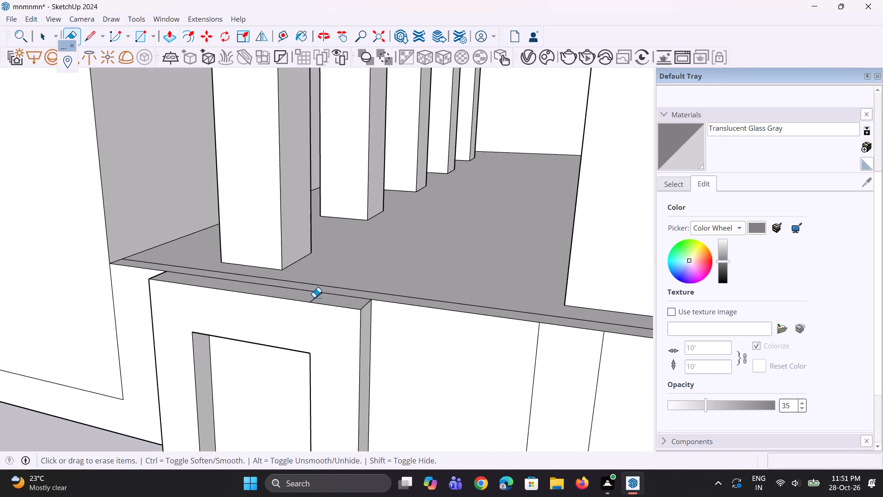
scroll(314, 297, up, 2)
click(314, 296)
Push the first frame's front face back about 3" towards the low wall.
middle_drag(317, 309, 466, 123)
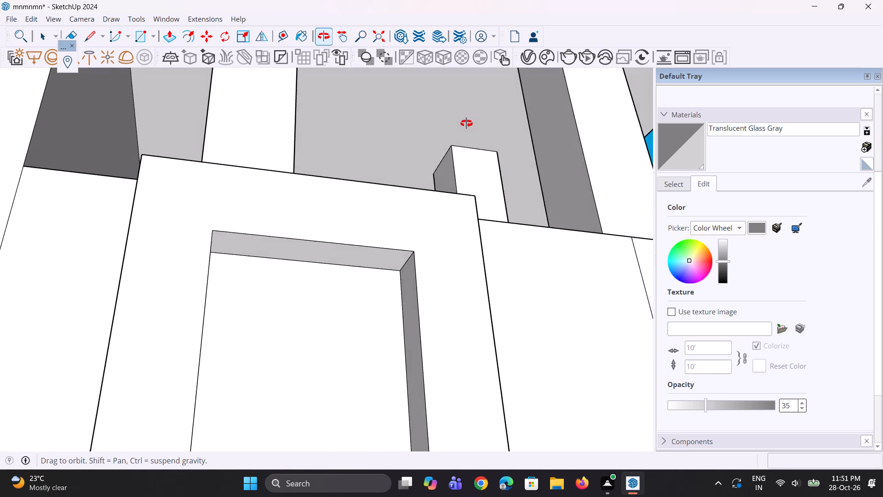
middle_drag(466, 123, 326, 258)
scroll(300, 295, down, 5)
middle_drag(306, 330, 297, 354)
scroll(297, 354, up, 3)
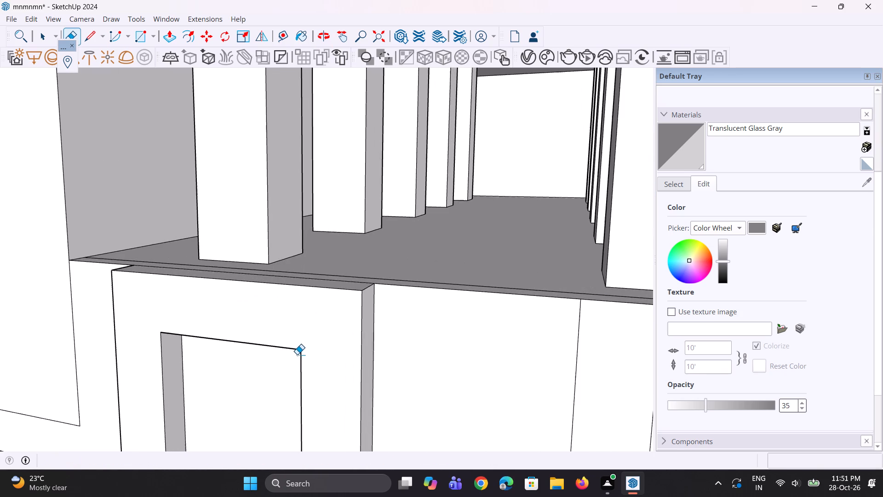
key(p)
click(296, 342)
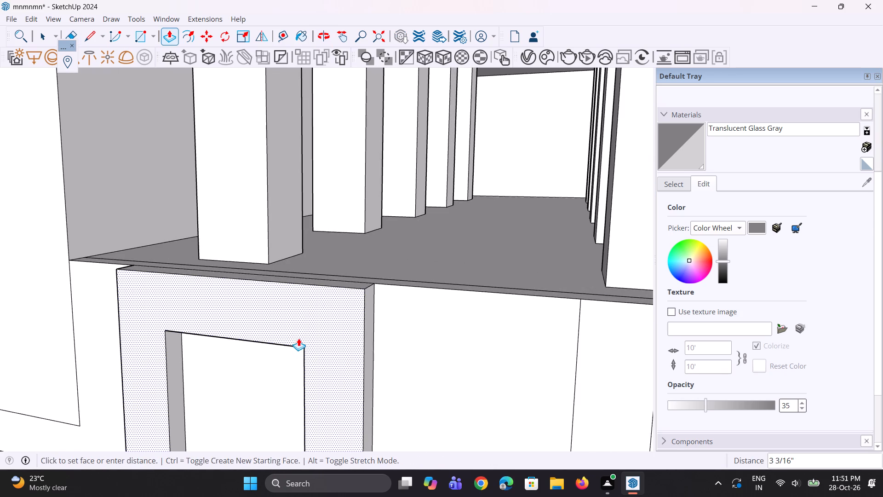
click(298, 338)
scroll(236, 282, down, 4)
key(space)
key(space)
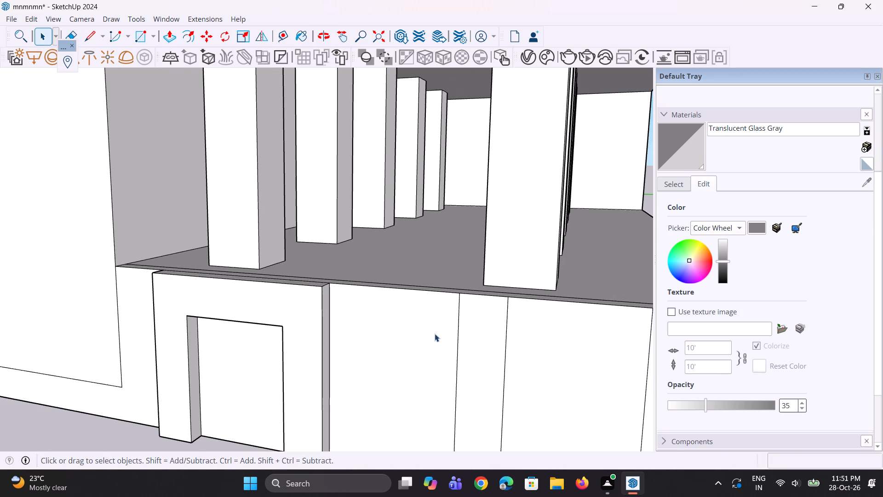
Pull the third strip out 10" from the low wall and repeat the same distance on the fourth strip.
key(p)
click(468, 343)
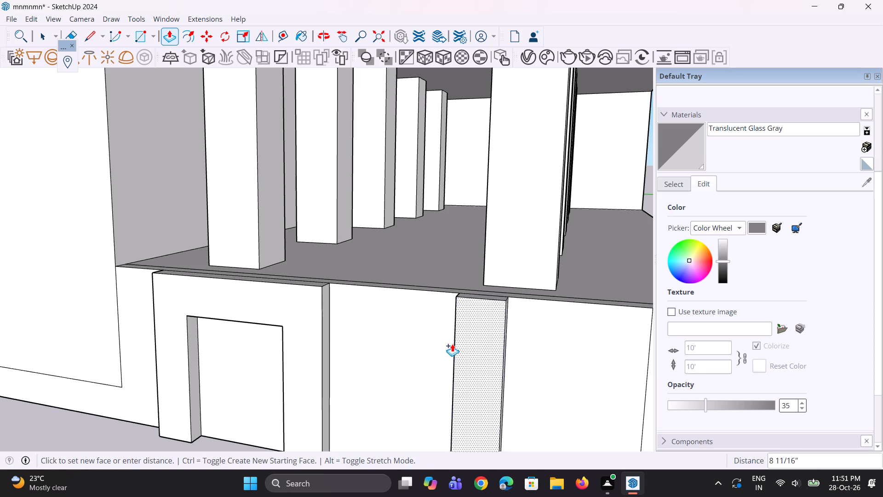
click(315, 303)
scroll(309, 275, down, 5)
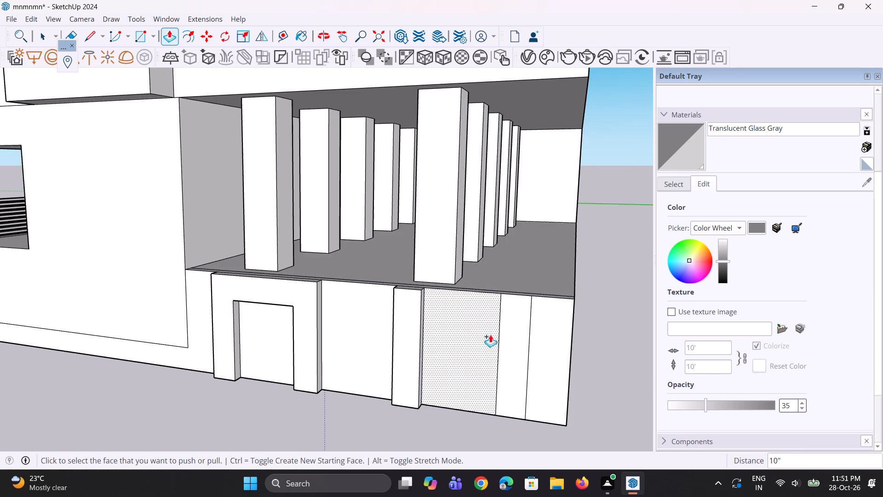
double_click(504, 337)
key(space)
key(space)
Copy the top edge of the third strip's side face, facing the fourth strip, about 2' down to mark an upper section.
middle_drag(419, 324, 332, 304)
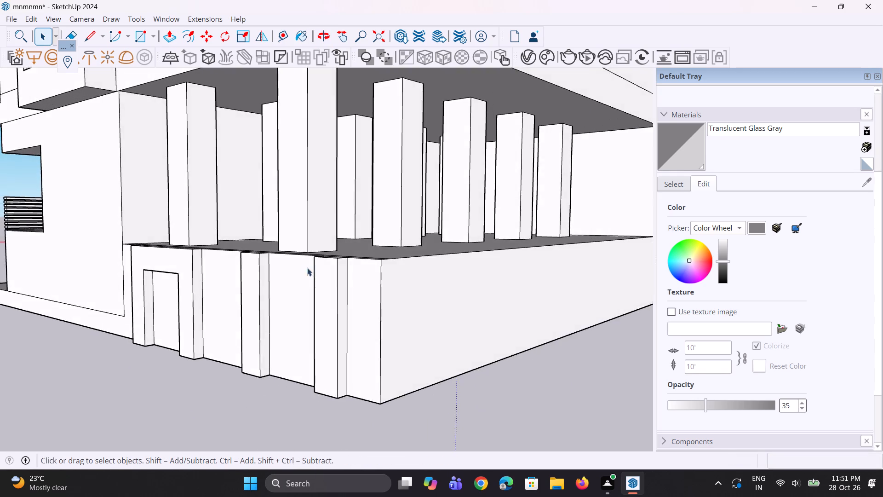
scroll(303, 265, up, 2)
scroll(259, 254, up, 5)
click(254, 251)
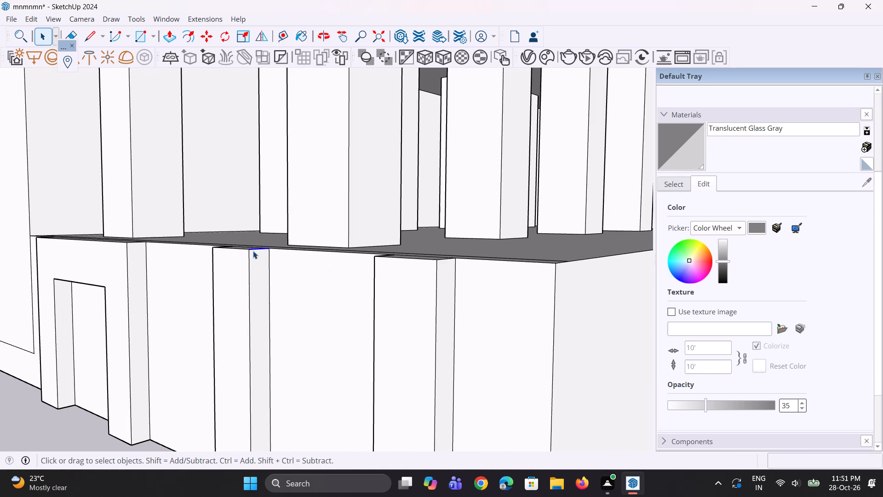
scroll(252, 251, up, 2)
key(m)
click(249, 253)
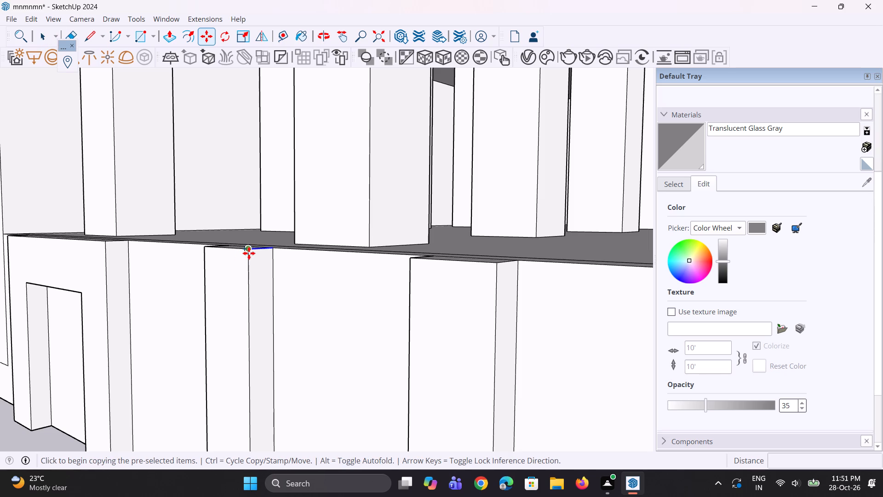
click(252, 329)
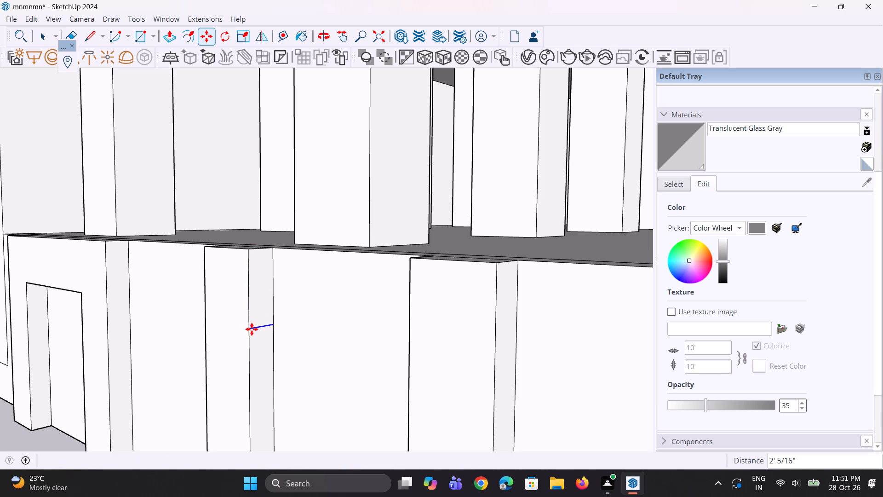
Pull the third strip's marked upper section across to meet the fourth strip, forming a second lintel.
key(p)
click(263, 300)
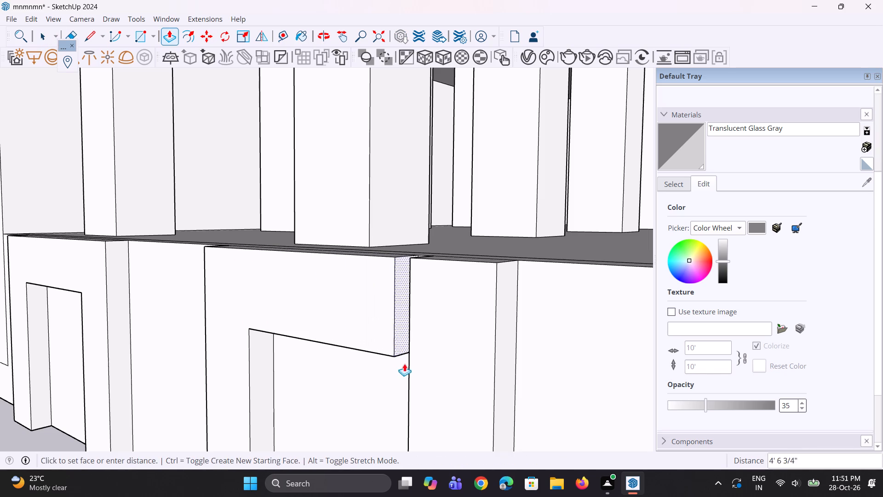
click(410, 380)
Erase the vertical seam between the second lintel and the fourth strip on the frame's front face.
middle_drag(380, 364, 433, 364)
key(e)
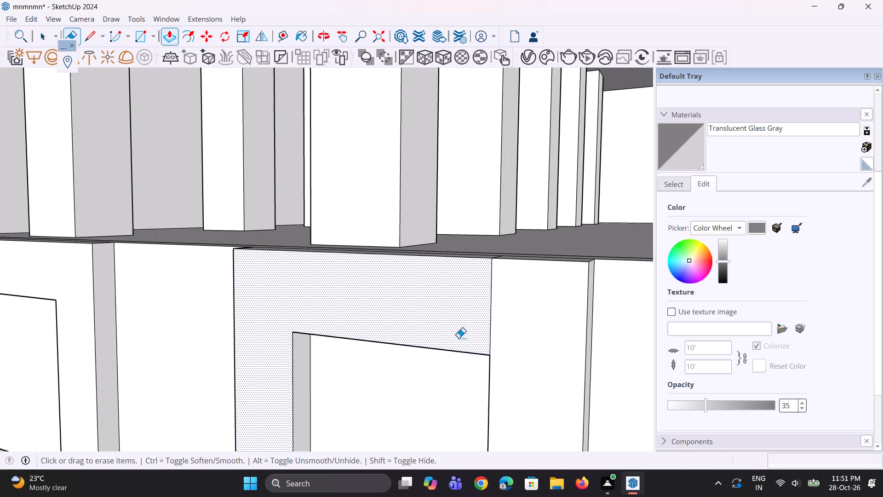
drag(483, 322, 496, 326)
middle_drag(441, 353, 464, 316)
scroll(465, 316, down, 5)
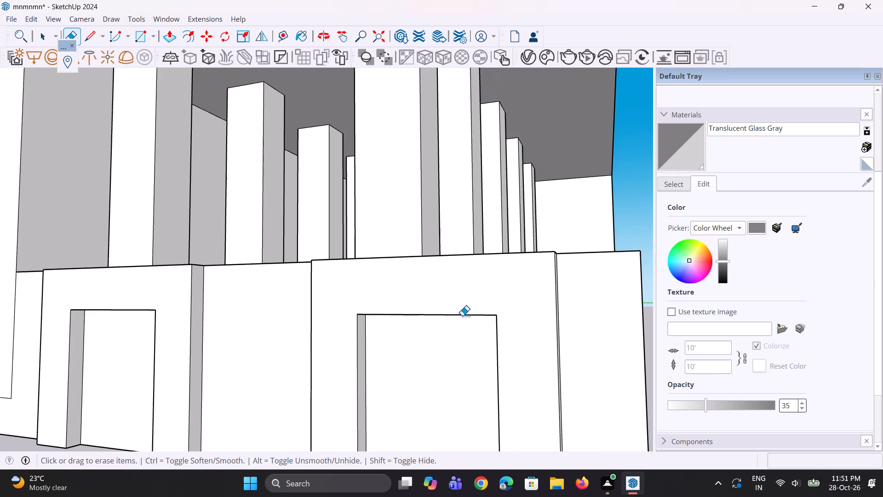
Push/Pull the underside of the second lintel about 1 5/8", taking the height from the first frame.
middle_drag(374, 316, 454, 292)
key(p)
scroll(450, 315, up, 2)
middle_drag(445, 310, 445, 263)
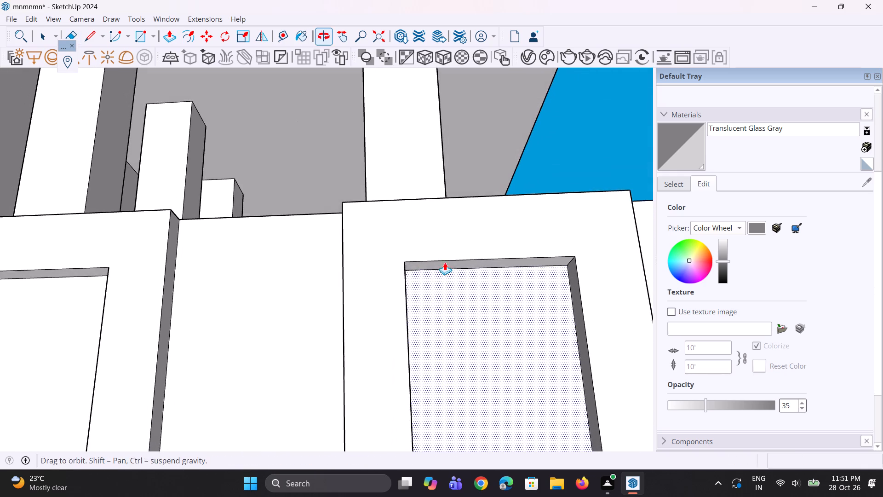
click(443, 262)
scroll(414, 264, down, 4)
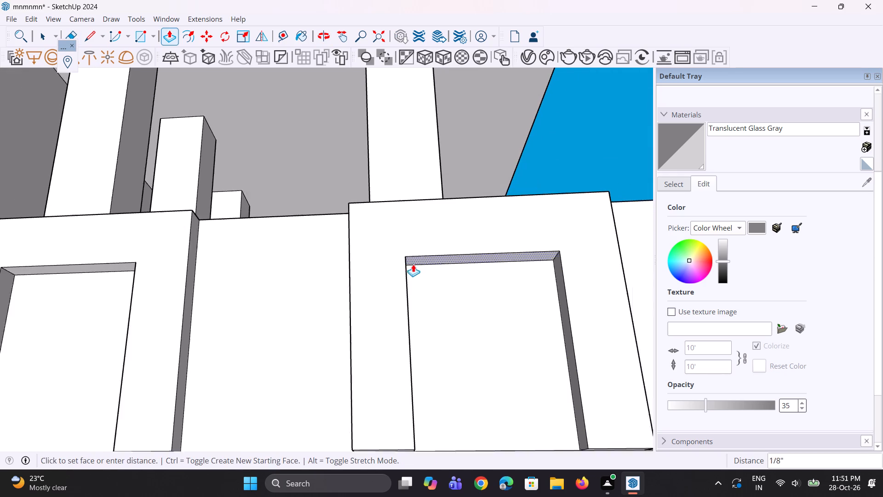
click(187, 268)
middle_drag(328, 251, 324, 318)
Erase the seam line crossing the top face of the second projecting frame.
scroll(321, 313, down, 2)
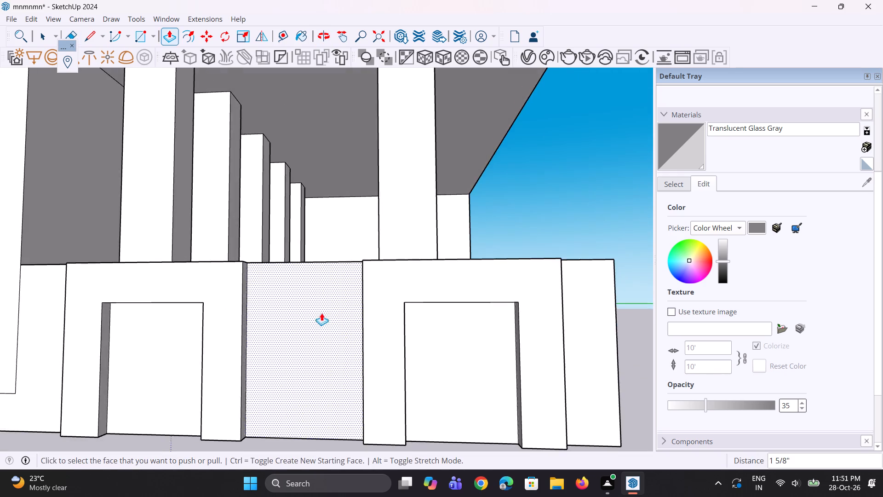
scroll(321, 313, down, 3)
middle_drag(410, 307, 237, 381)
scroll(136, 378, up, 6)
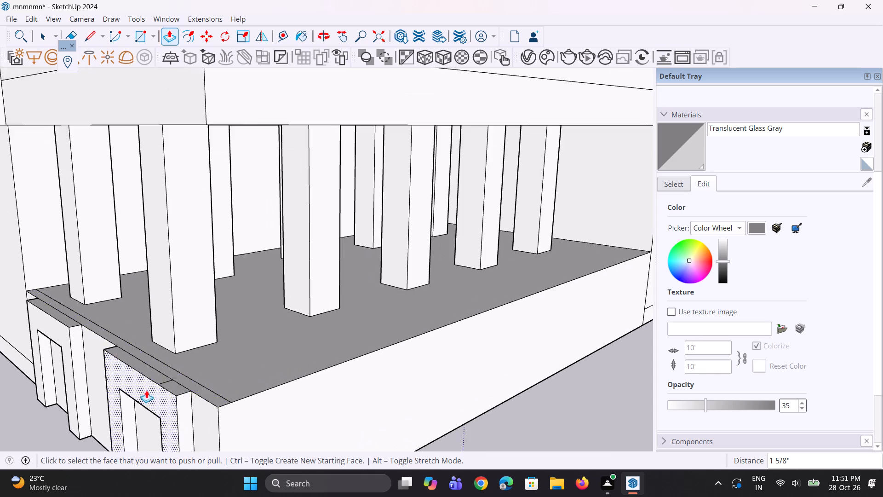
scroll(146, 390, up, 7)
key(e)
drag(174, 383, 177, 384)
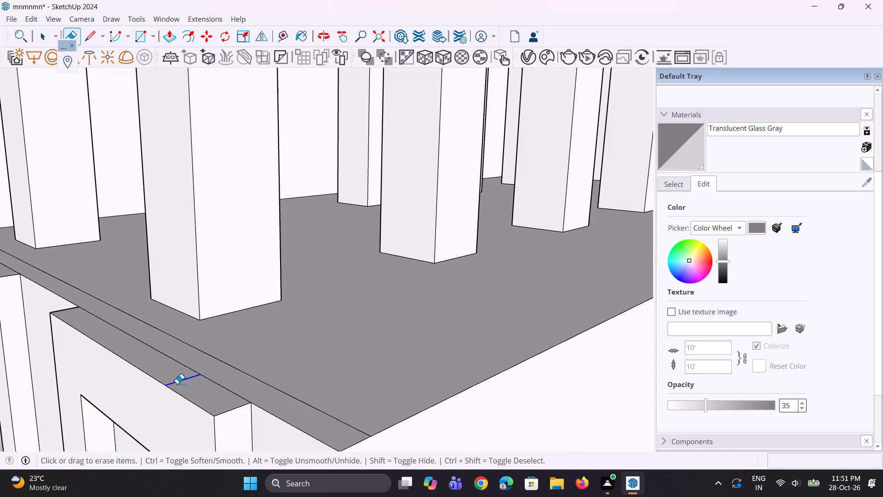
drag(177, 384, 183, 384)
Push/Pull the second frame's front face to align with the top front corner of the first frame.
scroll(218, 370, down, 5)
key(space)
key(o)
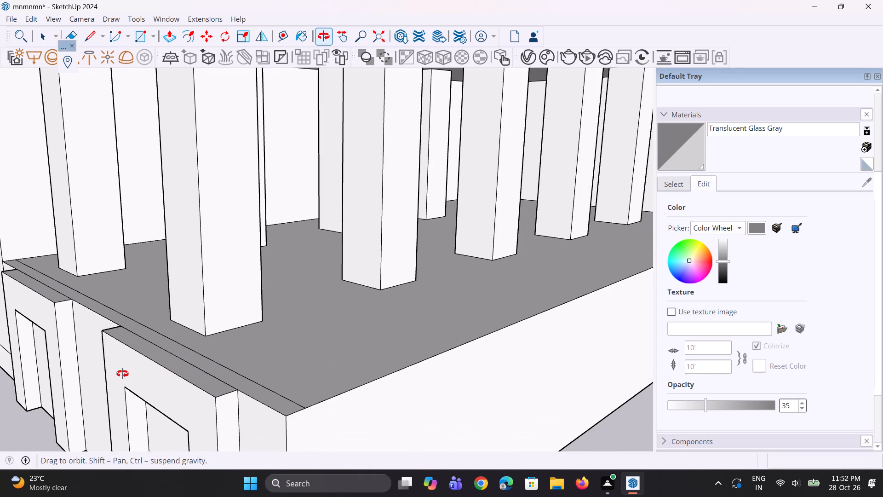
key(p)
click(120, 369)
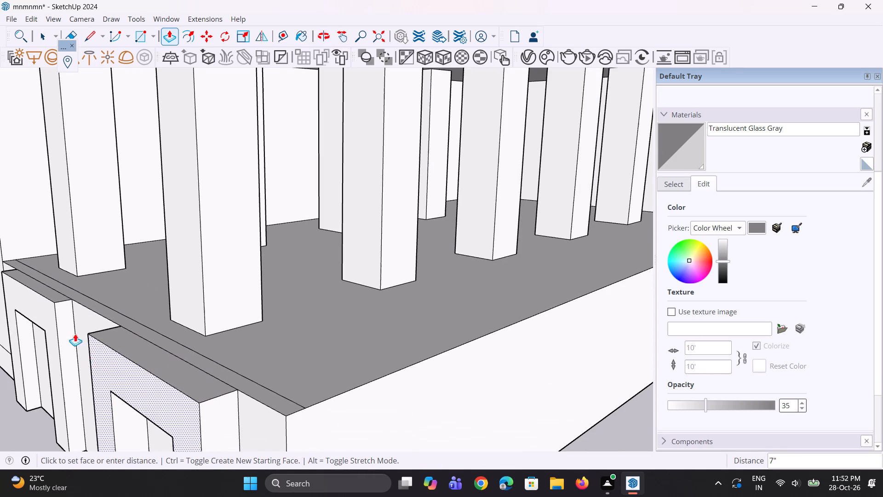
click(56, 306)
Examine both door-like frames, the column area and the stair side of the ground floor from several angles.
middle_drag(52, 324, 164, 306)
scroll(165, 306, down, 4)
middle_drag(221, 338, 383, 370)
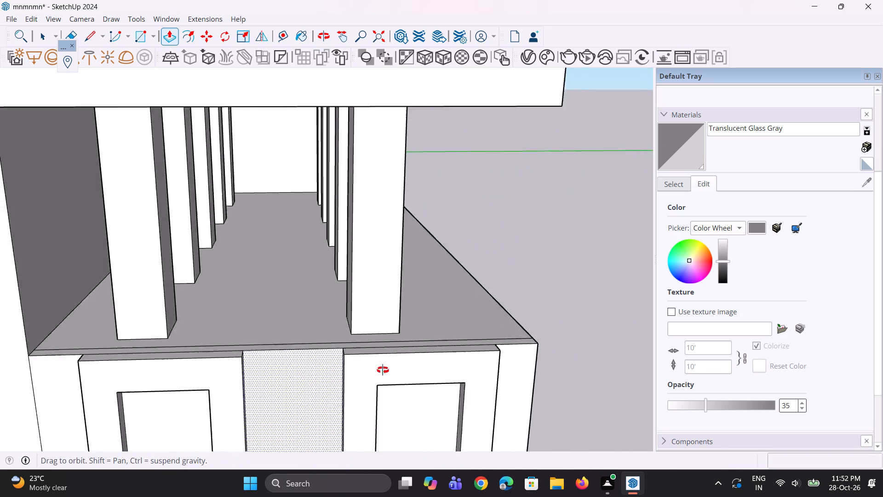
middle_drag(383, 370, 462, 343)
key(space)
key(space)
middle_drag(449, 364, 333, 342)
scroll(298, 329, down, 10)
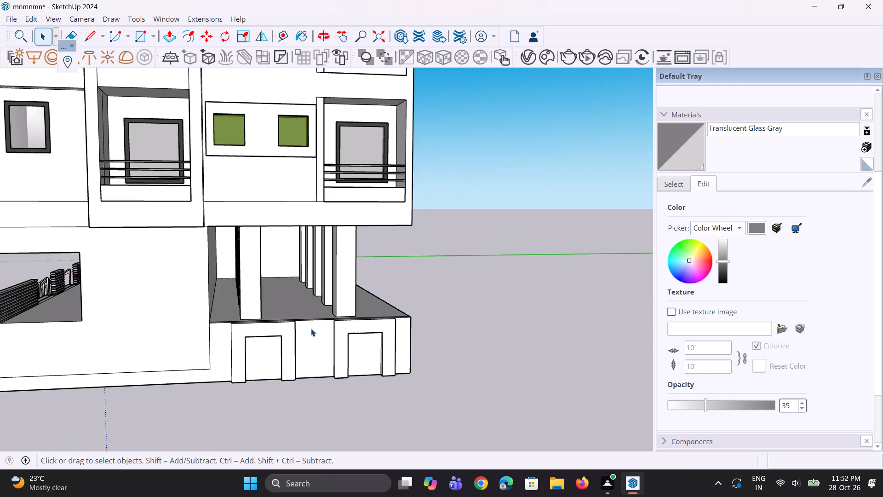
middle_drag(396, 351, 143, 359)
scroll(150, 347, up, 2)
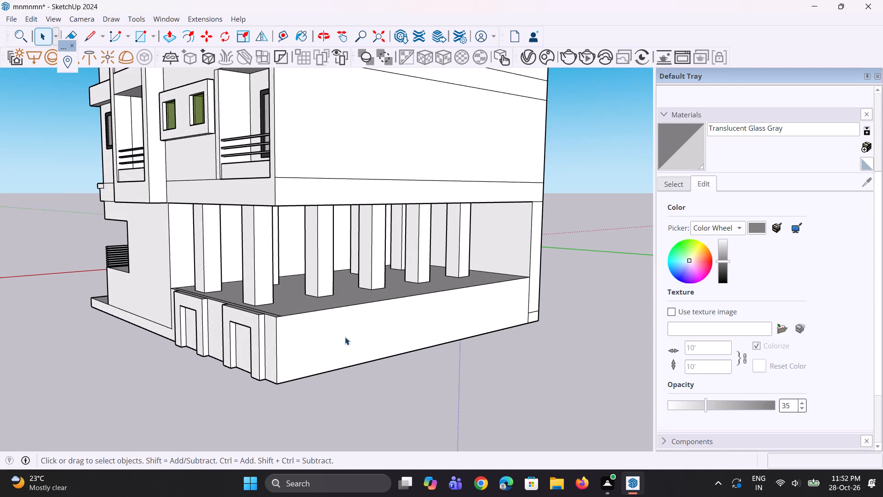
scroll(281, 315, up, 2)
middle_drag(229, 288, 498, 322)
scroll(409, 329, down, 3)
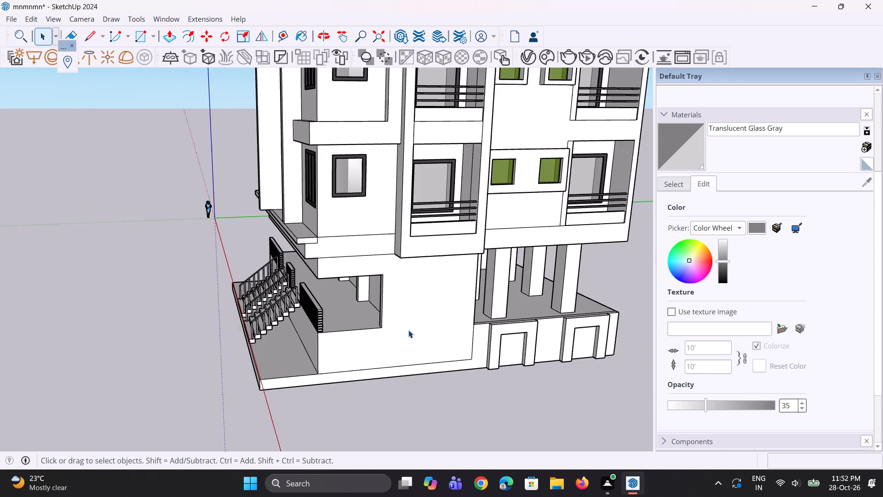
scroll(408, 330, down, 2)
middle_drag(454, 327, 455, 316)
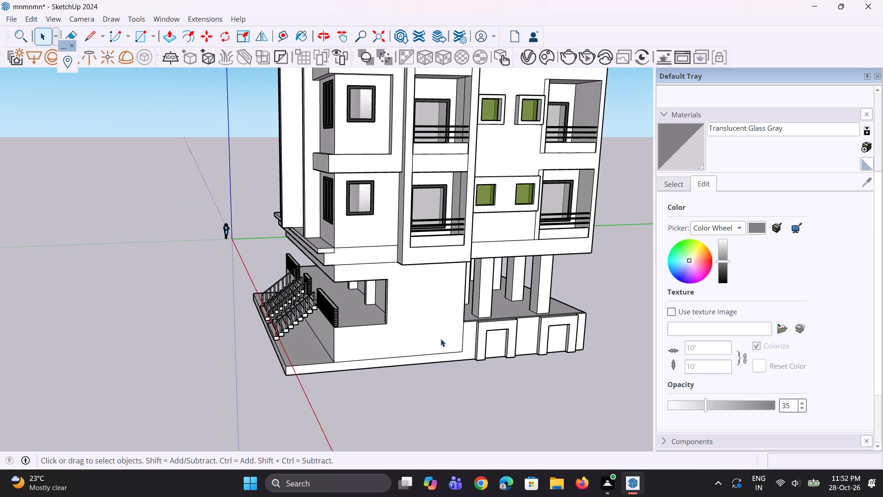
Draw a vertical line from the lower inner corner of the stair-side opening down to the base's bottom edge.
scroll(361, 393, up, 3)
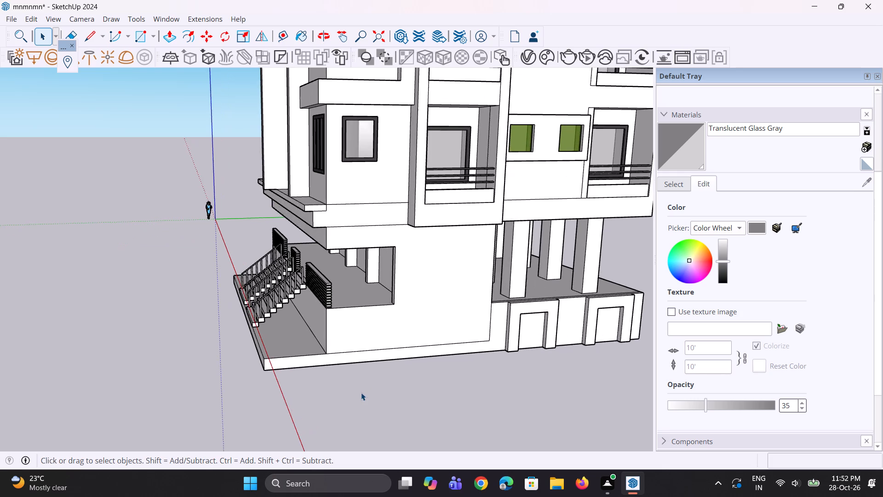
middle_drag(361, 393, 348, 350)
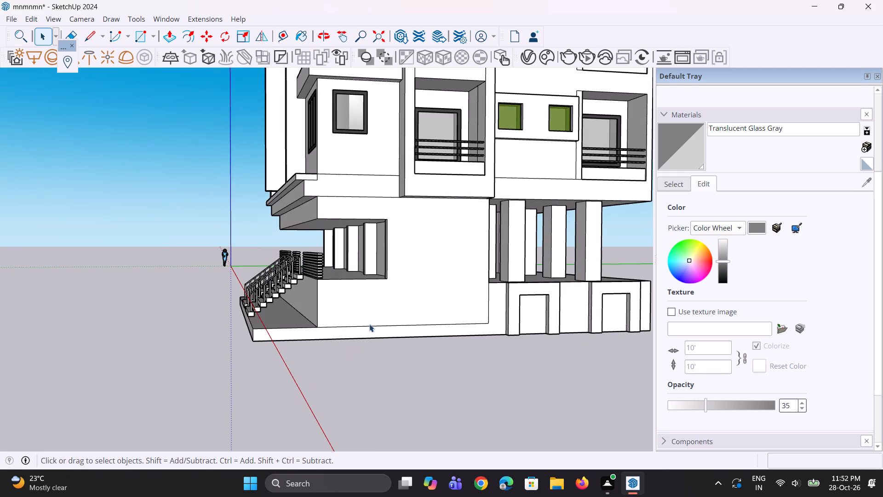
key(l)
scroll(385, 304, up, 1)
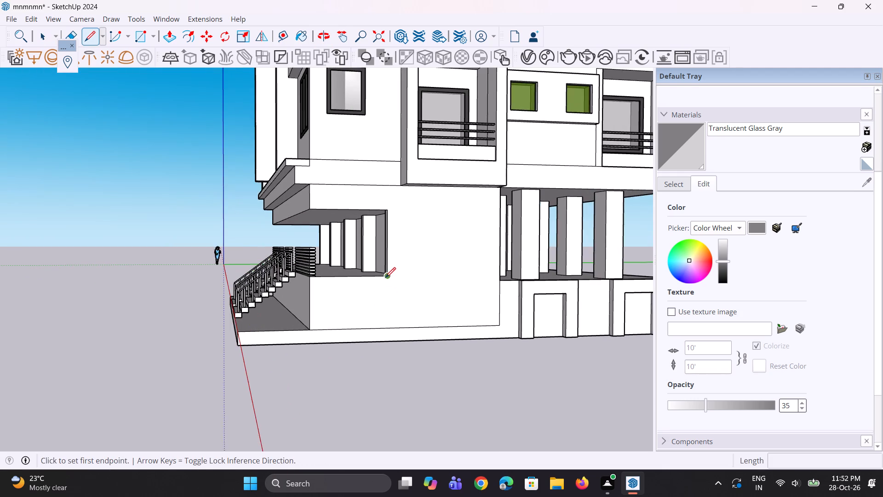
scroll(385, 277, up, 2)
click(388, 278)
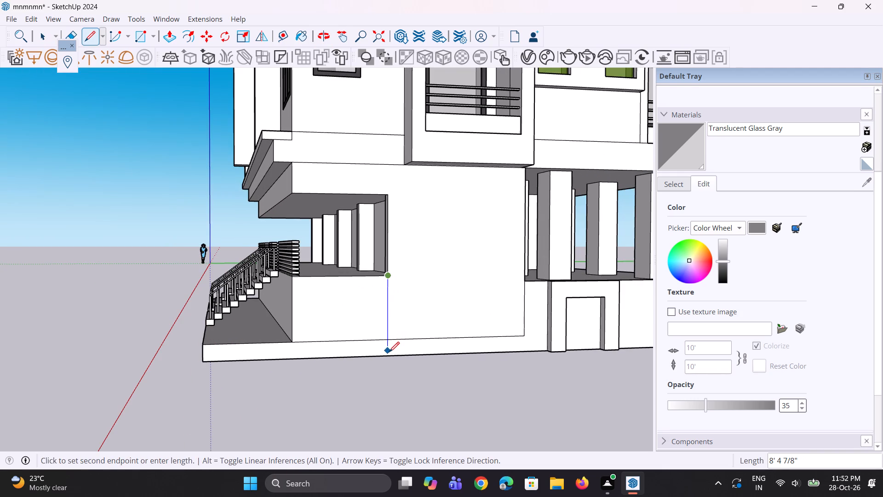
click(389, 354)
Erase the wall panel's bottom edge and far vertical edge on the column side of the new vertical line.
scroll(398, 345, up, 2)
key(e)
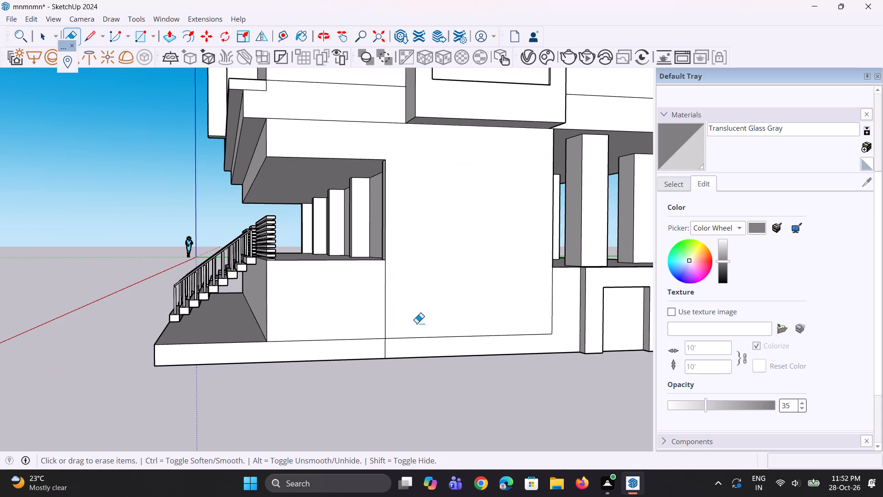
drag(417, 323, 417, 341)
drag(556, 312, 548, 312)
scroll(456, 289, down, 5)
middle_drag(440, 292, 440, 324)
scroll(422, 306, down, 5)
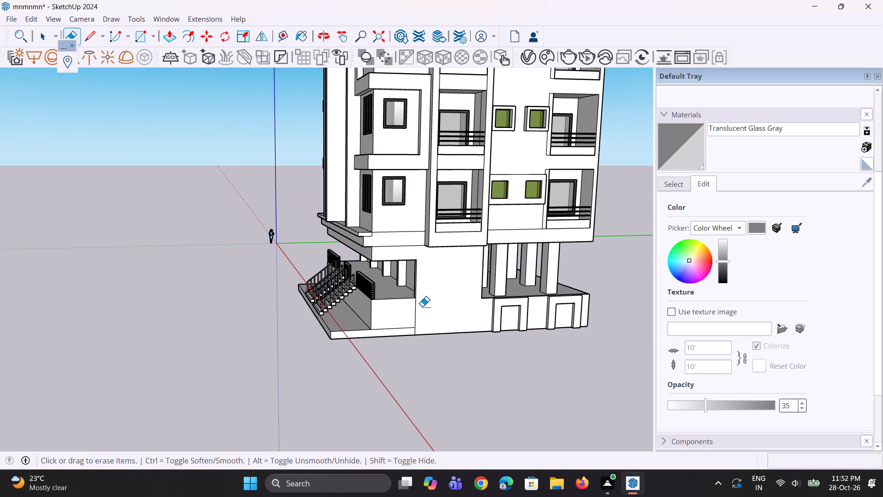
Frame the whole building in view and open the V-Ray Asset Editor.
scroll(359, 307, down, 9)
middle_drag(355, 307, 370, 289)
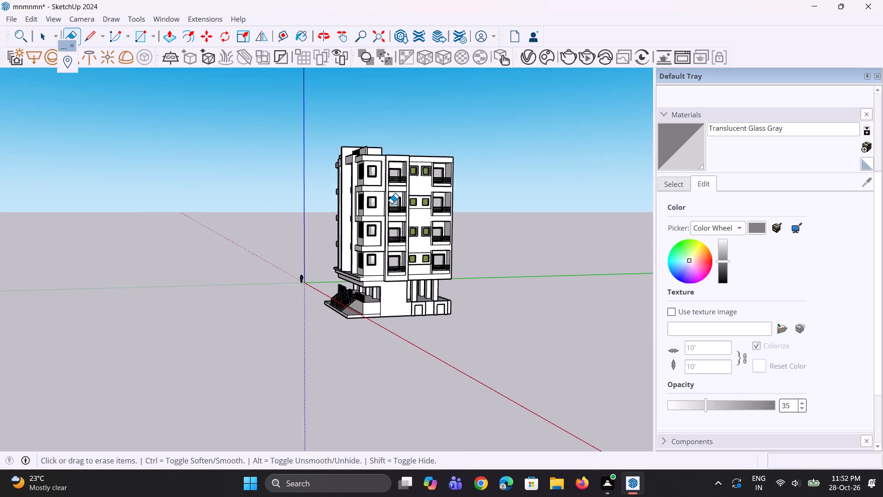
scroll(391, 203, up, 4)
click(528, 60)
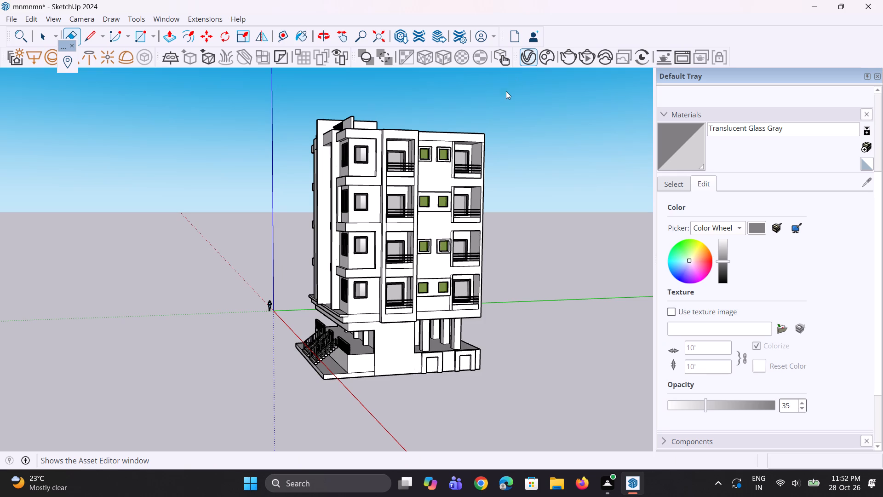
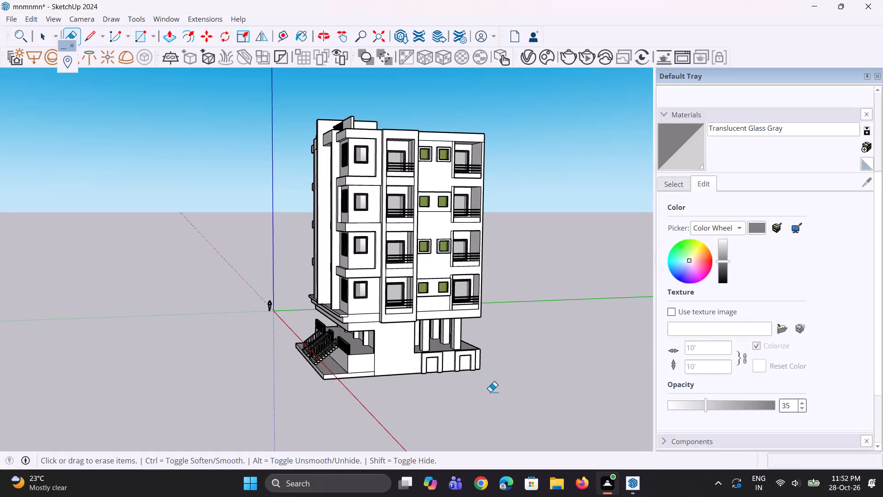
Minimize the V-Ray Asset Editor and save the model.
scroll(481, 395, up, 5)
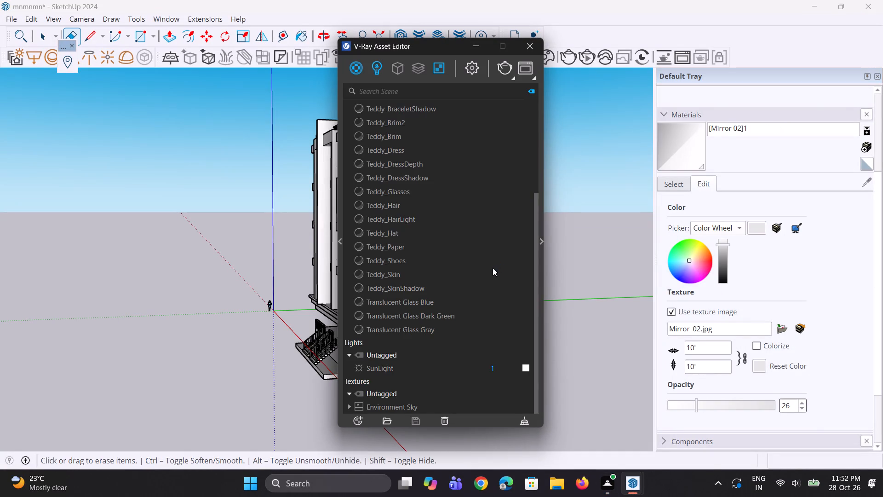
key(ctrl+s)
key(space)
key(space)
click(477, 49)
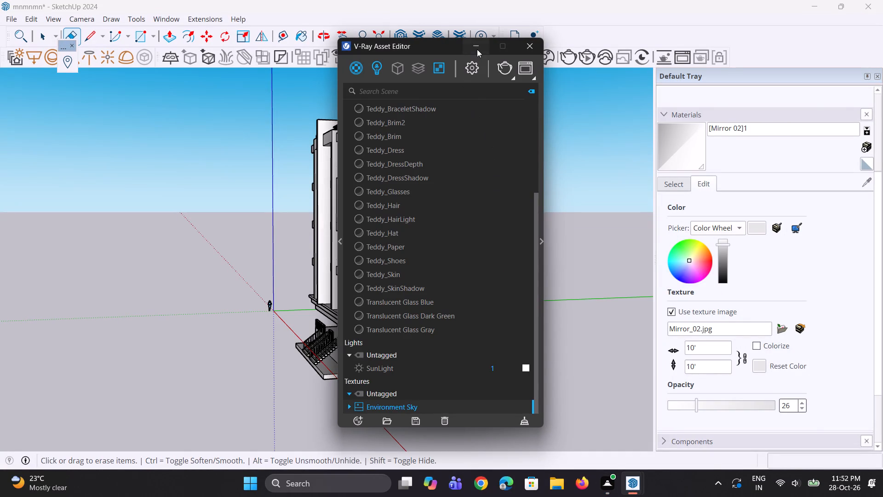
key(ctrl+s)
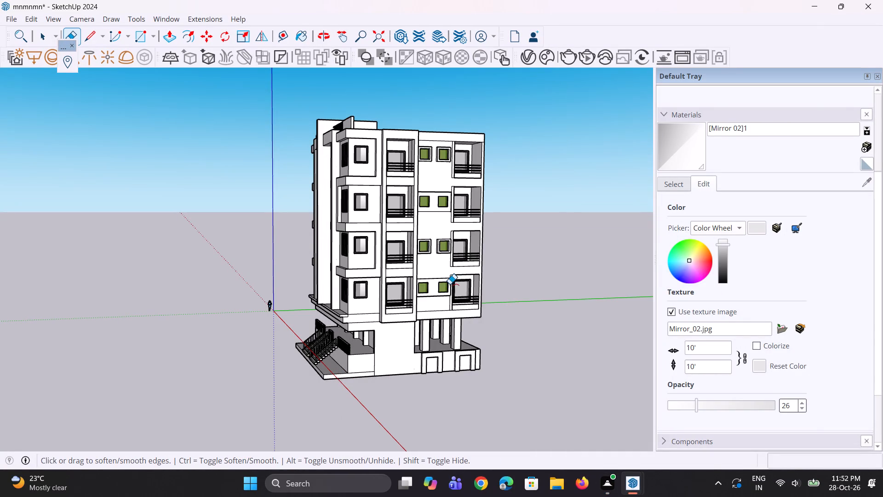
key(space)
key(space)
scroll(338, 345, up, 3)
middle_drag(338, 345, 355, 351)
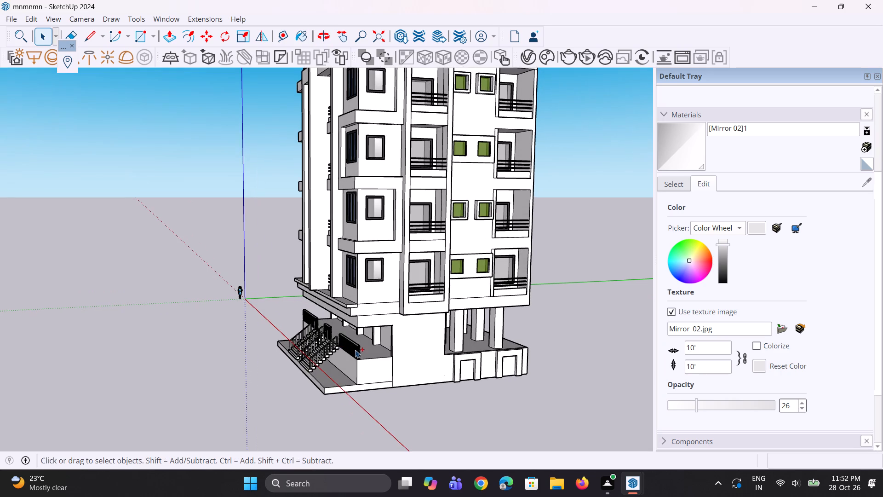
key(ctrl+s)
Copy the vertical end edge of the roof-corner parapet wall 9" along its inner face.
scroll(361, 361, up, 1)
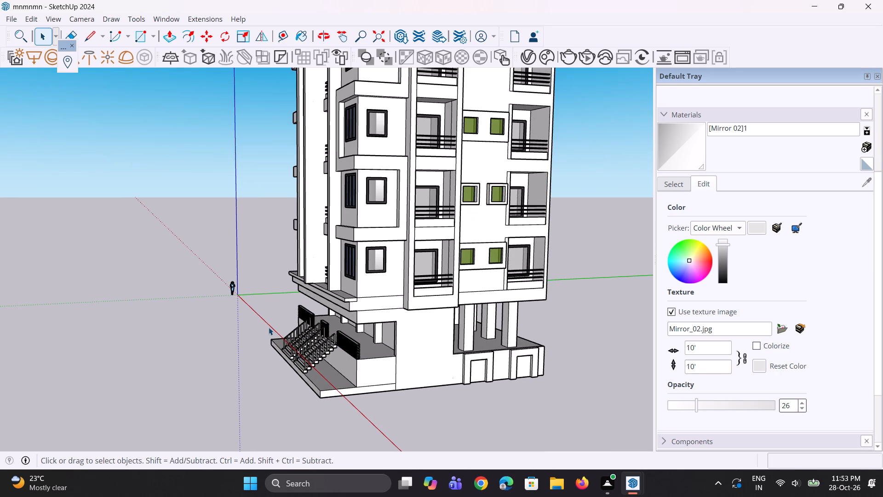
scroll(269, 327, down, 4)
middle_drag(285, 268, 384, 279)
scroll(315, 353, down, 5)
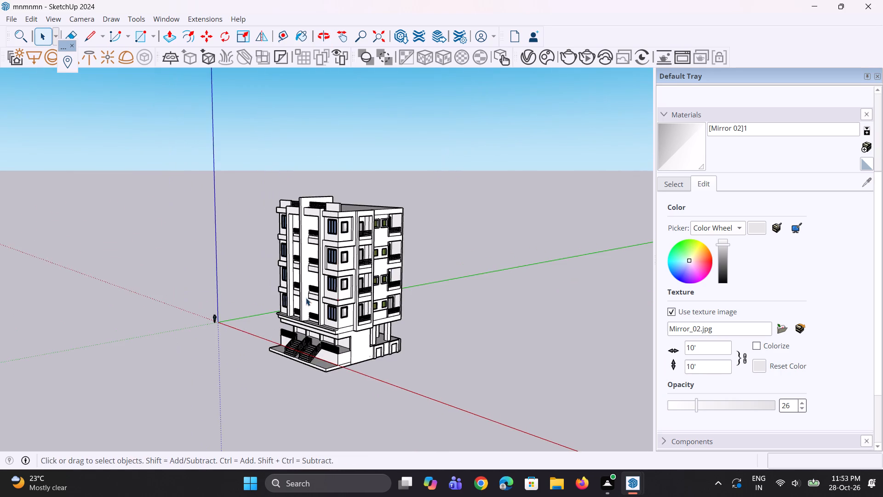
middle_drag(315, 297, 425, 289)
scroll(404, 301, up, 1)
scroll(350, 187, up, 13)
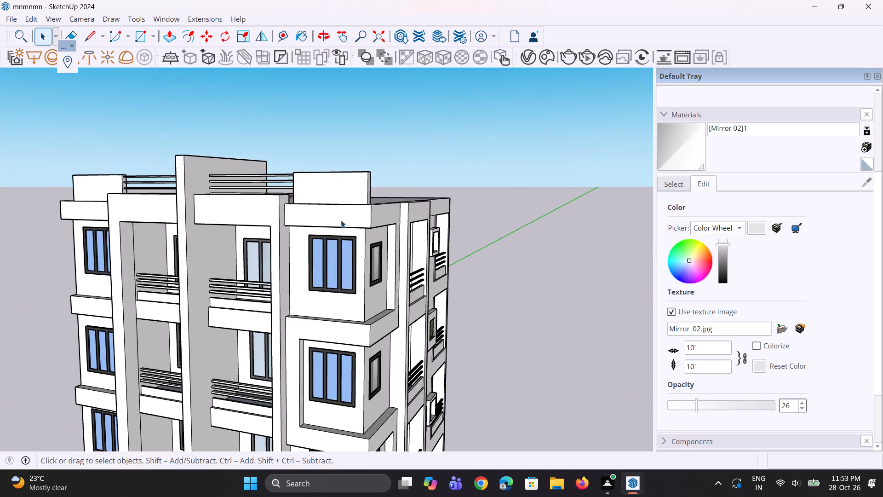
scroll(341, 220, up, 3)
middle_drag(365, 253, 155, 279)
scroll(228, 246, up, 4)
middle_drag(223, 220, 159, 234)
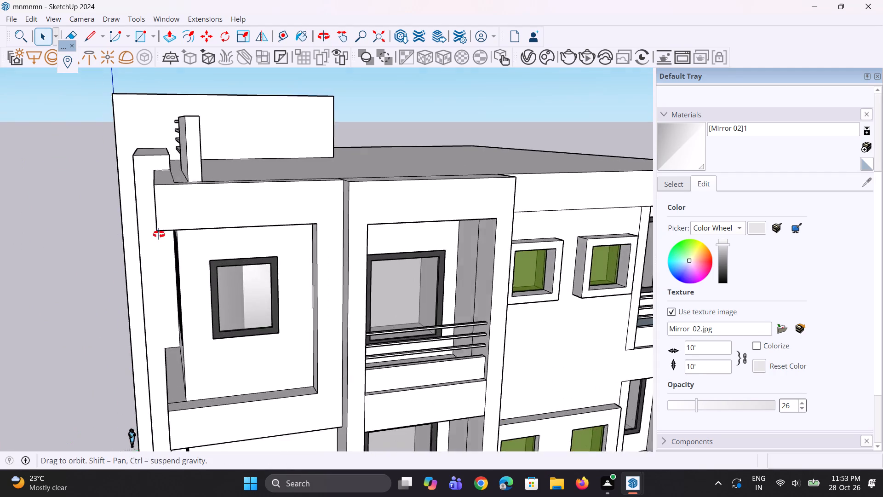
middle_drag(159, 234, 38, 273)
scroll(60, 194, up, 5)
scroll(83, 183, down, 3)
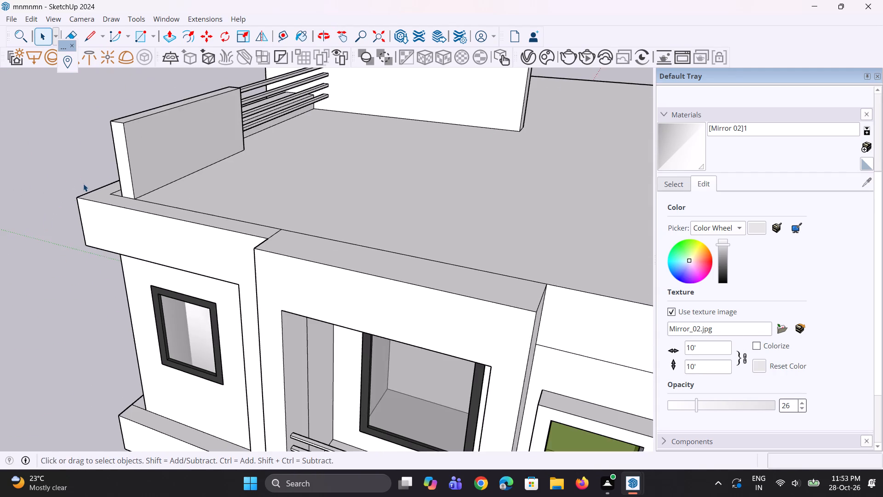
middle_drag(121, 200, 6, 224)
key(space)
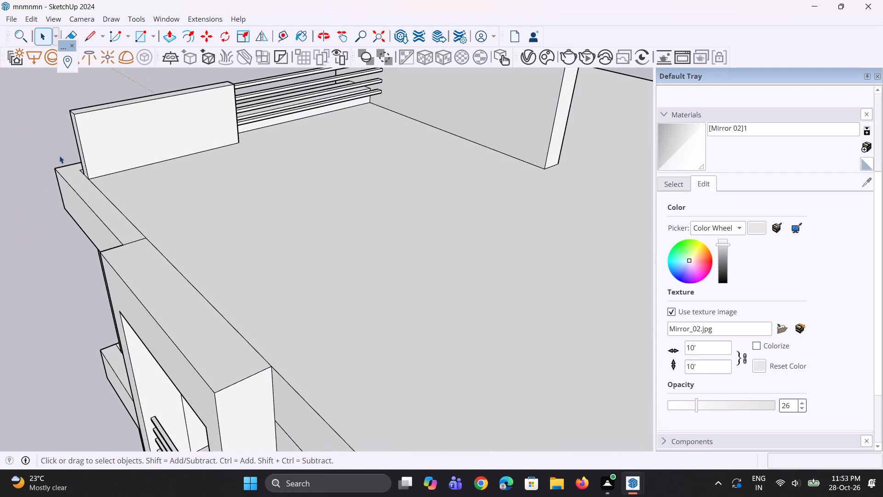
click(86, 164)
scroll(86, 166, up, 2)
key(m)
scroll(86, 179, up, 2)
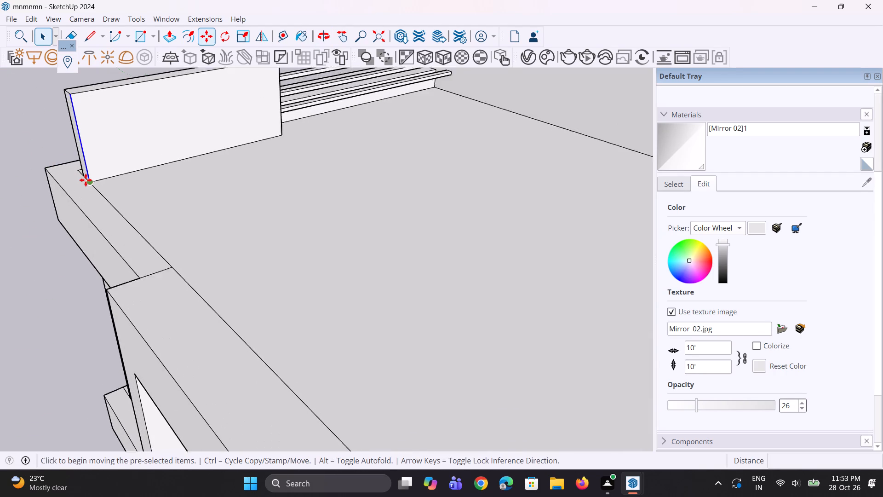
click(87, 180)
click(112, 175)
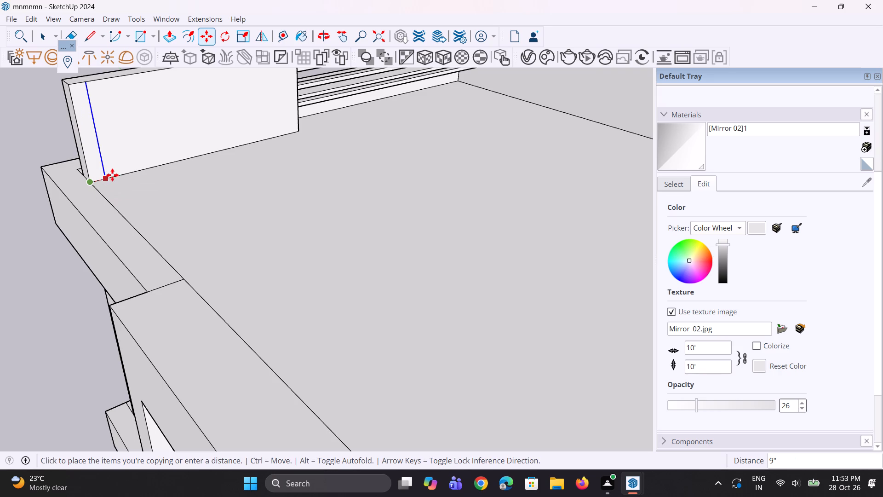
Push/Pull the 9" strip on the corner parapet 10' 6" along the roof edge to the adjacent balcony frame.
key(p)
click(97, 157)
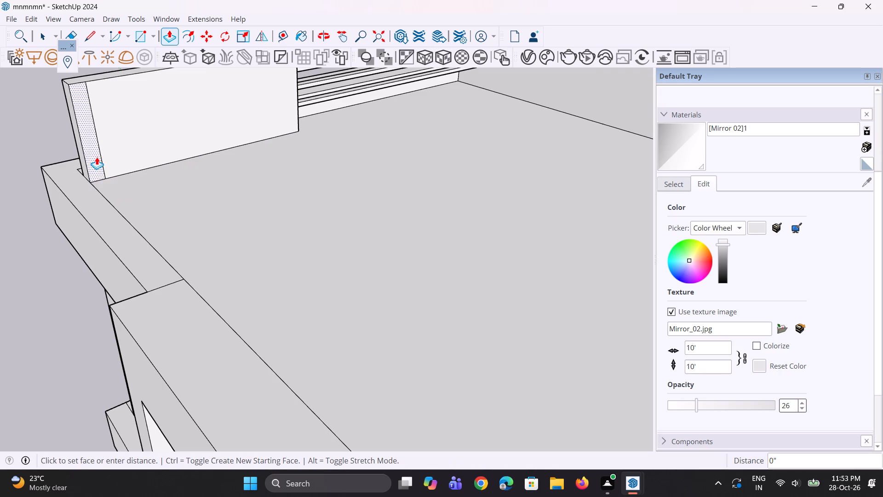
click(172, 281)
Raise the top face of the balcony frame beside the corner parapet 4' 8 5/8" to the parapet's height.
scroll(149, 292, down, 5)
middle_drag(155, 288, 163, 277)
scroll(178, 309, down, 3)
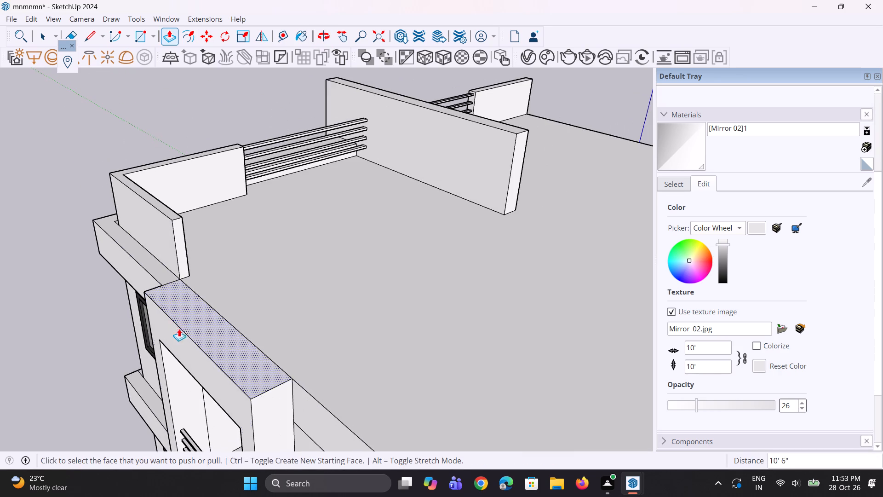
click(212, 330)
middle_drag(199, 290, 580, 243)
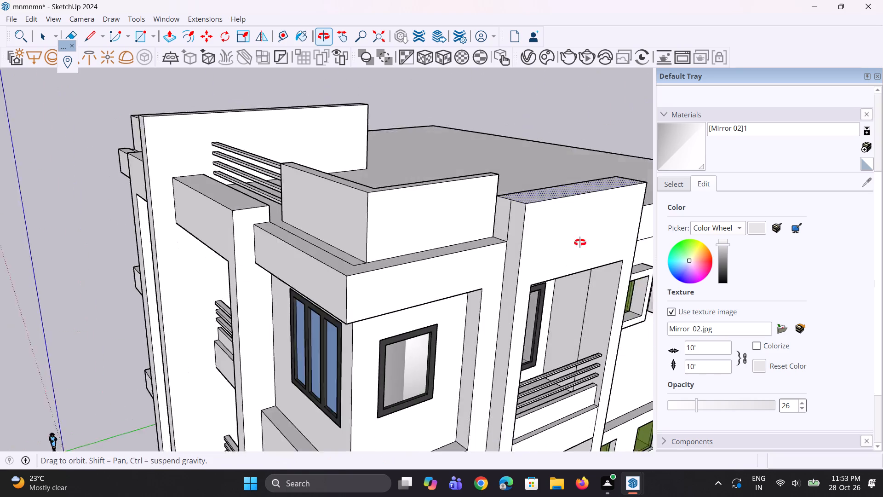
middle_drag(580, 243, 583, 241)
click(473, 163)
Erase the vertical seam line on the raised balcony frame's side face next to the parapet.
scroll(545, 177, up, 3)
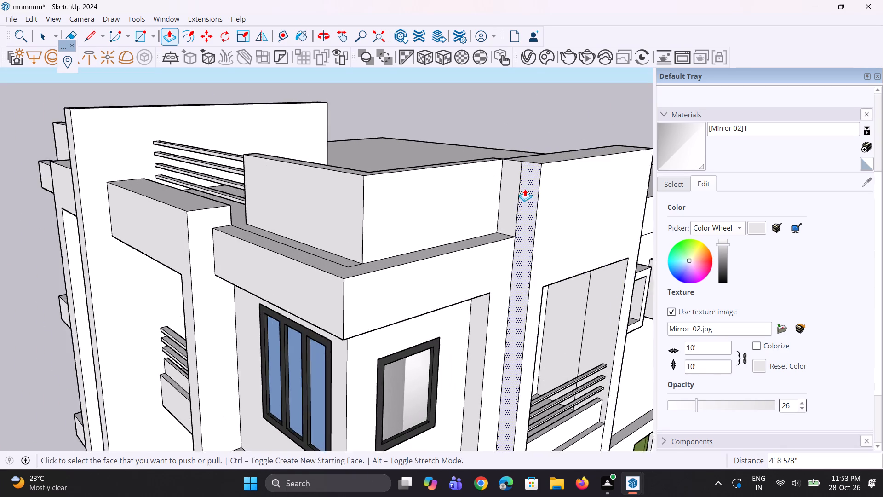
scroll(525, 189, up, 4)
key(e)
drag(524, 190, 511, 193)
Examine the extended parapet, the raised balcony frame and the roof band above the green windows from several angles.
scroll(409, 234, down, 4)
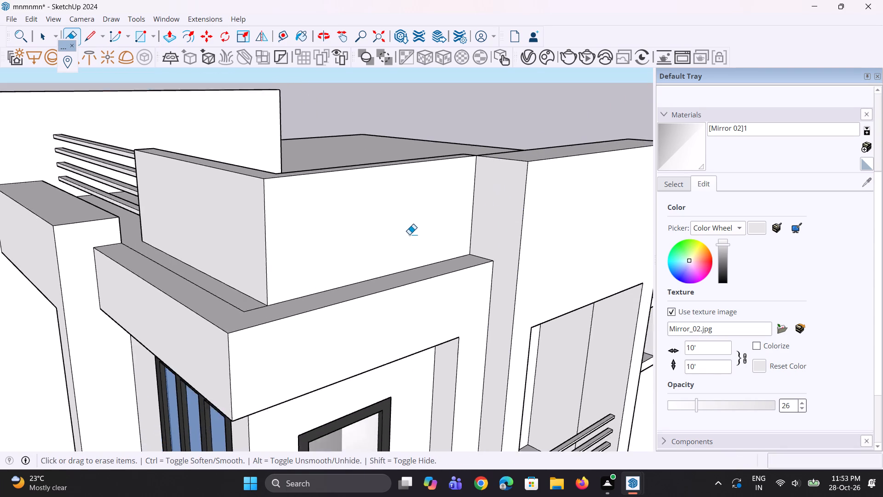
middle_drag(512, 212, 361, 235)
middle_drag(532, 253, 194, 196)
scroll(168, 239, down, 6)
middle_drag(171, 250, 503, 243)
scroll(503, 243, up, 1)
scroll(395, 254, down, 5)
middle_drag(542, 335, 525, 298)
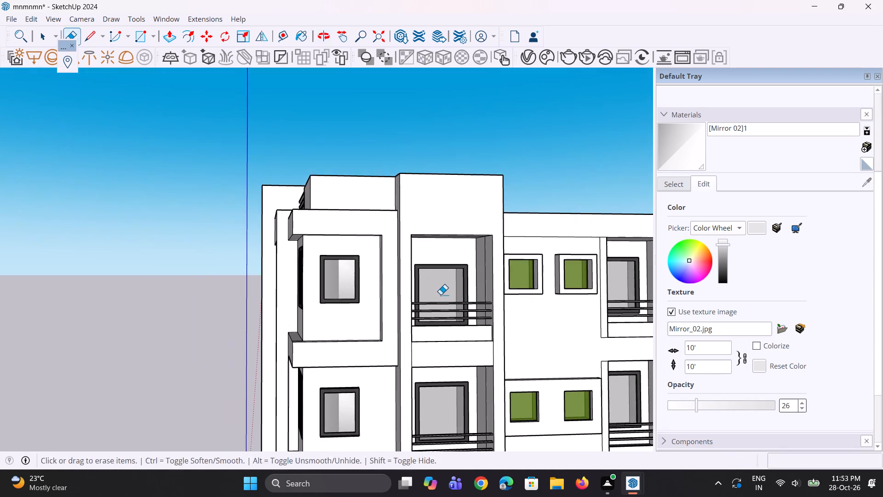
scroll(441, 295, down, 11)
scroll(417, 320, up, 8)
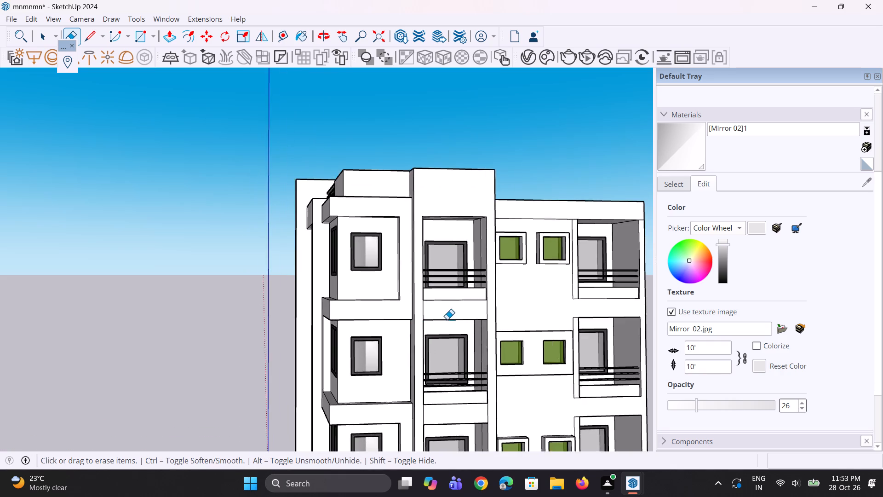
middle_drag(447, 319, 397, 311)
scroll(397, 311, up, 1)
scroll(382, 310, down, 9)
middle_drag(425, 287, 445, 356)
scroll(489, 272, up, 10)
middle_drag(465, 290, 465, 329)
scroll(450, 312, up, 3)
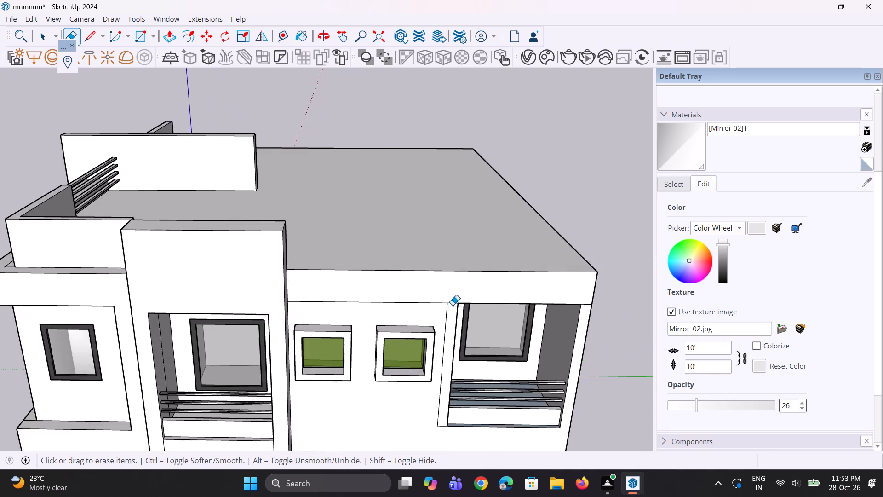
scroll(453, 305, up, 7)
middle_drag(462, 299, 464, 313)
scroll(433, 308, down, 5)
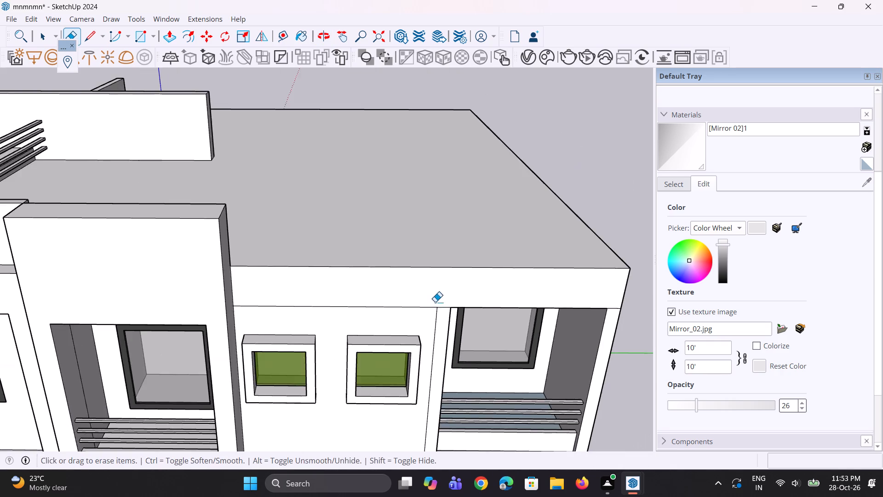
scroll(435, 302, down, 5)
middle_drag(445, 325, 449, 328)
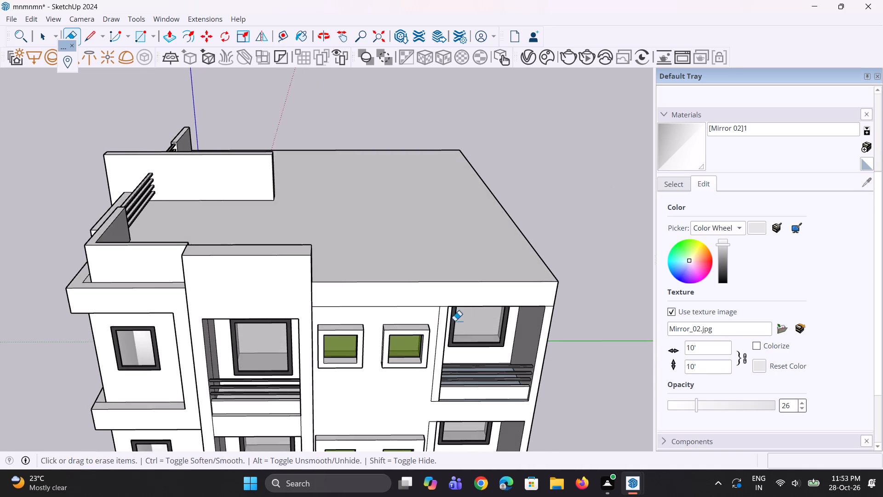
scroll(478, 305, up, 5)
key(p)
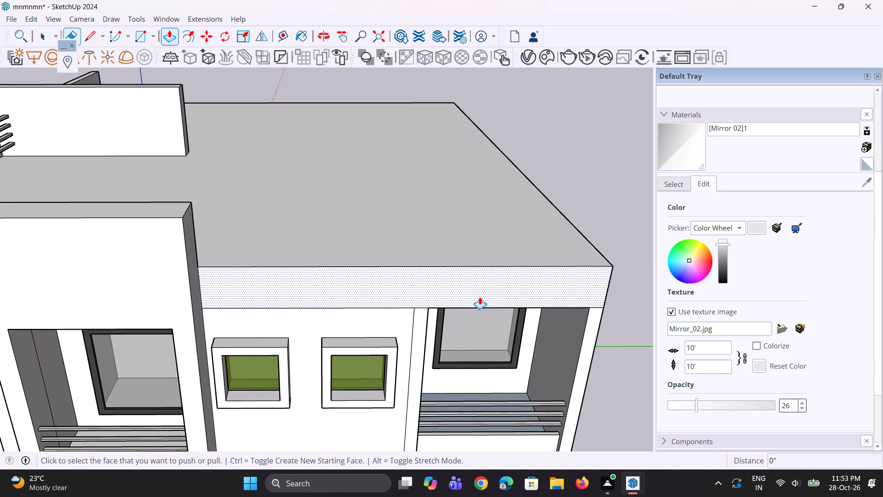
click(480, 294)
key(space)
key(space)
Draw a vertical line across the roof band from the far balcony opening's upper corner to the roof edge.
scroll(444, 306, up, 2)
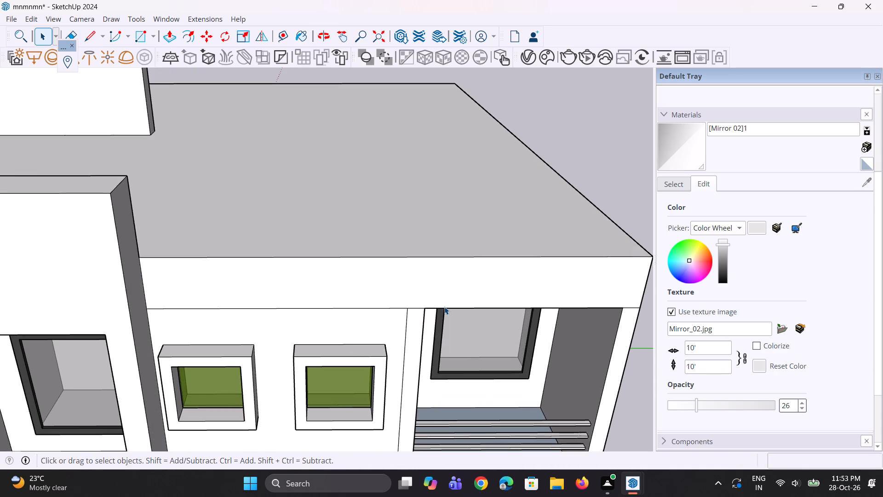
text(lk)
scroll(436, 295, up, 3)
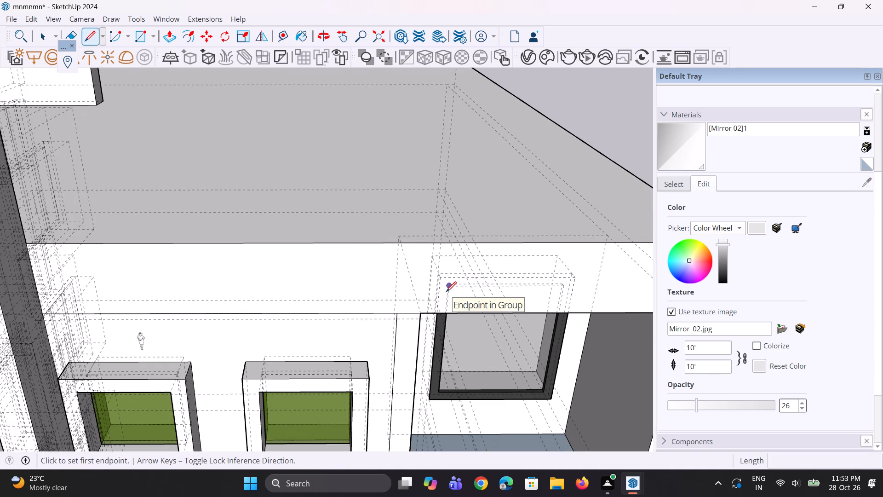
key(k)
middle_drag(422, 312, 414, 303)
click(416, 307)
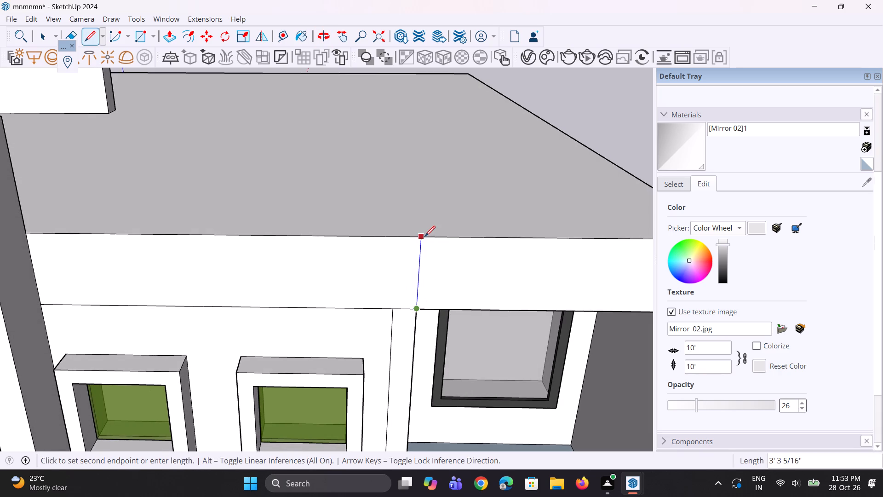
click(425, 236)
Push/Pull the roof band section above the far balcony outward 2' 9", aligned with the projecting balcony frame.
key(p)
click(456, 258)
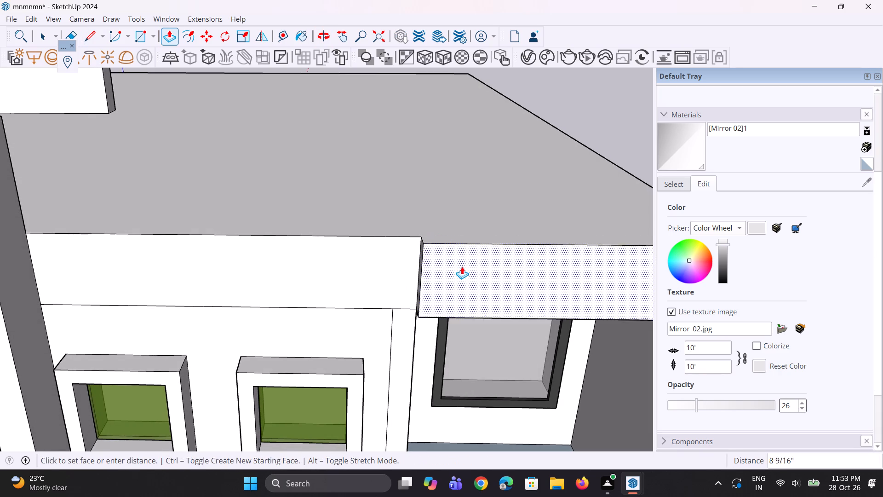
scroll(460, 269, down, 6)
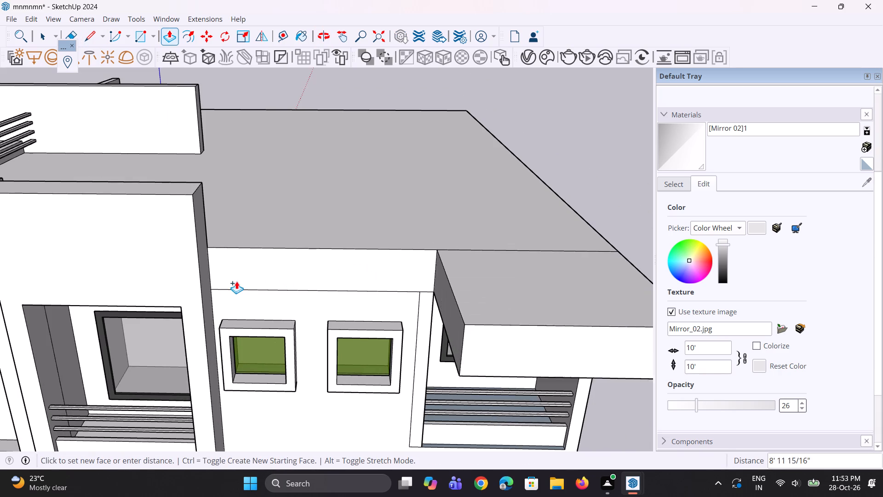
click(200, 282)
Raise the top of the projecting band above the far balcony 4' 8 5/8" to the raised frame's height.
scroll(365, 280, up, 1)
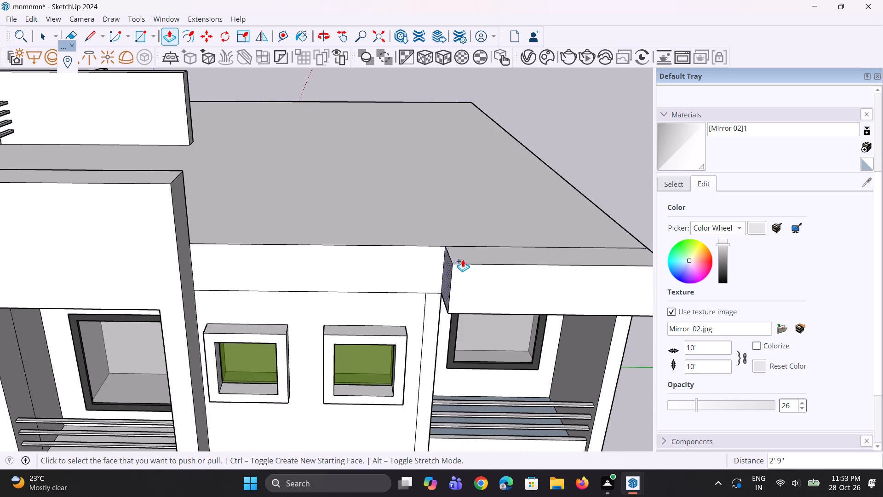
click(474, 256)
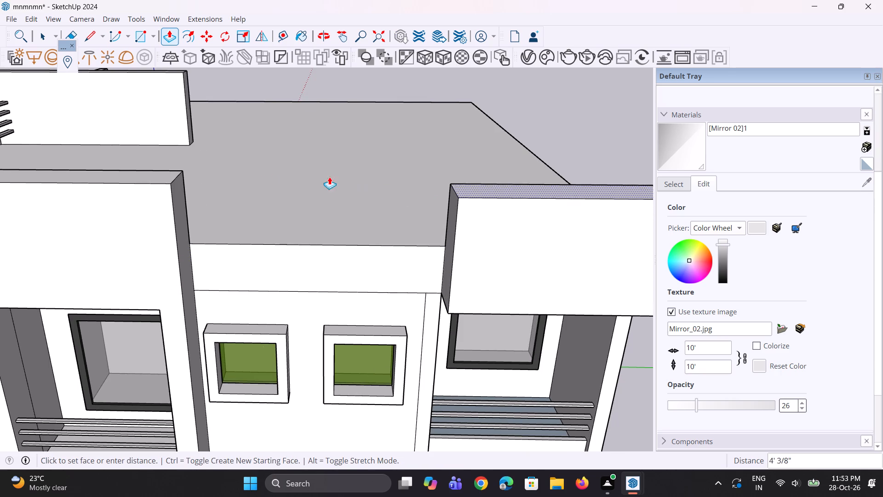
click(166, 183)
Push/Pull the narrow wall strip beside the top-floor far balcony outward 2' 9", flush with the projecting block above.
scroll(170, 223, down, 6)
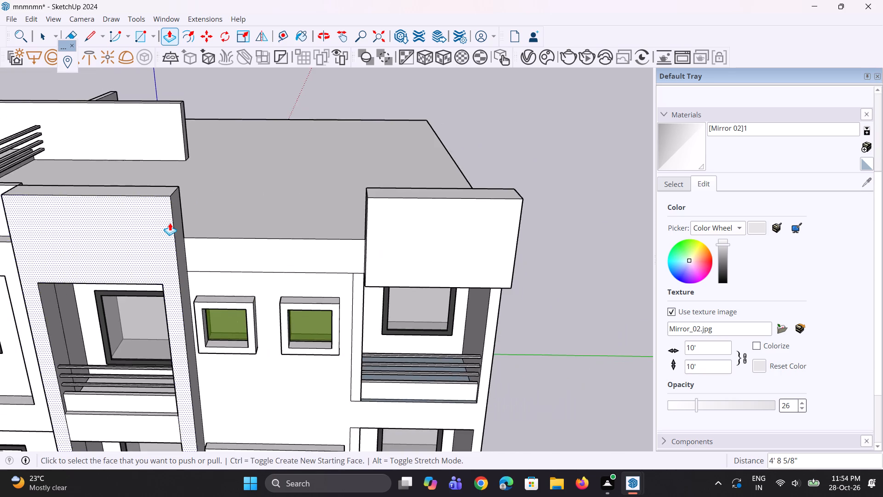
scroll(170, 223, down, 2)
scroll(373, 298, up, 2)
scroll(386, 333, up, 1)
scroll(285, 325, up, 2)
double_click(277, 327)
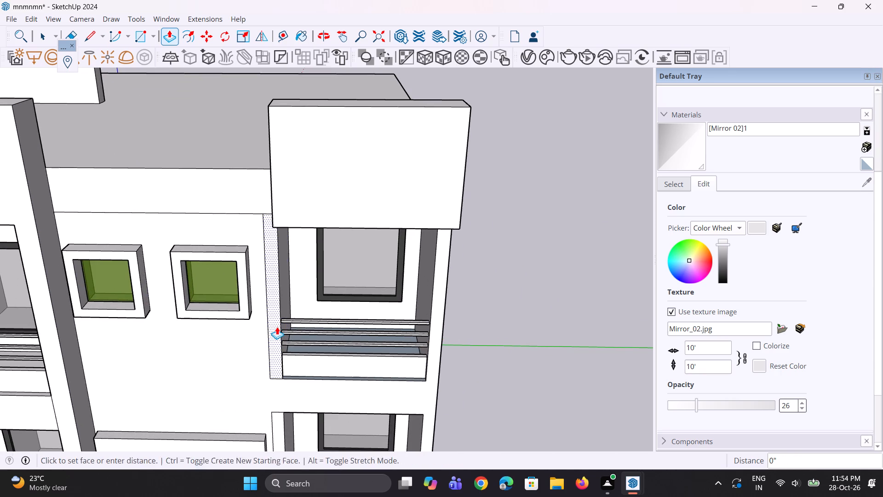
key(ctrl+z)
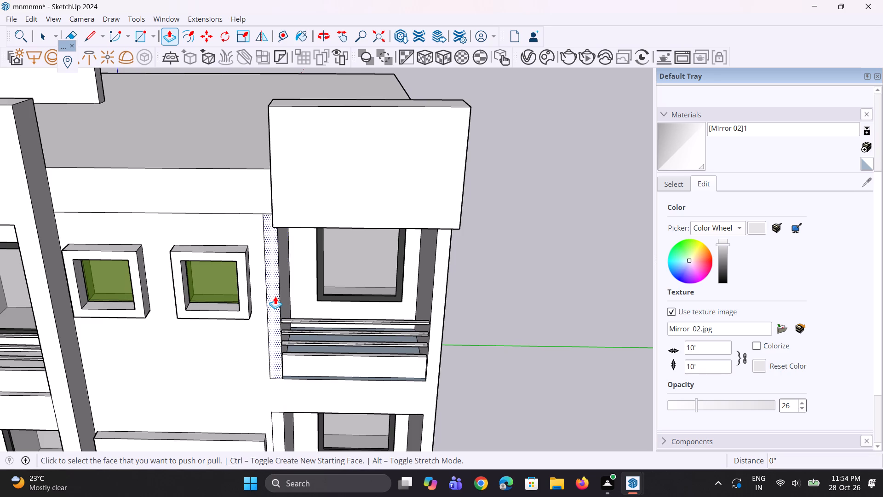
click(275, 296)
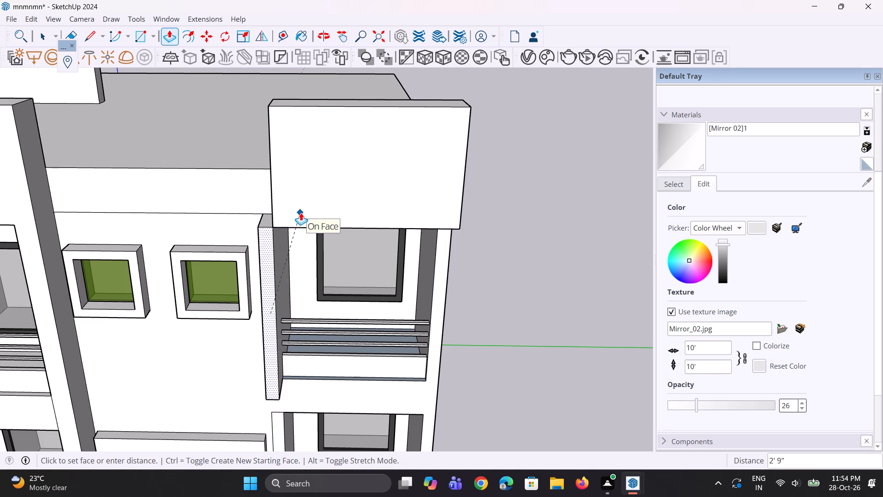
click(301, 213)
middle_drag(262, 229, 355, 220)
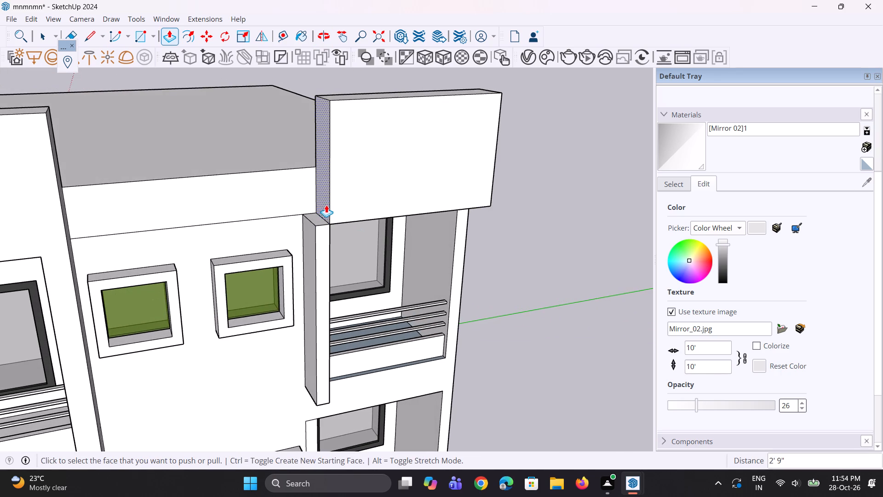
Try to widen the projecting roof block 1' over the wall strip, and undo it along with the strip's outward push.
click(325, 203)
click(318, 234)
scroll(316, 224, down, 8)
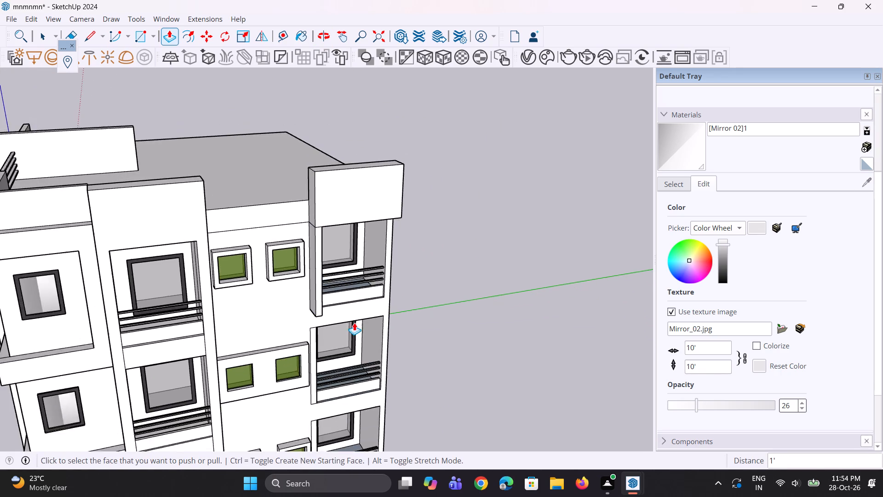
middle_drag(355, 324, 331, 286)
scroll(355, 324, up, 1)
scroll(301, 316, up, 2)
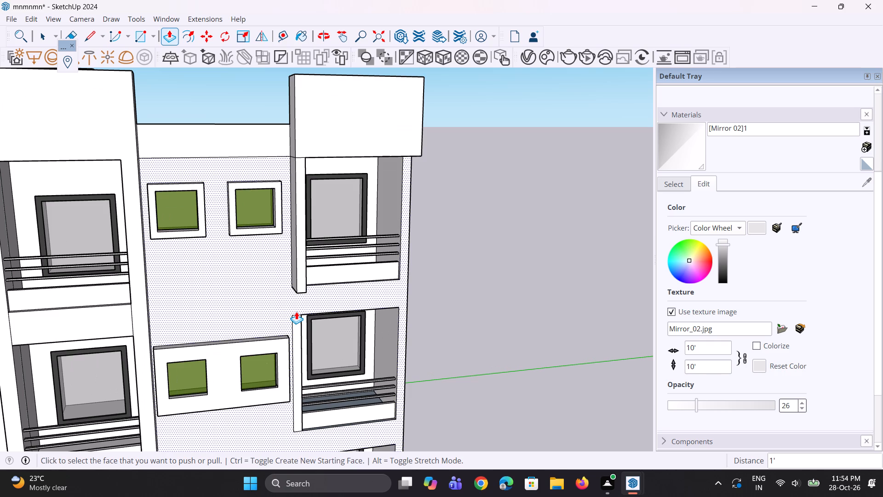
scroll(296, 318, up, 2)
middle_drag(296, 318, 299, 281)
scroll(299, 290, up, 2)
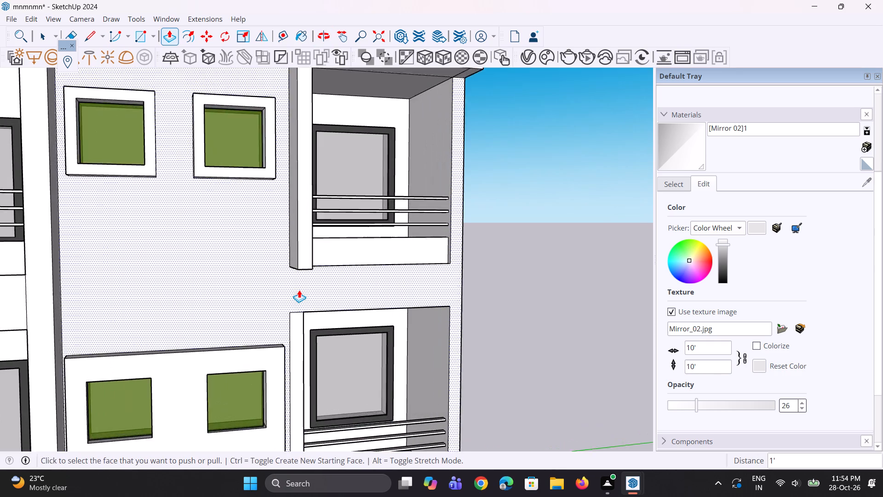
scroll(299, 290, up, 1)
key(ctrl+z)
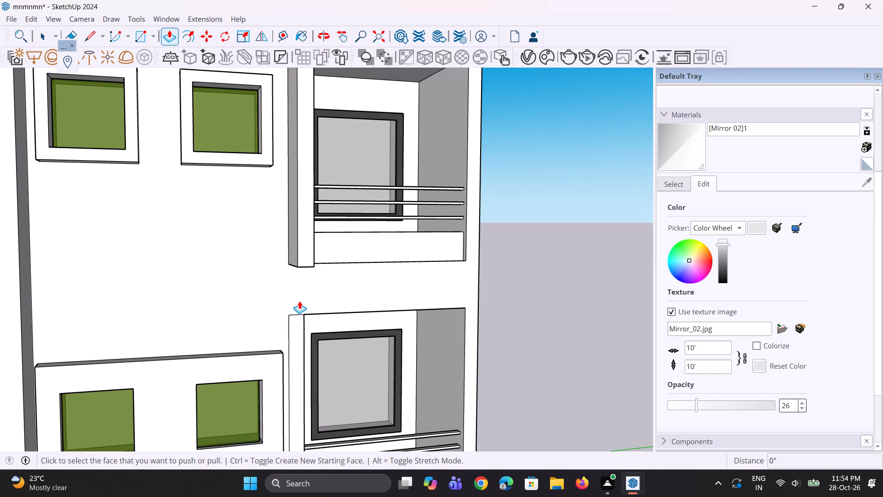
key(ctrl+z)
Draw two 3' 3 5/16" vertical lines across the slab band below the top-floor far balcony, connecting the wall strips' edges above and below.
key(space)
key(l)
scroll(294, 273, up, 2)
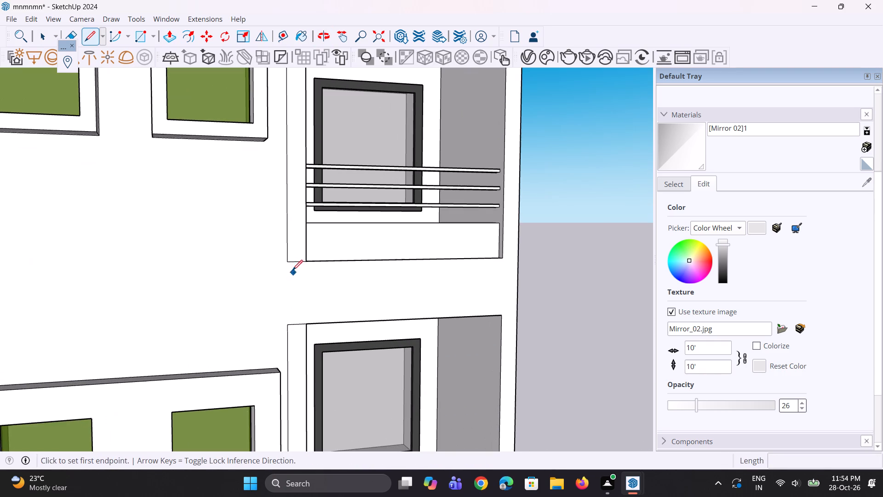
click(288, 264)
click(286, 324)
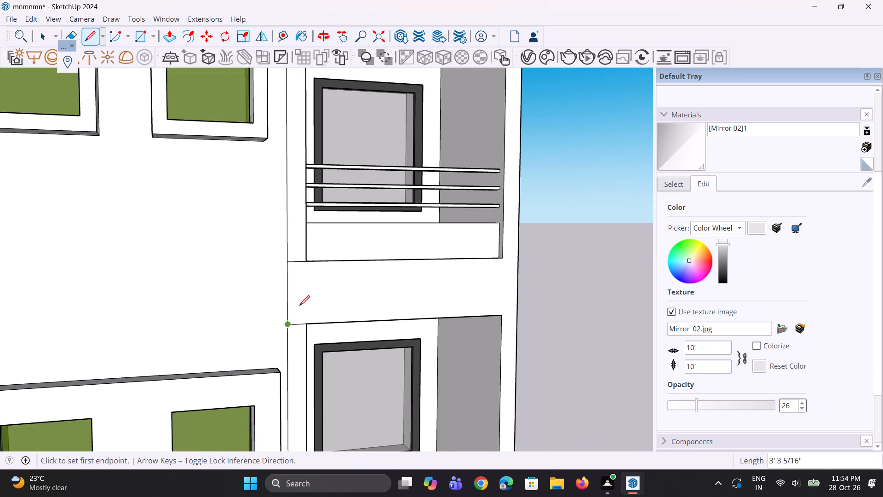
click(309, 260)
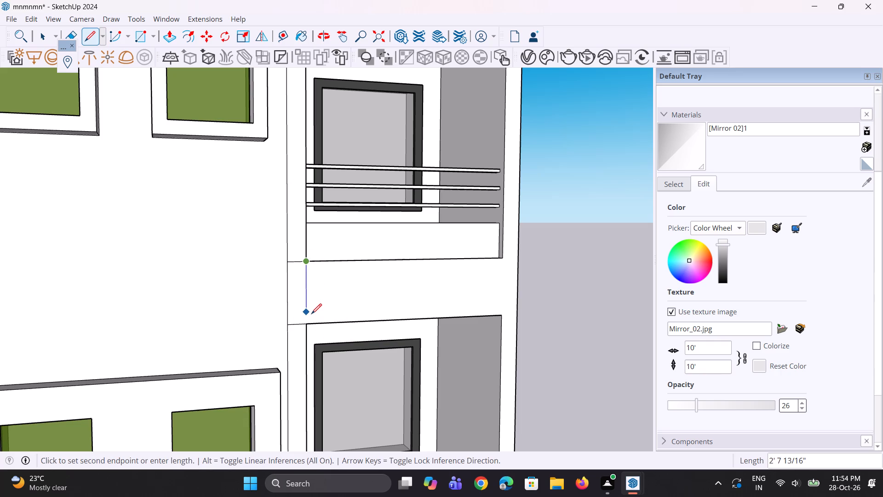
click(310, 319)
Draw two 3' 3 5/16" vertical lines across the slab band between the second- and third-from-top far balconies, connecting the wall strips' edges.
scroll(298, 206, down, 8)
scroll(311, 348, up, 2)
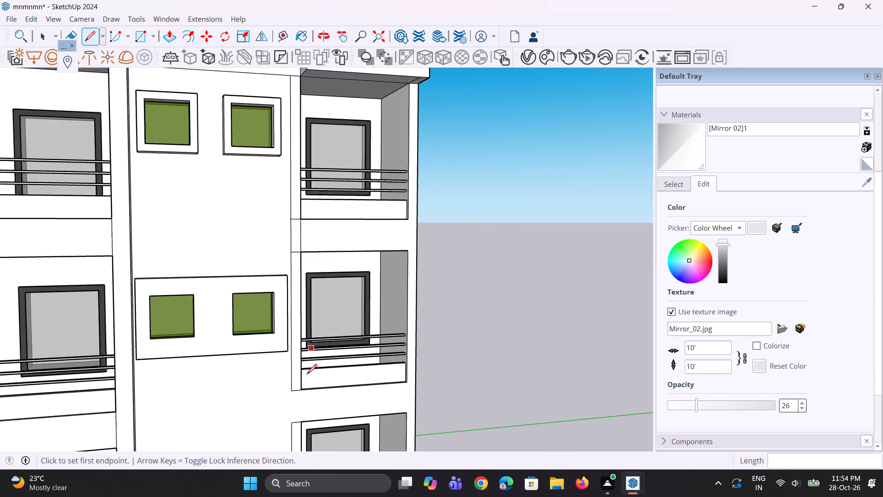
scroll(307, 374, up, 1)
scroll(269, 281, down, 9)
scroll(279, 361, up, 4)
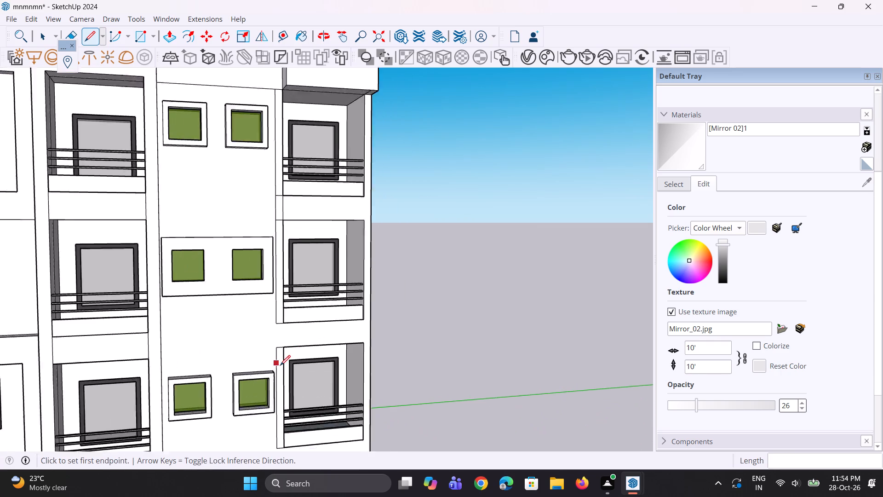
scroll(280, 366, up, 9)
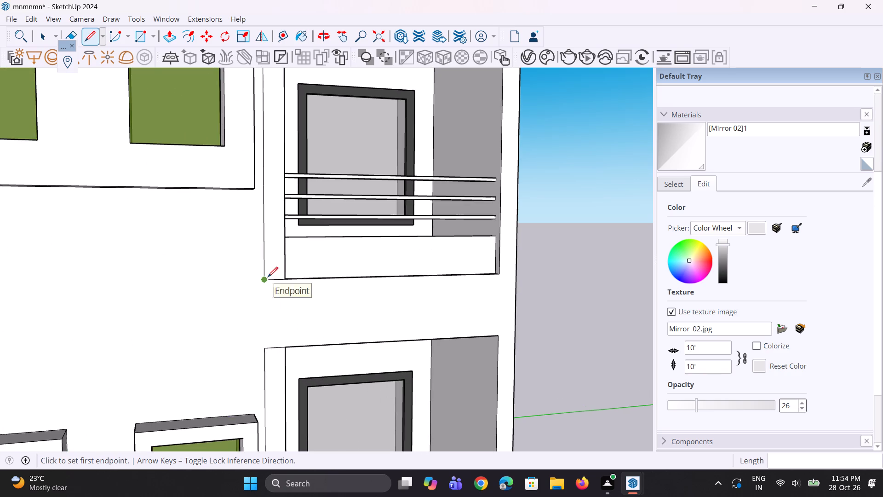
click(268, 277)
click(264, 349)
drag(287, 278, 287, 283)
click(289, 347)
Draw two 3' 3 5/16" vertical lines across the slab band above the lowest far balcony, connecting the wall strips' edges.
scroll(264, 186, down, 9)
scroll(298, 421, up, 3)
scroll(245, 268, down, 9)
scroll(247, 363, up, 6)
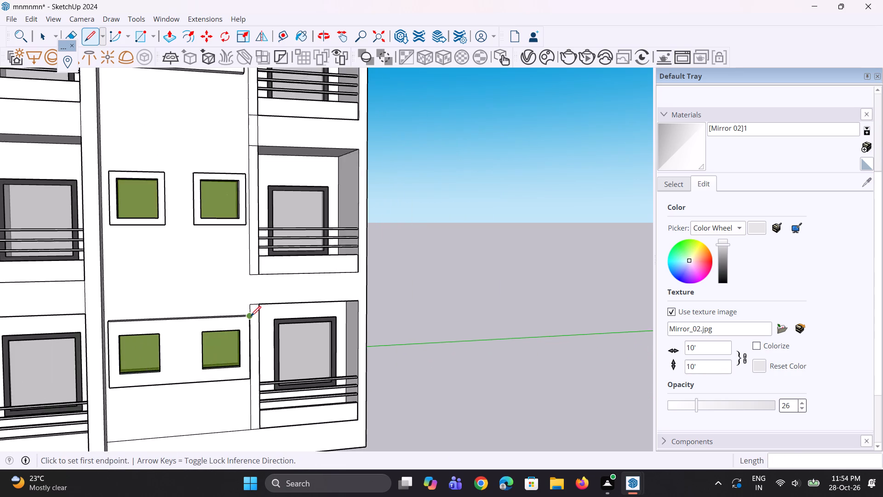
scroll(251, 316, up, 6)
click(248, 239)
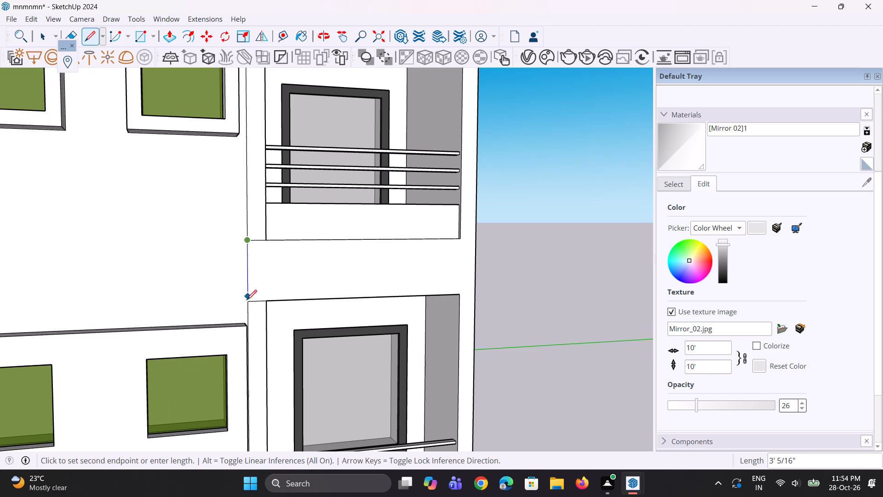
click(247, 301)
click(270, 243)
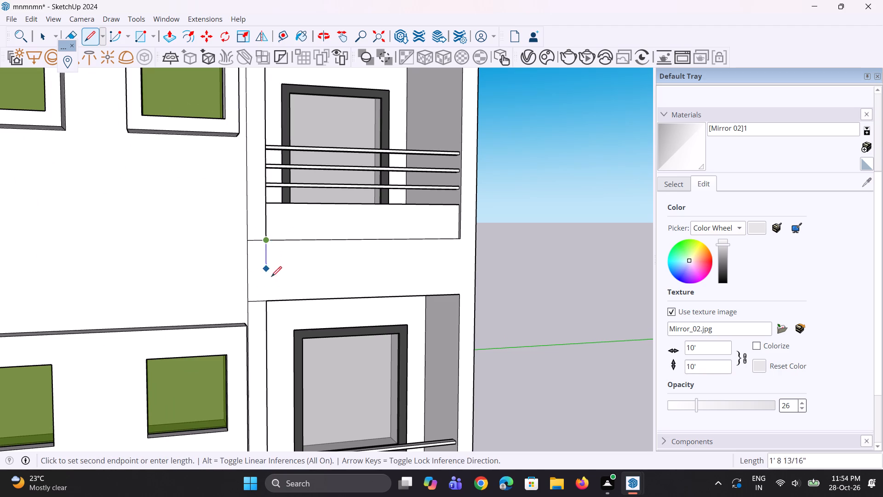
click(272, 298)
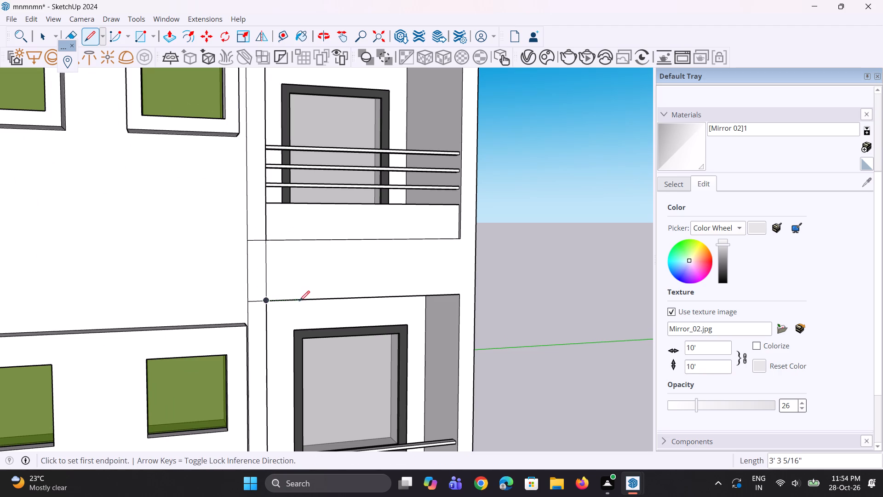
Push/Pull the narrow wall strip beside the top-floor far balcony outward 2' 9", flush with the projecting roof block.
key(p)
scroll(269, 364, down, 15)
middle_drag(231, 277, 262, 333)
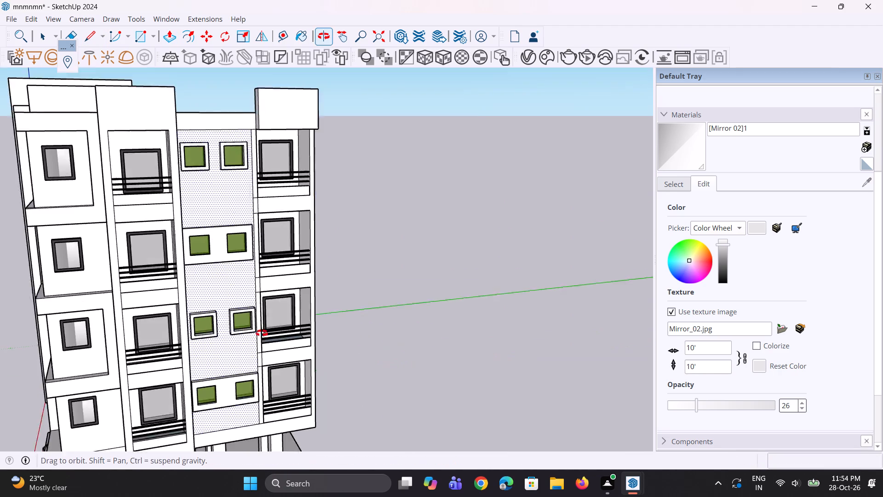
middle_drag(262, 333, 346, 307)
scroll(315, 140, up, 6)
scroll(275, 127, up, 2)
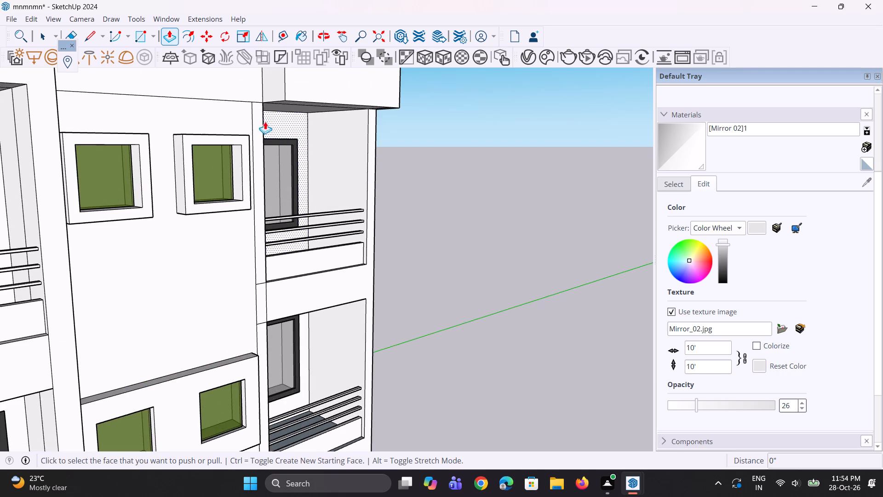
click(257, 117)
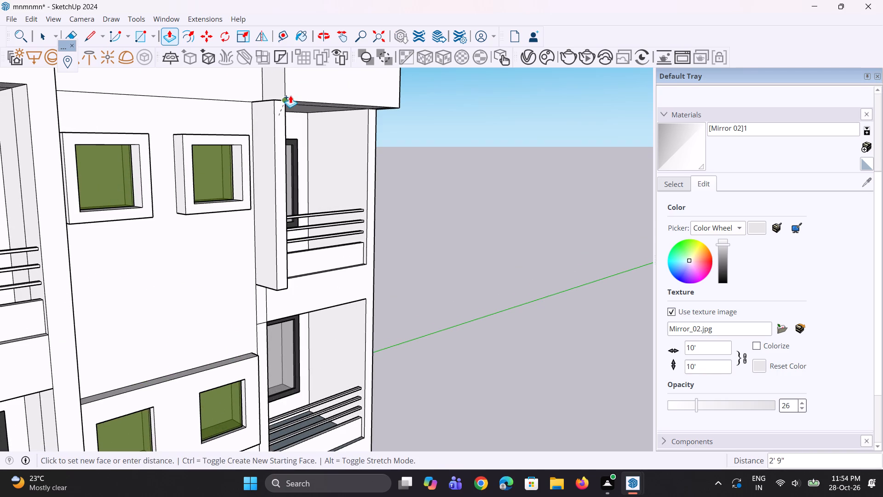
click(291, 93)
Push/Pull the slab-band segment below the top strip and the wall face framing the far balconies outward by the same 2' 9".
scroll(345, 260, up, 1)
middle_drag(344, 261, 298, 242)
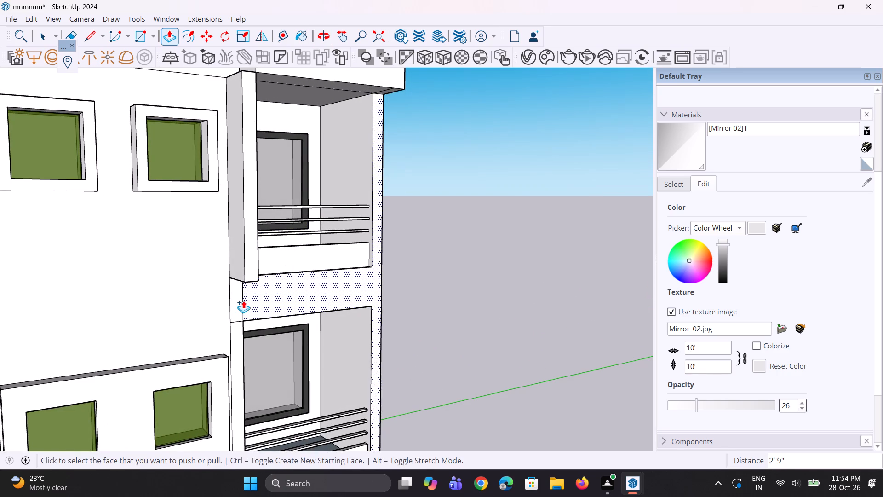
double_click(243, 301)
double_click(271, 297)
Repeat the 2' 9" Push/Pull on the second- and third-from-top wall strips and the slab-band segment between them.
scroll(230, 264, down, 3)
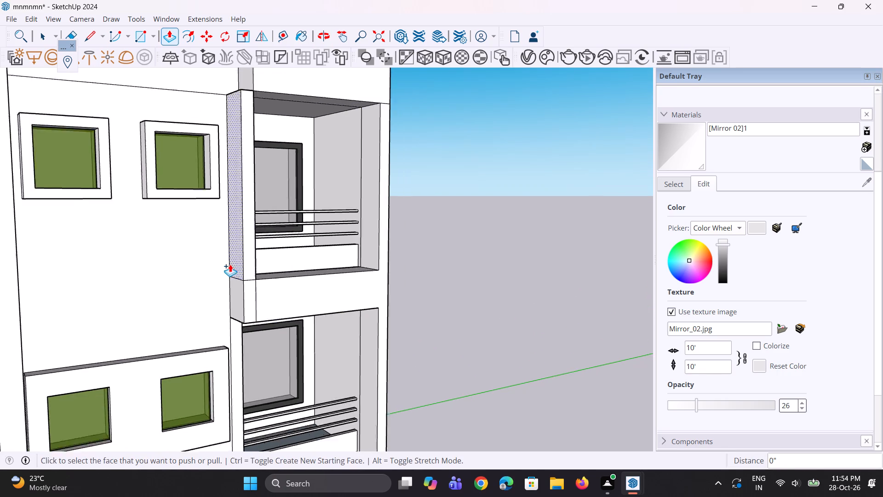
scroll(230, 264, down, 5)
scroll(247, 333, up, 3)
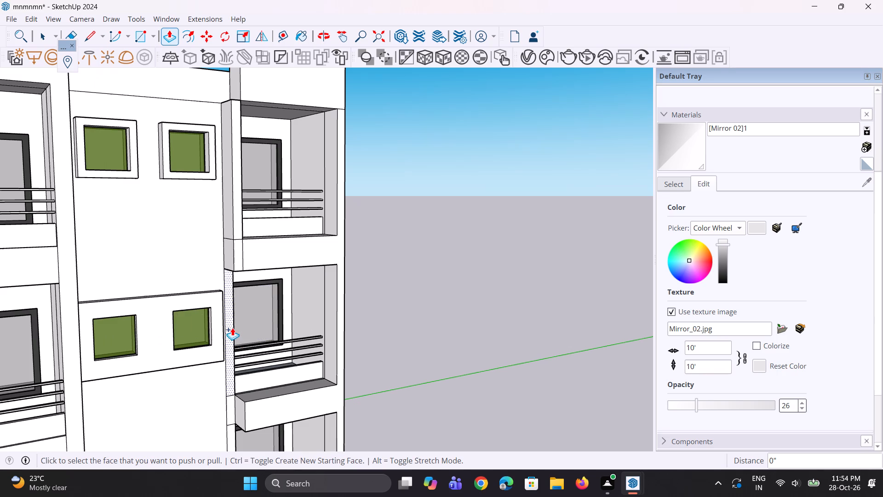
double_click(232, 328)
scroll(227, 236, down, 5)
scroll(231, 385, up, 6)
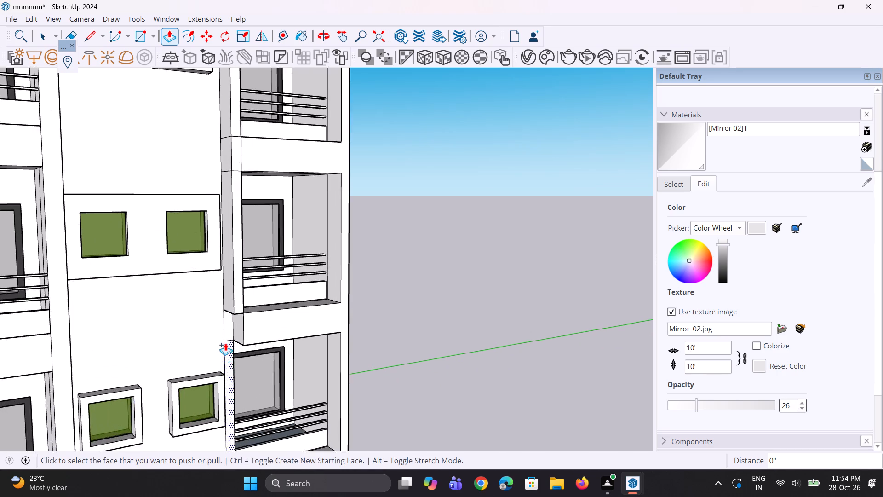
double_click(226, 333)
double_click(226, 352)
Repeat the 2' 9" Push/Pull on the slab-band segment above the lowest far balcony and the lowest wall strip beneath it.
scroll(212, 235, down, 4)
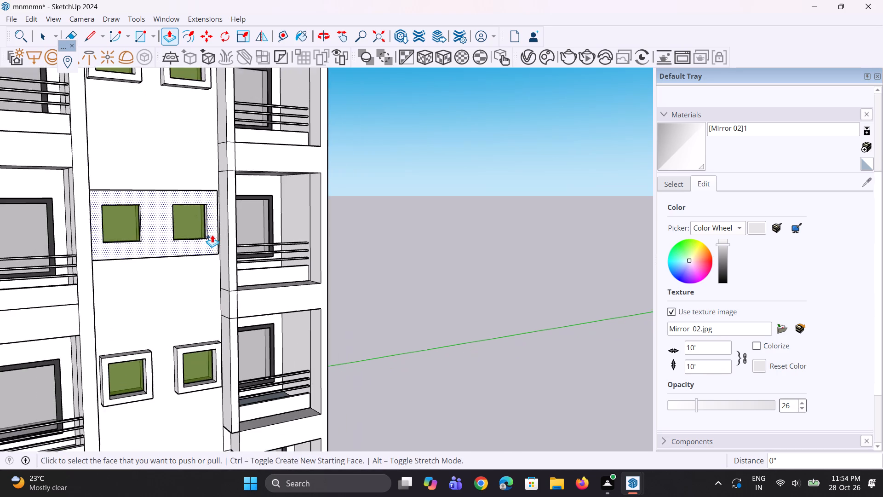
scroll(212, 235, down, 4)
scroll(238, 373, up, 7)
double_click(218, 362)
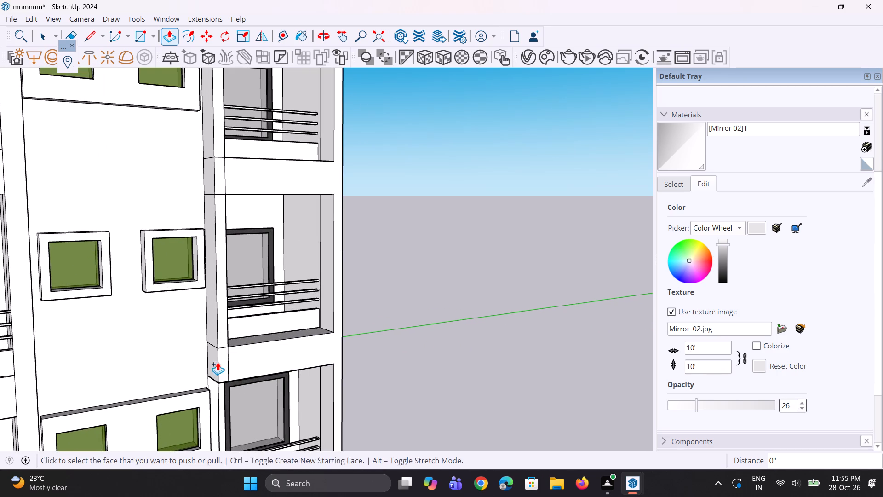
double_click(218, 388)
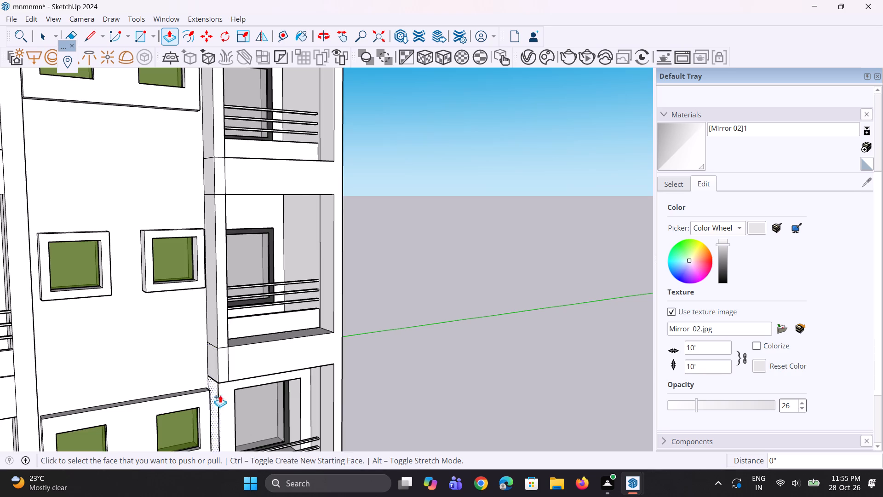
key(ctrl+z)
ctrl+scroll(221, 400, up, 6)
double_click(212, 393)
Erase the leftover horizontal lines on the strip's front and side faces at the slab band above the lowest far balcony.
scroll(199, 275, down, 4)
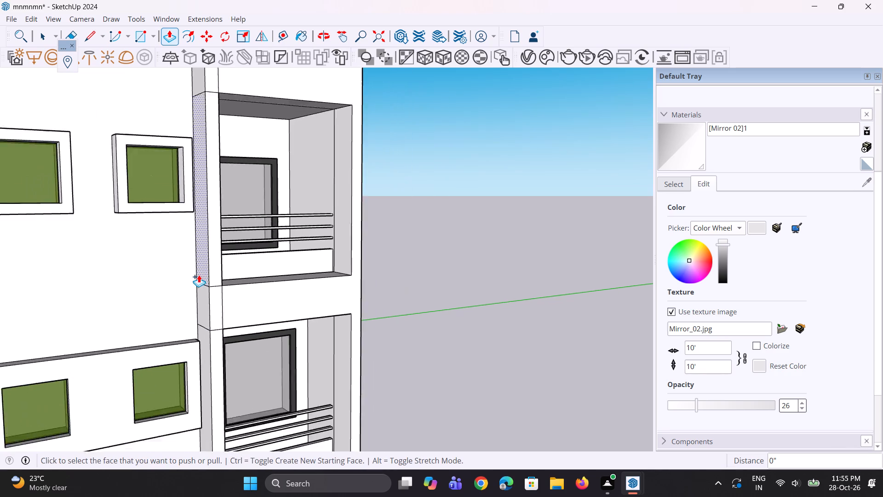
scroll(199, 275, down, 13)
scroll(209, 337, up, 9)
middle_drag(229, 352, 177, 357)
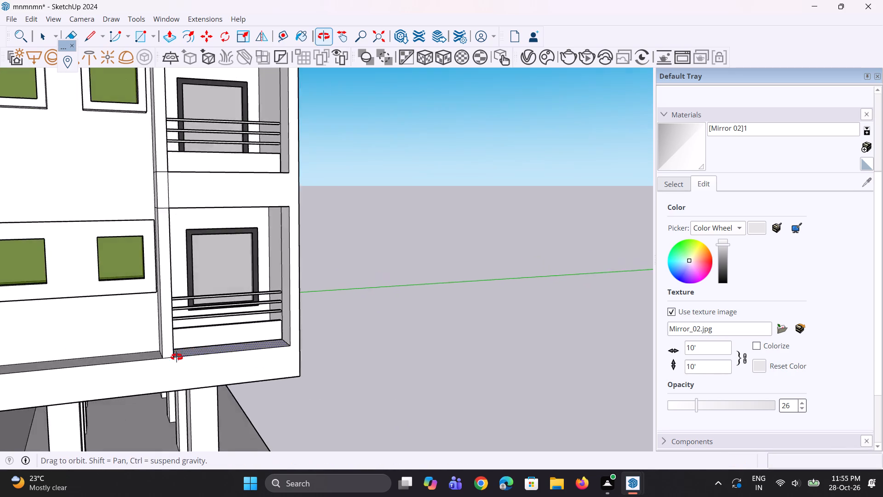
middle_drag(177, 357, 119, 358)
scroll(126, 367, down, 6)
scroll(184, 319, up, 1)
middle_drag(184, 319, 224, 307)
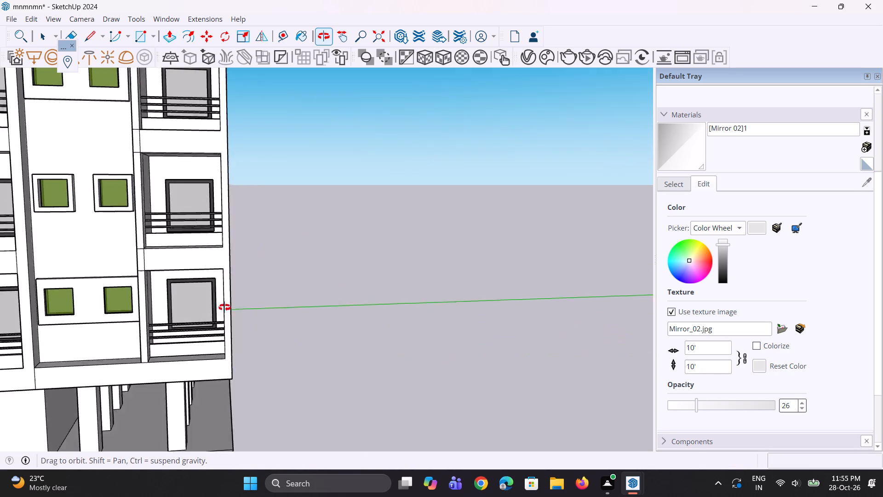
middle_drag(224, 307, 225, 307)
scroll(149, 258, up, 12)
key(e)
scroll(151, 257, up, 3)
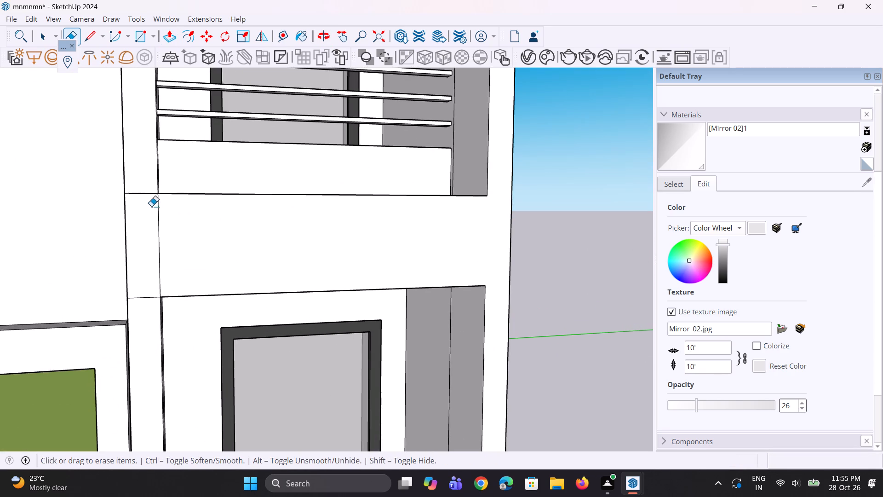
drag(145, 191, 145, 200)
drag(142, 296, 145, 311)
middle_drag(136, 296, 254, 295)
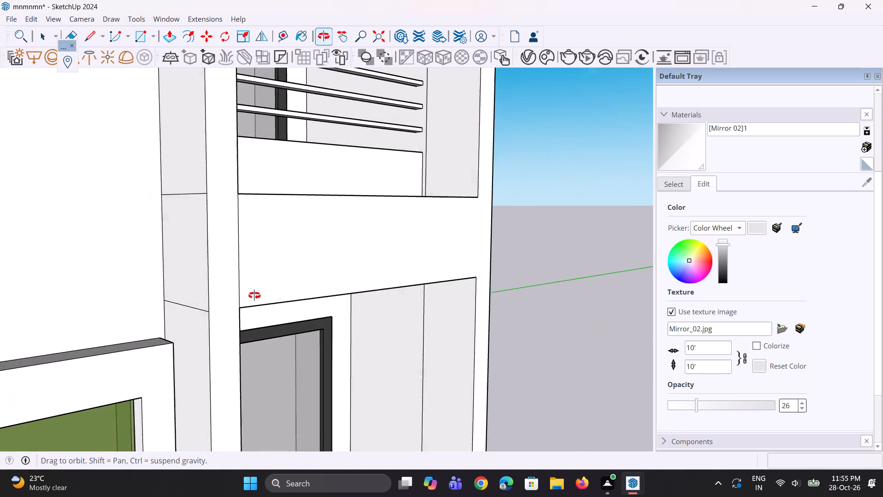
middle_drag(254, 295, 254, 295)
drag(192, 290, 195, 322)
drag(188, 189, 193, 221)
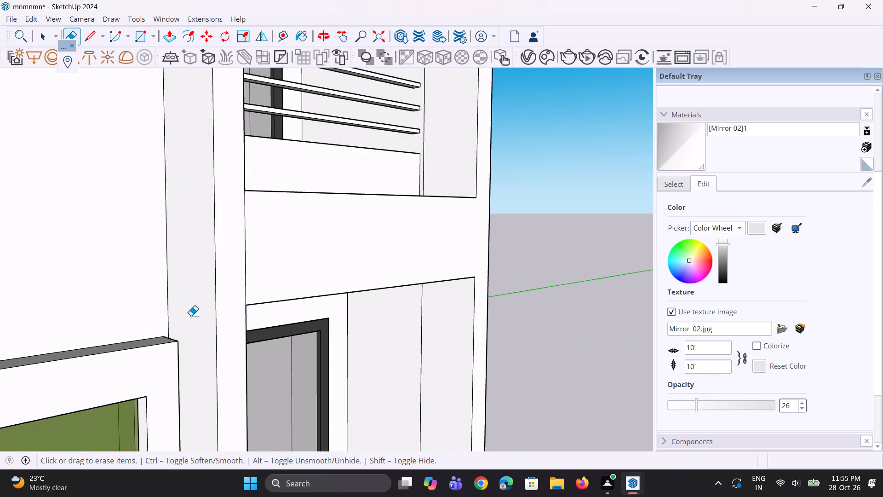
Erase the leftover horizontal lines on the strip's front and side faces at the slab band between the second- and third-from-top balconies.
scroll(186, 327, down, 17)
scroll(190, 202, up, 8)
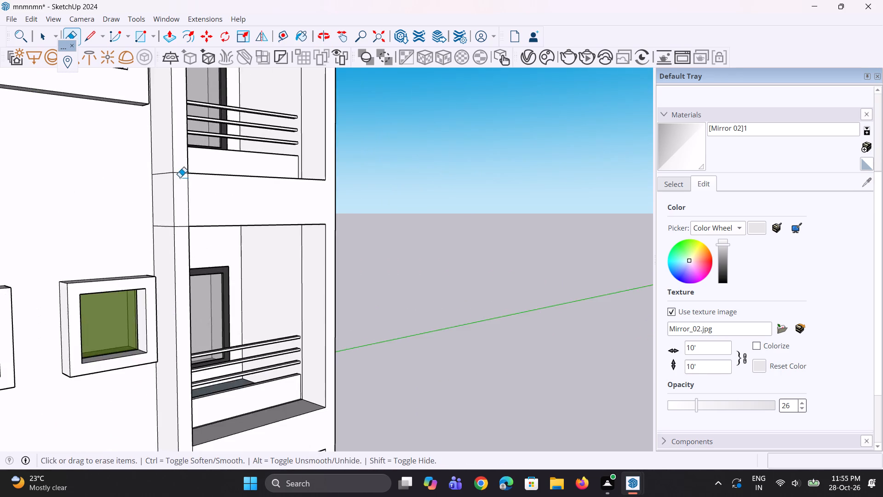
scroll(180, 177, up, 8)
drag(151, 165, 152, 181)
drag(149, 272, 152, 297)
middle_drag(206, 255, 178, 260)
drag(173, 289, 172, 301)
drag(163, 166, 167, 188)
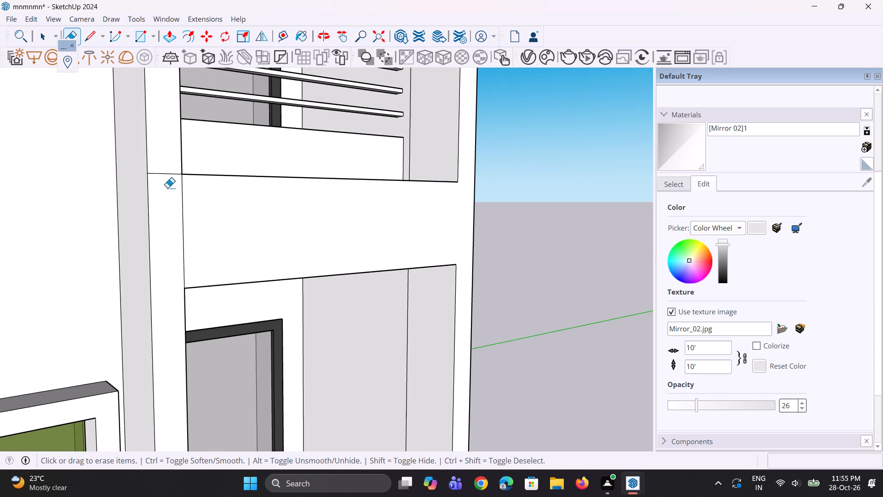
drag(167, 188, 167, 195)
Erase the leftover horizontal lines on the strip's front and side faces at the slab band between the top two far balconies.
middle_drag(149, 290, 0, 291)
scroll(218, 320, down, 5)
scroll(294, 326, down, 6)
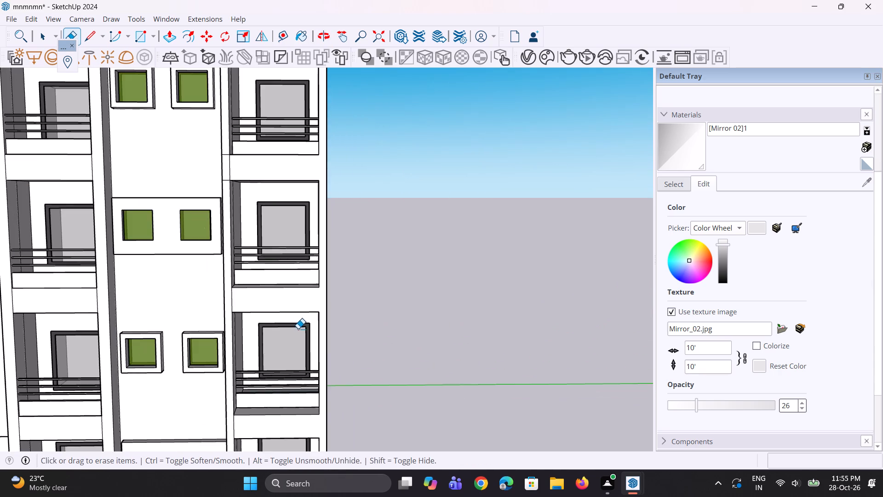
scroll(298, 327, down, 5)
middle_drag(246, 248, 348, 225)
scroll(300, 207, up, 13)
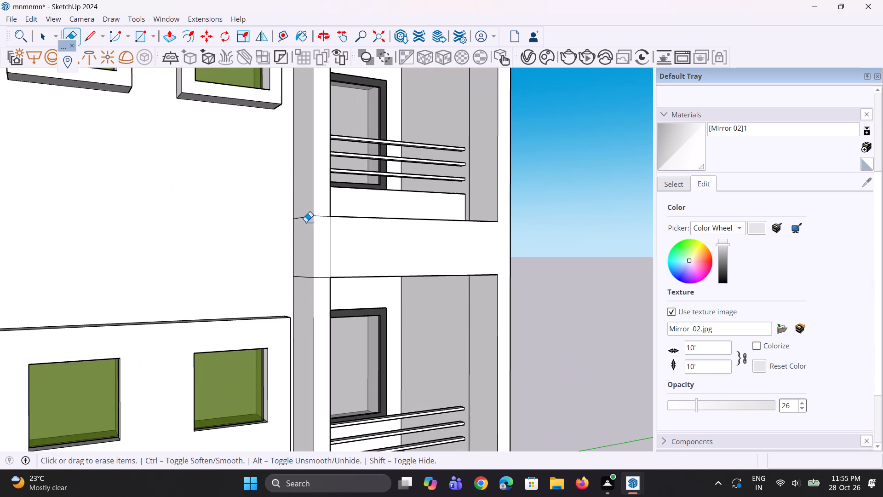
drag(307, 216, 307, 224)
drag(301, 270, 304, 283)
scroll(329, 234, up, 2)
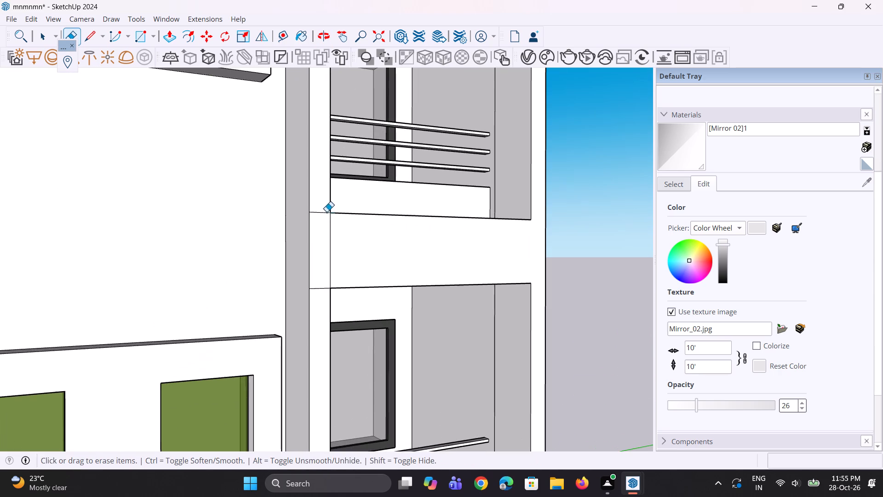
drag(325, 208, 323, 219)
scroll(318, 270, up, 3)
drag(317, 287, 318, 301)
Push/Pull the inner side face of the far roof parapet block out 1', flush with the wall strip below it.
middle_drag(322, 280, 206, 280)
scroll(205, 280, down, 12)
scroll(252, 259, down, 6)
scroll(281, 255, up, 1)
middle_drag(281, 255, 316, 266)
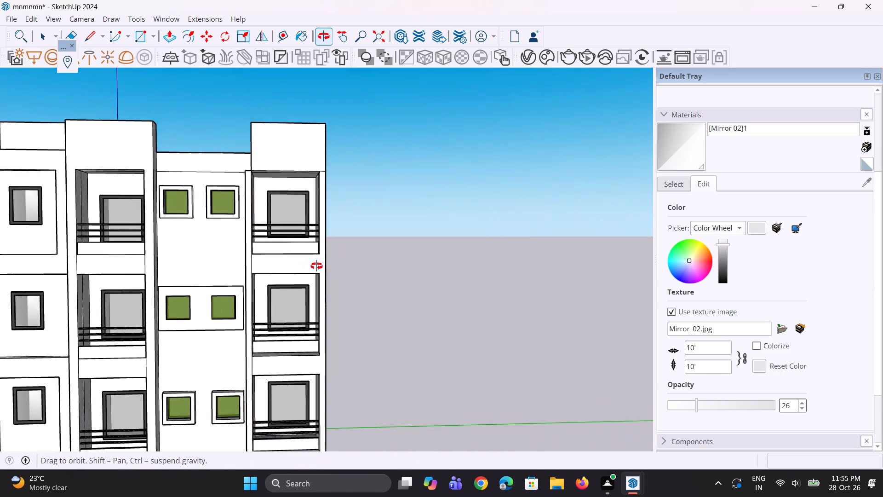
middle_drag(316, 266, 441, 330)
scroll(301, 208, up, 7)
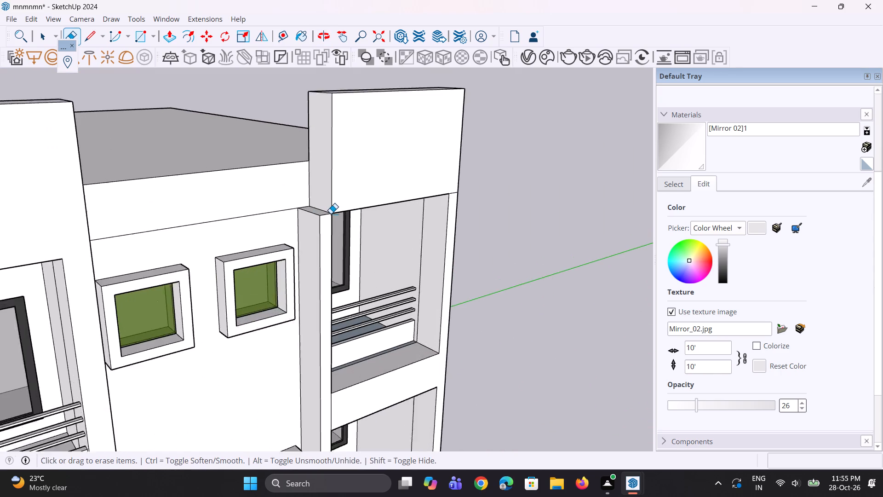
scroll(331, 214, up, 2)
key(p)
click(325, 193)
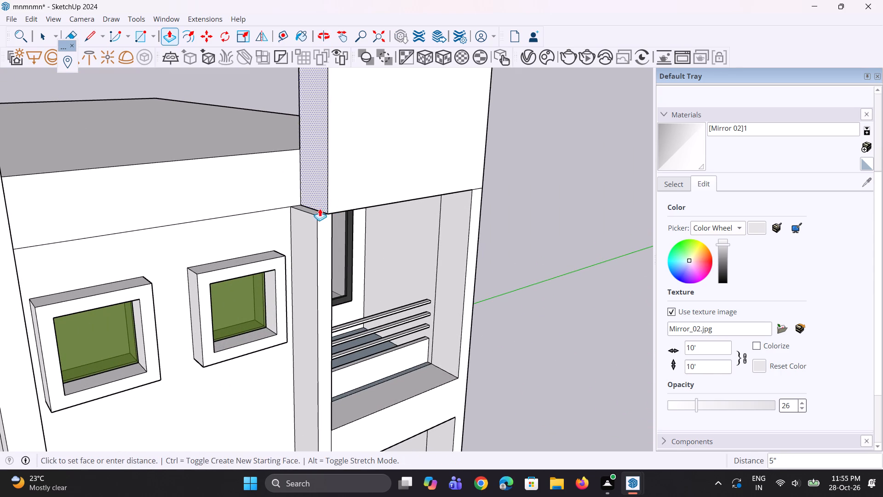
click(315, 231)
Erase the leftover horizontal lines beneath the far parapet block on the outer corner's front face and projecting side face.
middle_drag(315, 238, 237, 244)
scroll(222, 240, down, 6)
middle_drag(344, 232, 327, 208)
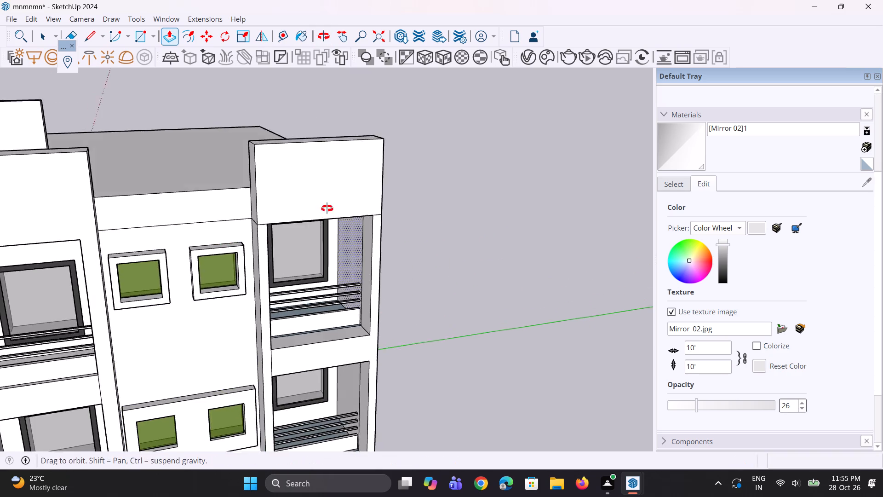
middle_drag(327, 208, 326, 208)
scroll(358, 225, up, 4)
middle_drag(419, 233, 286, 215)
scroll(282, 181, up, 6)
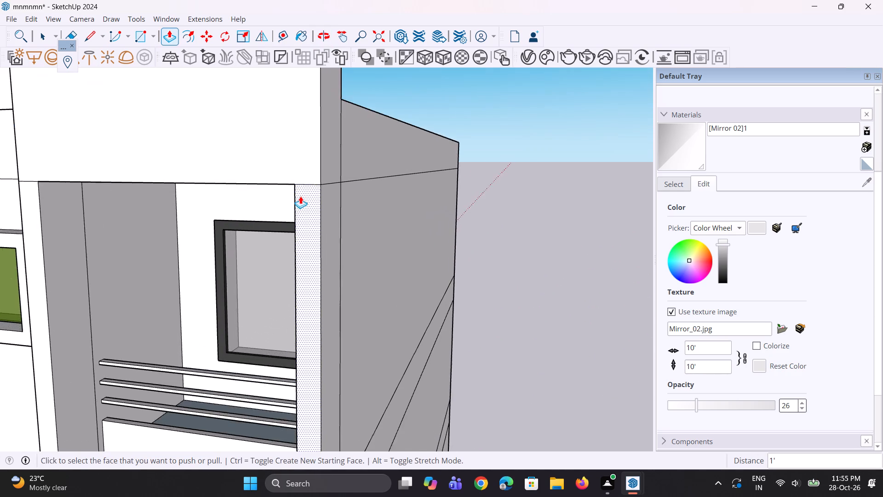
scroll(300, 196, up, 2)
key(e)
drag(317, 182, 317, 188)
click(331, 183)
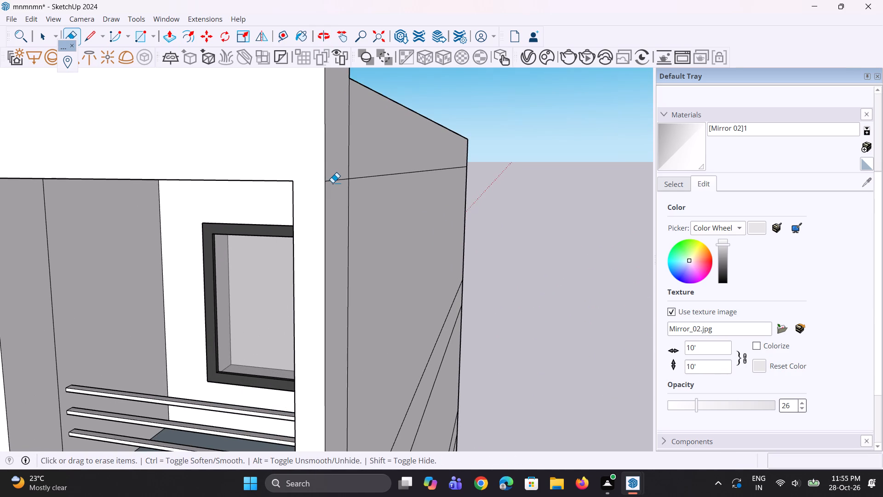
click(333, 183)
drag(338, 178, 338, 184)
Inspect the whole side facade, from the far balcony frames and lower floors to the corner windows, for leftover edges.
scroll(301, 179, down, 8)
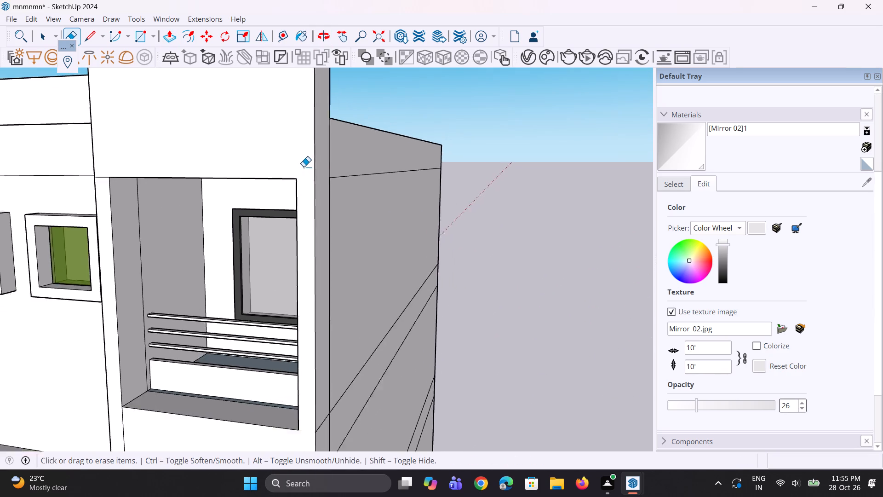
scroll(304, 167, down, 17)
scroll(289, 328, up, 5)
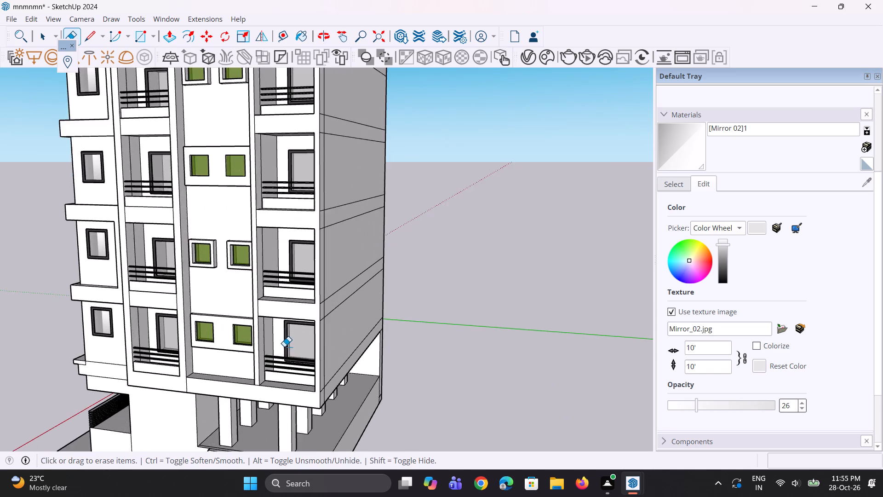
scroll(284, 347, up, 6)
middle_drag(233, 409, 280, 394)
scroll(280, 394, down, 4)
middle_drag(310, 368, 255, 367)
scroll(267, 377, down, 12)
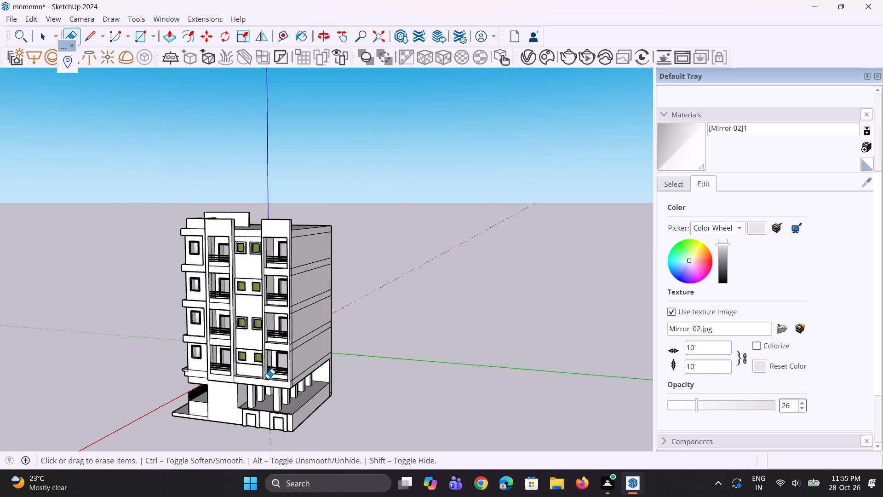
scroll(257, 375, down, 5)
middle_drag(253, 375, 453, 369)
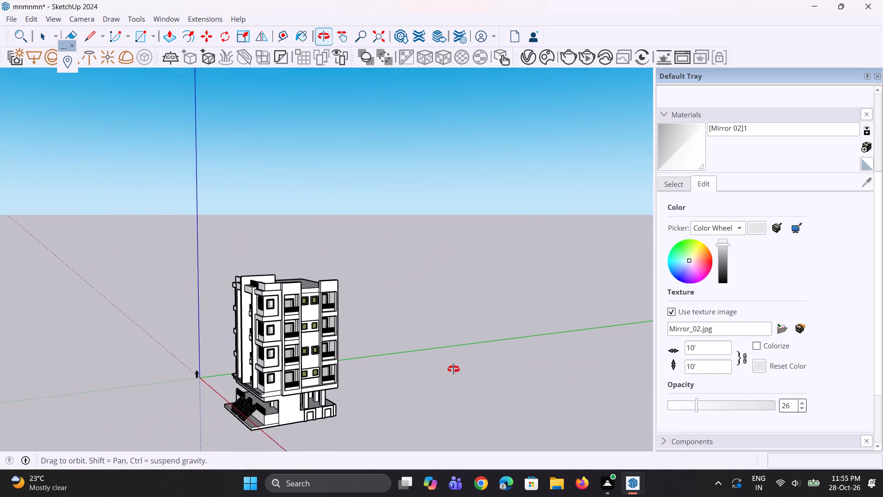
middle_drag(453, 369, 328, 349)
scroll(328, 349, up, 1)
scroll(247, 337, up, 13)
middle_drag(163, 323, 264, 333)
scroll(180, 327, up, 1)
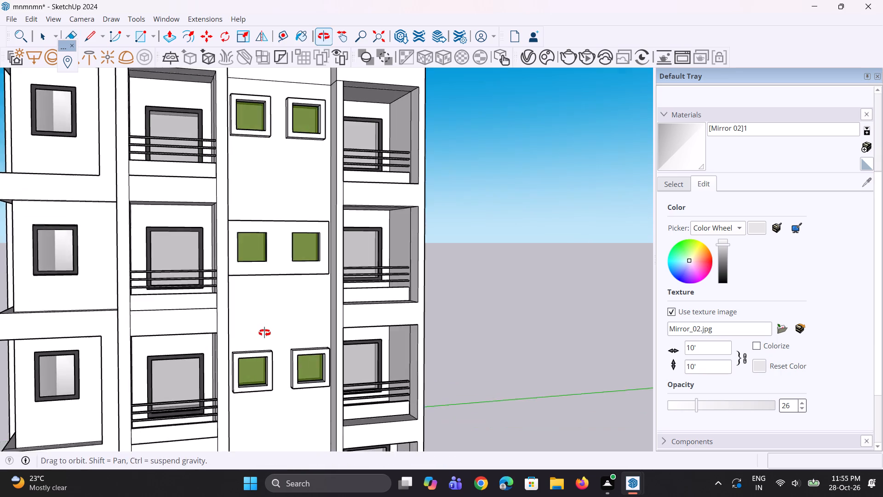
middle_drag(264, 333, 270, 332)
scroll(274, 331, down, 6)
middle_drag(139, 334, 198, 340)
scroll(211, 334, up, 7)
scroll(252, 341, up, 1)
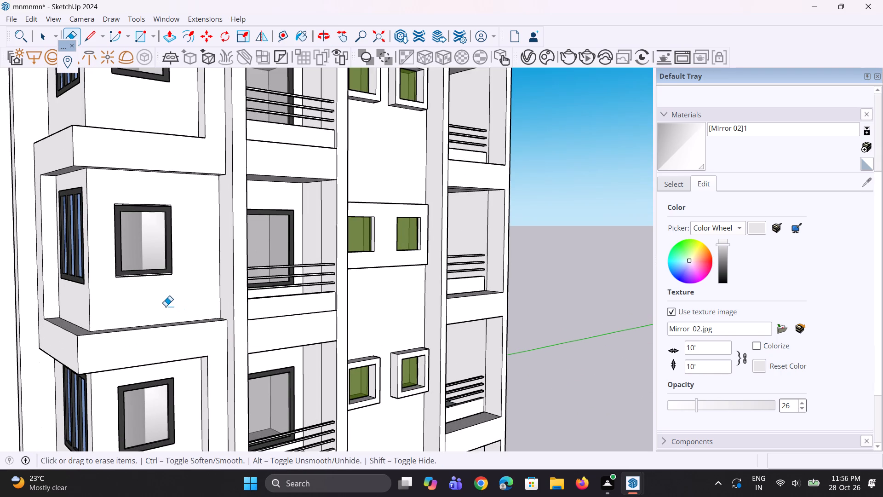
Save the model with its completed balcony frames and parapet.
key(space)
key(space)
key(ctrl+s)
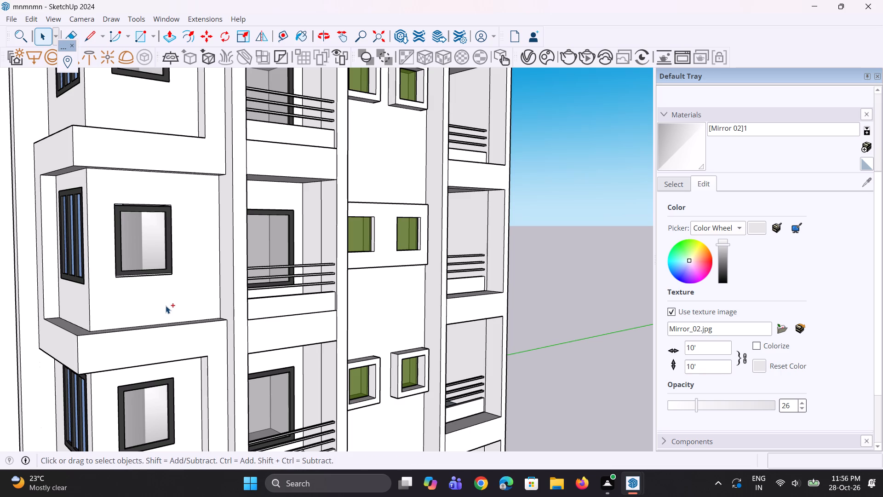
key(ctrl+s)
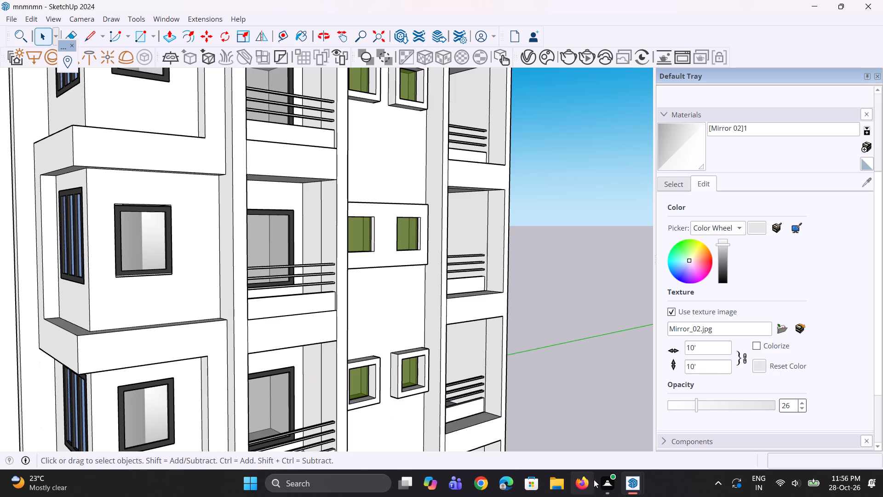
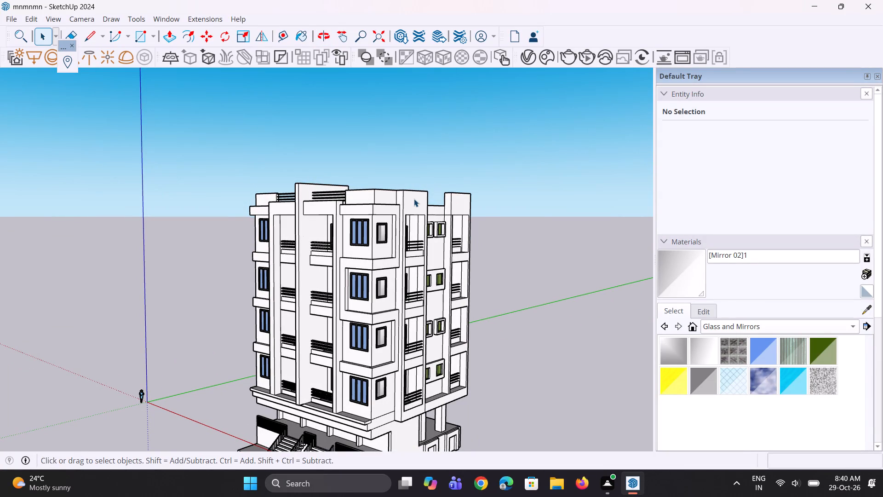
Examine the side facade's roof parapets and balcony frames from the corner windows to the far end.
scroll(414, 199, up, 6)
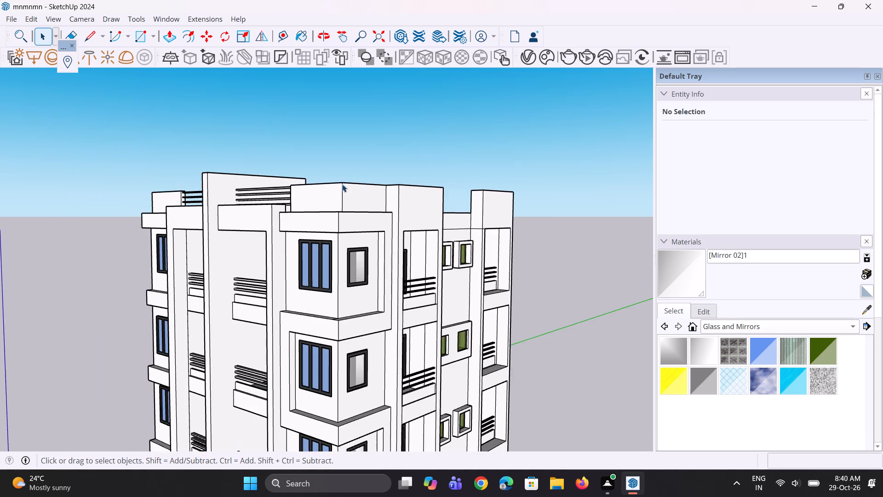
scroll(338, 182, up, 3)
middle_drag(327, 177, 124, 0)
scroll(124, 0, down, 1)
scroll(122, 0, up, 3)
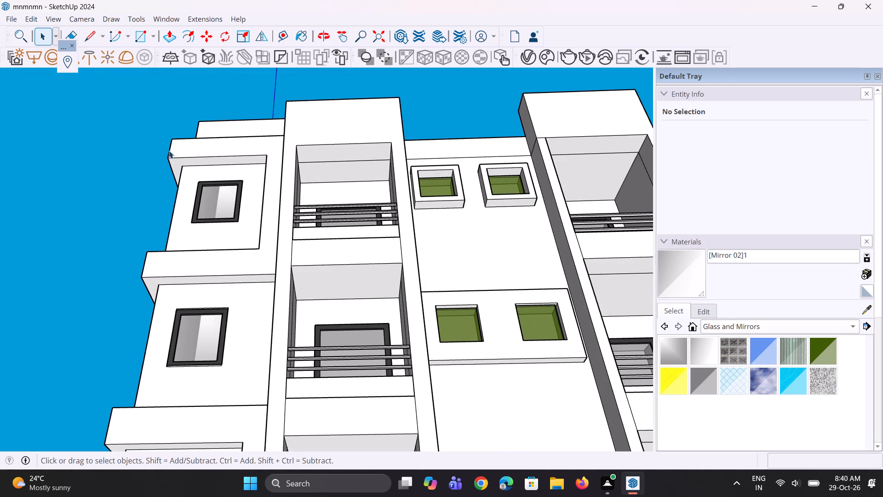
middle_drag(431, 245, 235, 385)
scroll(354, 123, down, 4)
middle_drag(359, 122, 365, 156)
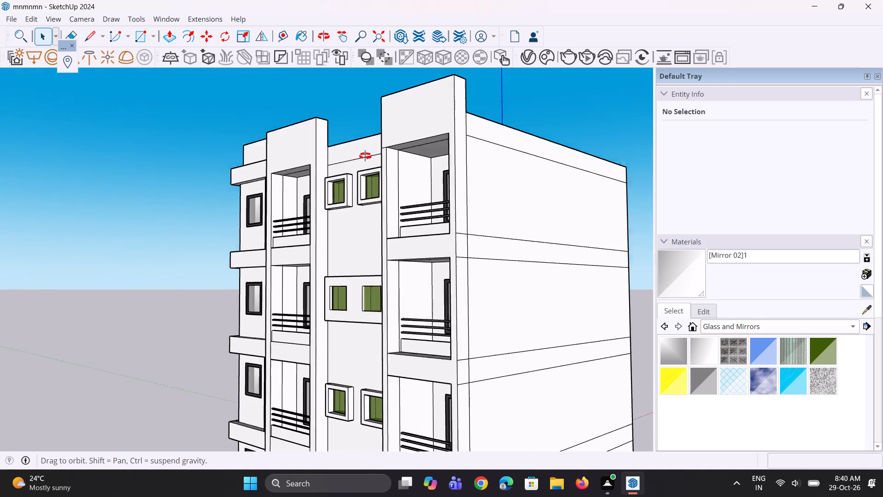
middle_drag(365, 156, 366, 202)
scroll(390, 192, up, 3)
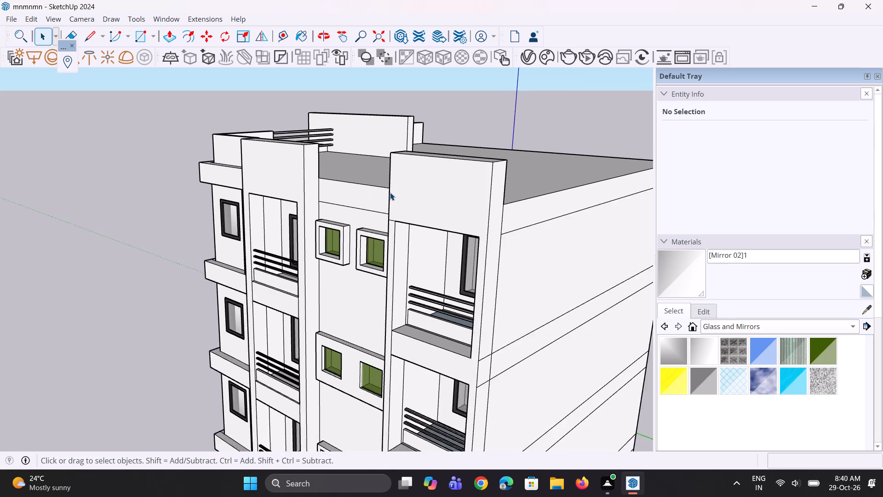
scroll(394, 209, up, 1)
click(410, 229)
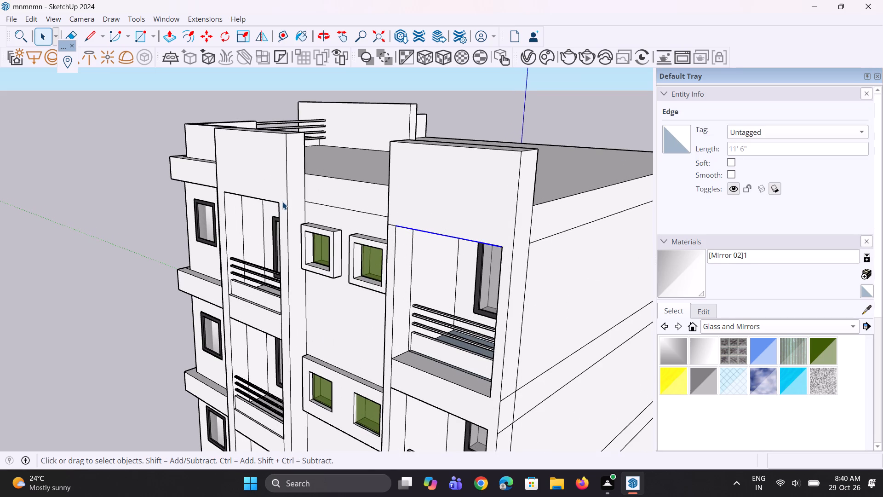
scroll(287, 180, down, 3)
middle_drag(373, 231, 446, 210)
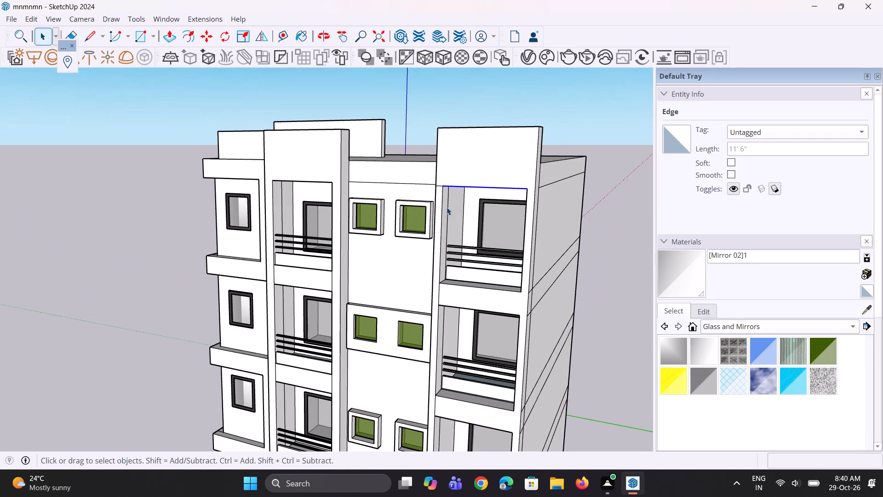
scroll(441, 205, up, 1)
scroll(427, 205, down, 4)
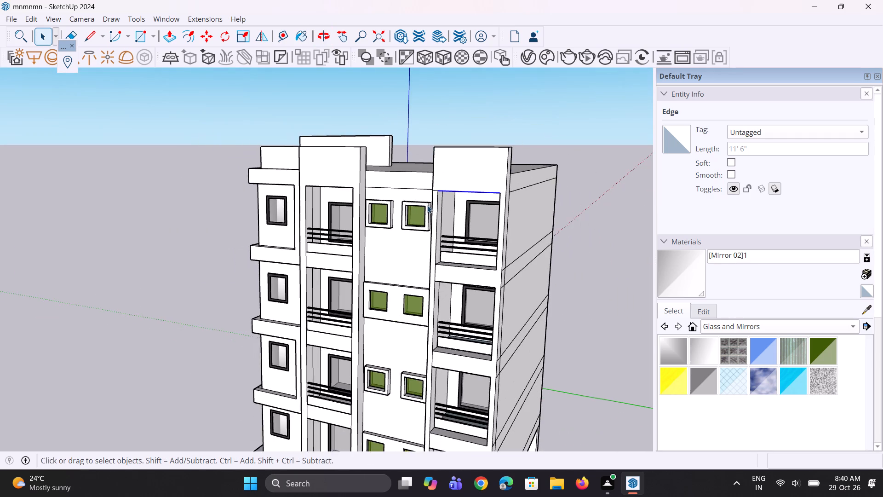
scroll(427, 205, down, 4)
Copy the bottom edge of the corner roof parapet's front face straight up by 1'.
middle_drag(256, 225, 683, 279)
scroll(419, 152, up, 4)
scroll(378, 206, up, 1)
middle_drag(376, 201, 356, 153)
scroll(361, 155, up, 13)
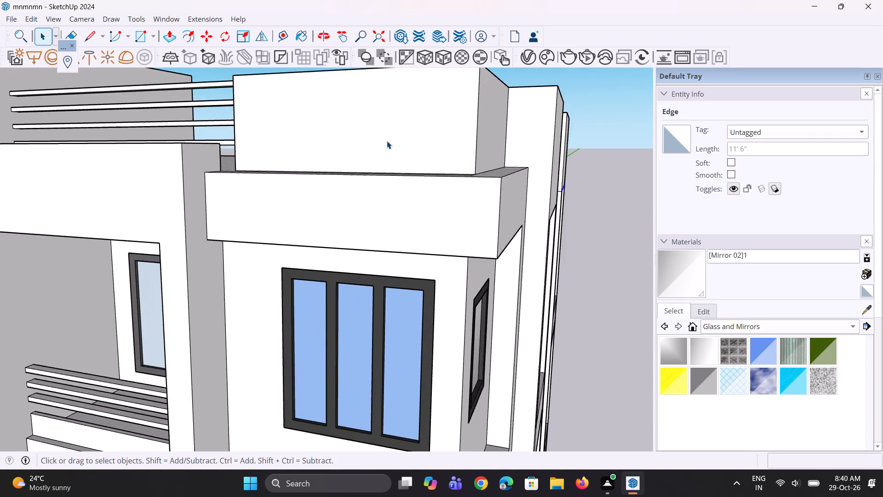
scroll(387, 141, up, 2)
middle_drag(387, 137, 395, 216)
click(416, 280)
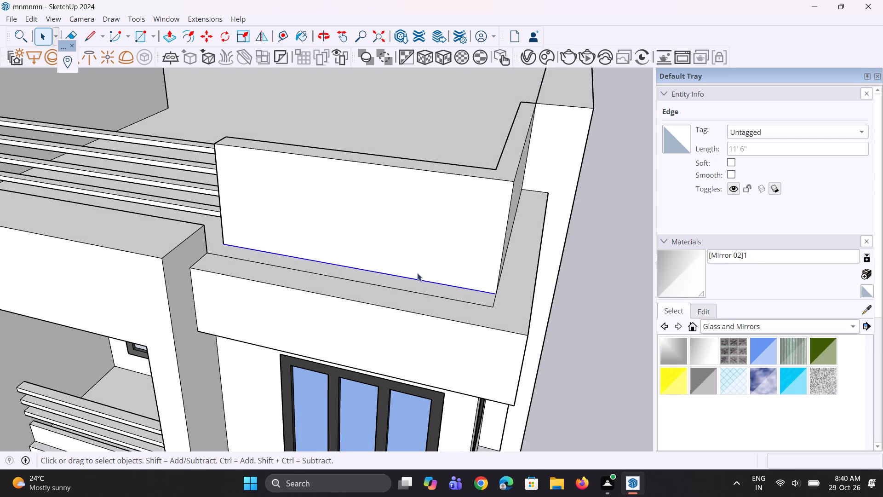
key(m)
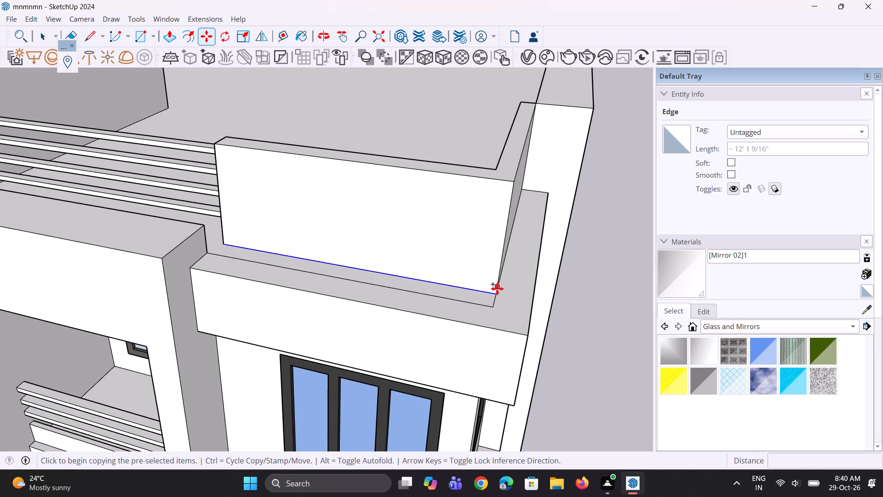
click(497, 289)
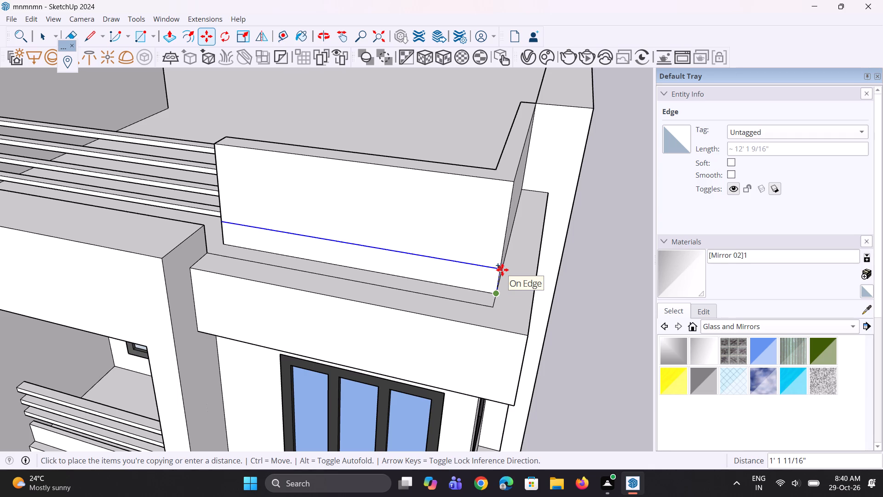
text(1')
key(Return)
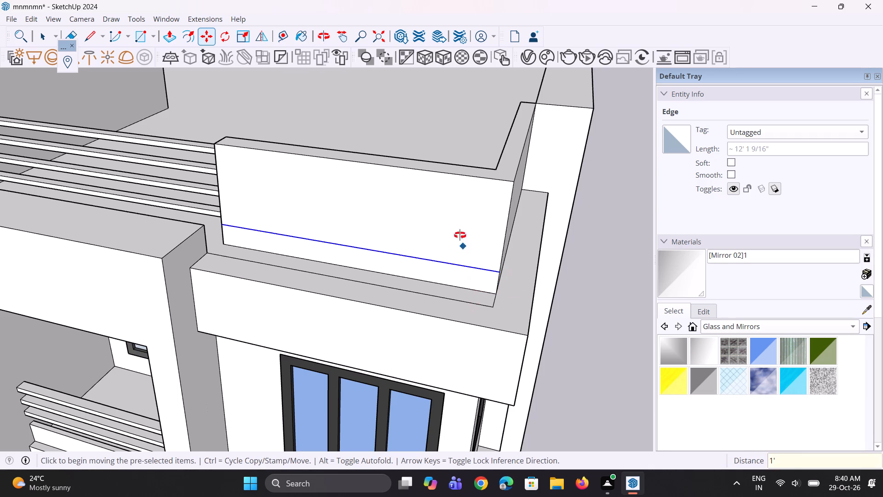
Copy the new horizontal line on the corner parapet's front face up 1" to form a thin groove strip.
middle_drag(460, 235, 459, 208)
key(m)
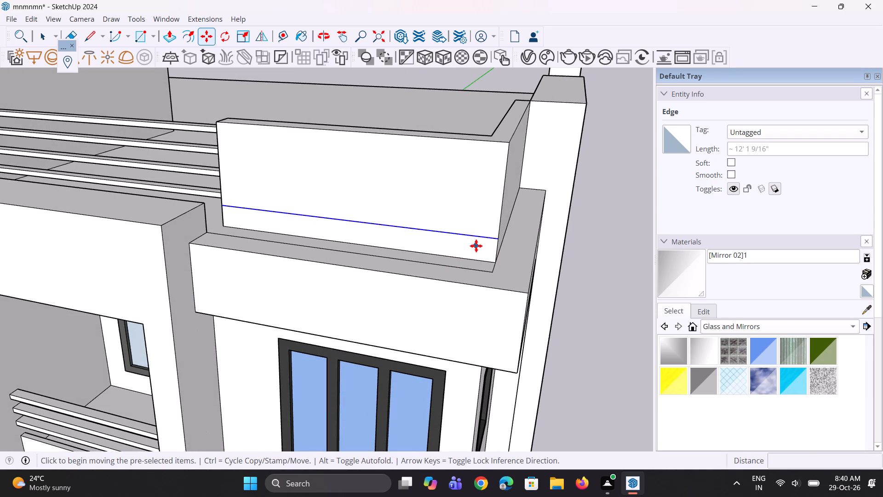
scroll(512, 235, up, 4)
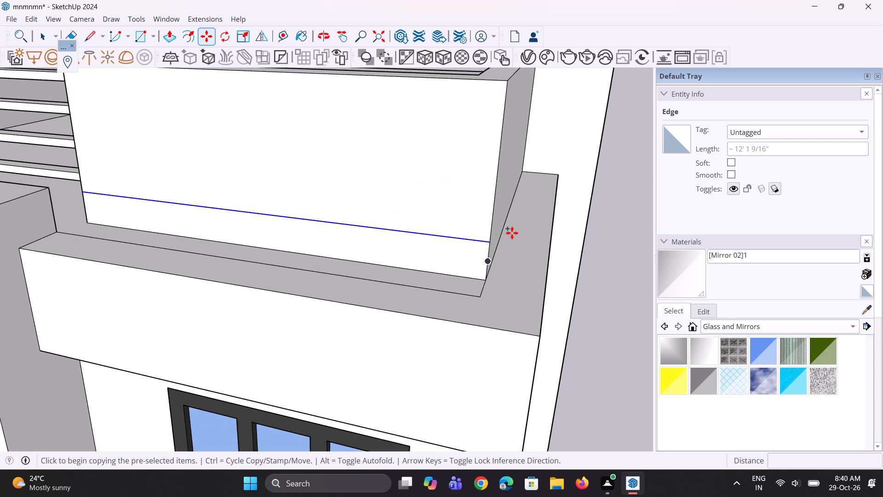
scroll(512, 233, up, 1)
scroll(509, 235, down, 3)
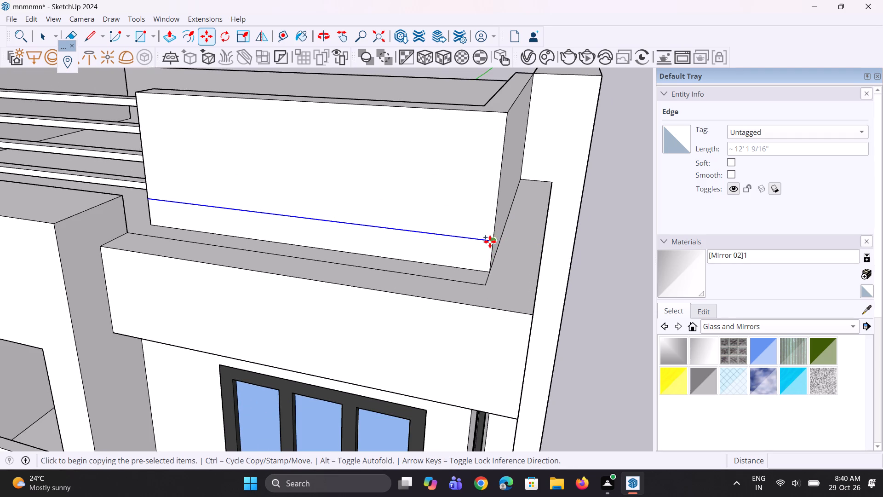
click(490, 242)
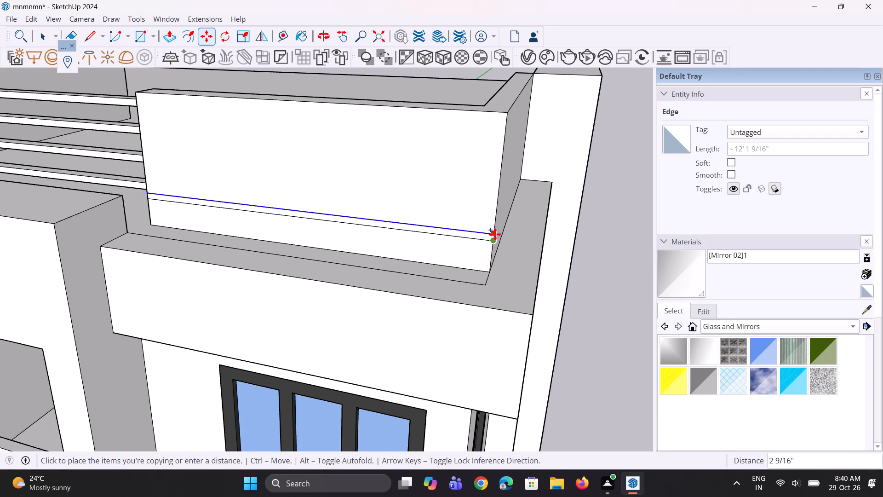
text(1")
key(Return)
middle_drag(487, 249, 496, 232)
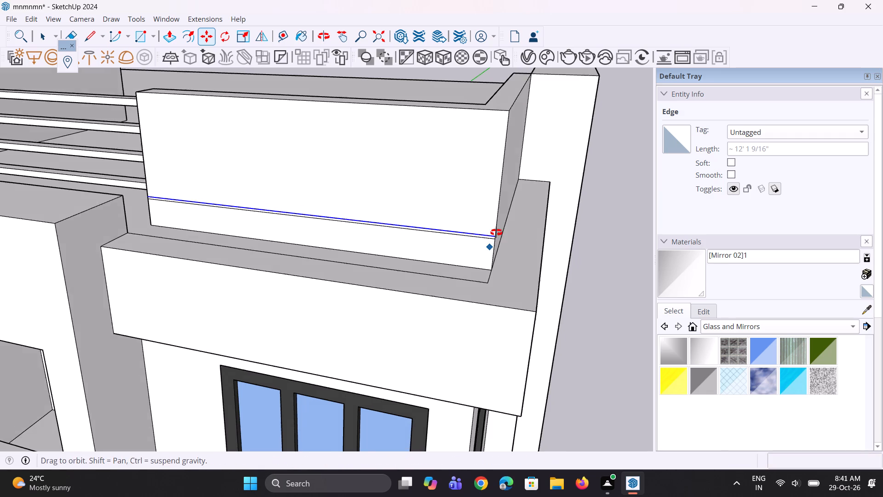
middle_drag(496, 232, 504, 216)
key(space)
key(space)
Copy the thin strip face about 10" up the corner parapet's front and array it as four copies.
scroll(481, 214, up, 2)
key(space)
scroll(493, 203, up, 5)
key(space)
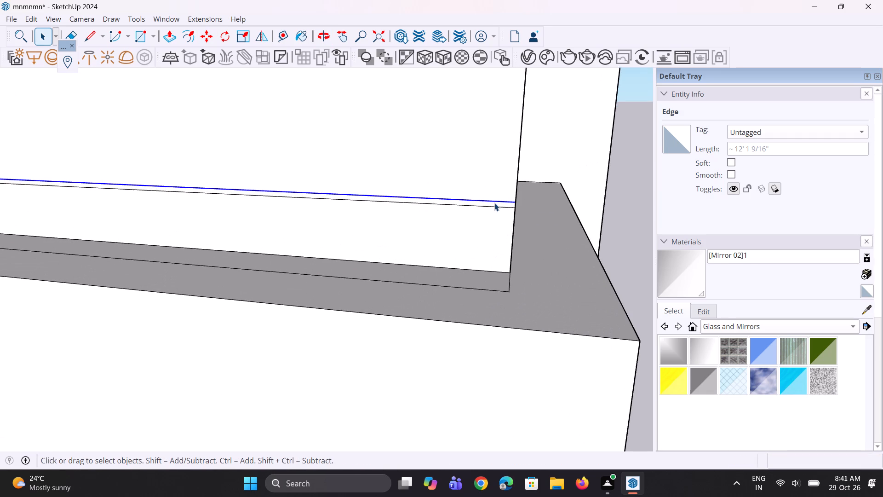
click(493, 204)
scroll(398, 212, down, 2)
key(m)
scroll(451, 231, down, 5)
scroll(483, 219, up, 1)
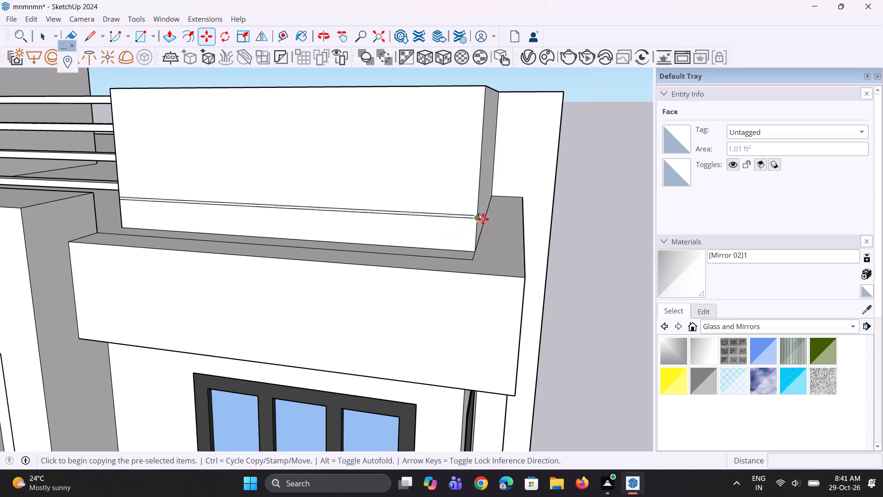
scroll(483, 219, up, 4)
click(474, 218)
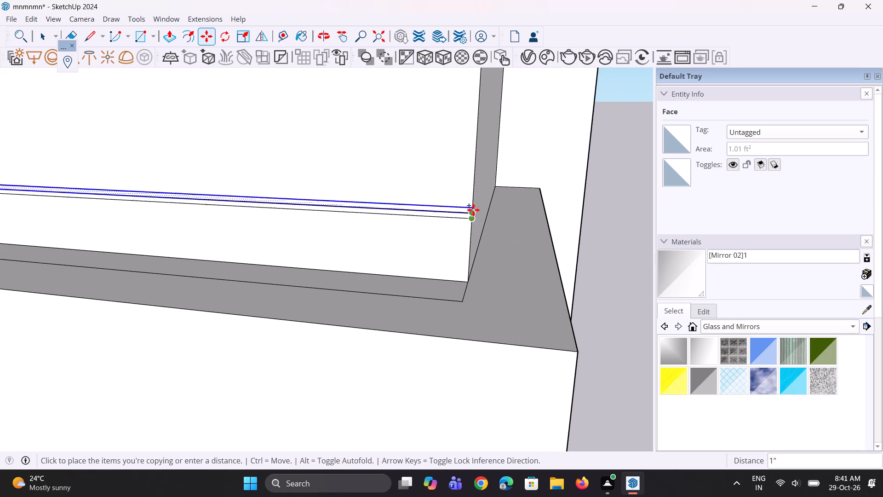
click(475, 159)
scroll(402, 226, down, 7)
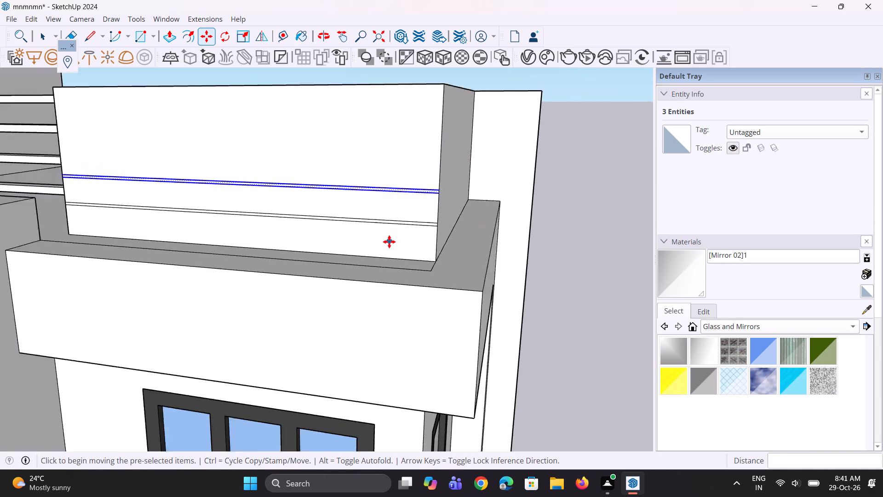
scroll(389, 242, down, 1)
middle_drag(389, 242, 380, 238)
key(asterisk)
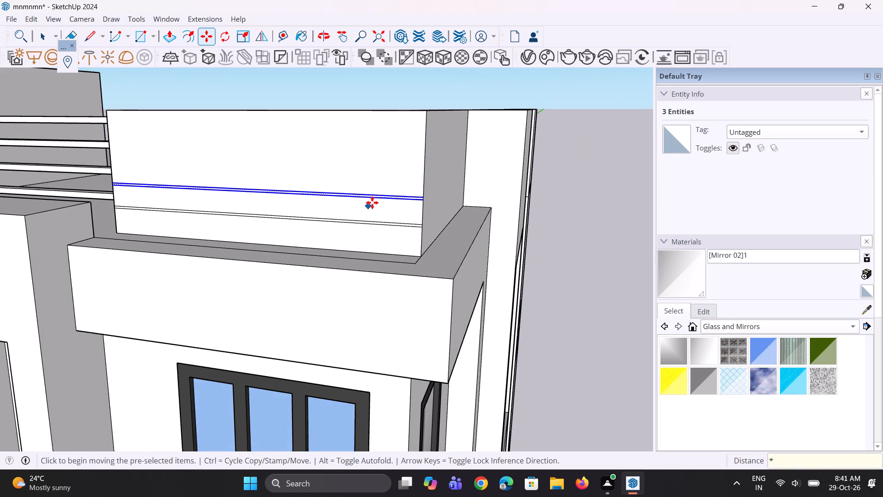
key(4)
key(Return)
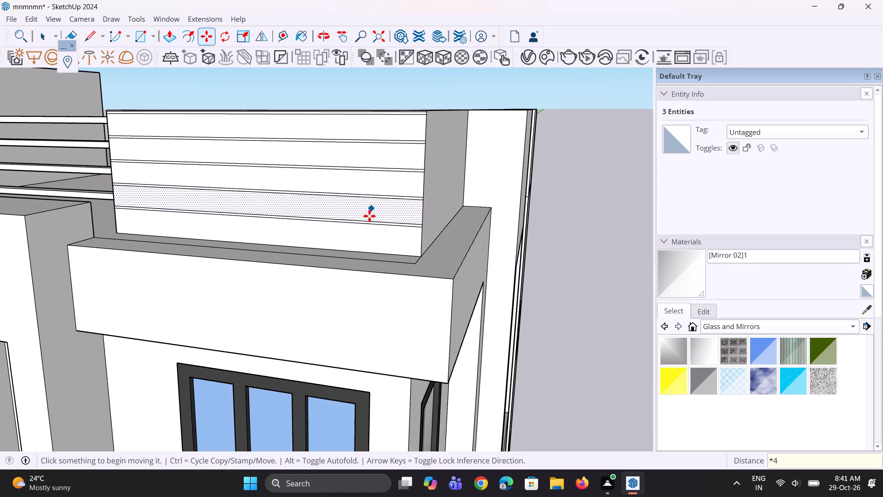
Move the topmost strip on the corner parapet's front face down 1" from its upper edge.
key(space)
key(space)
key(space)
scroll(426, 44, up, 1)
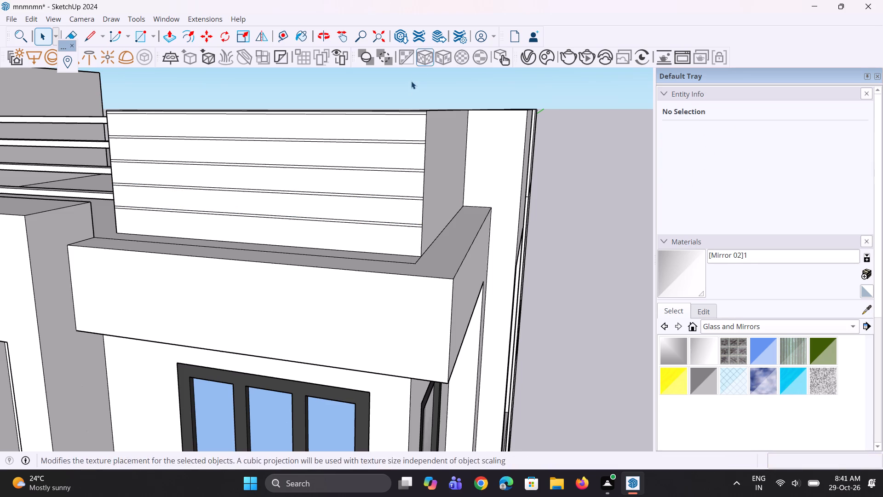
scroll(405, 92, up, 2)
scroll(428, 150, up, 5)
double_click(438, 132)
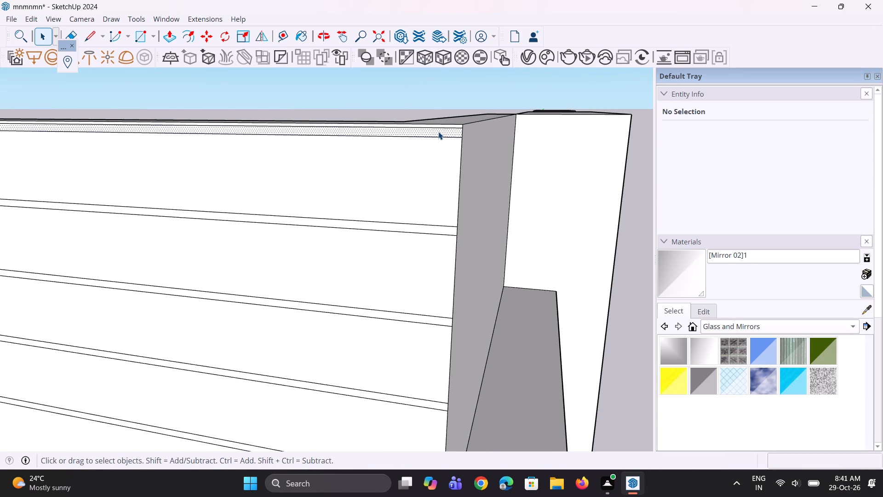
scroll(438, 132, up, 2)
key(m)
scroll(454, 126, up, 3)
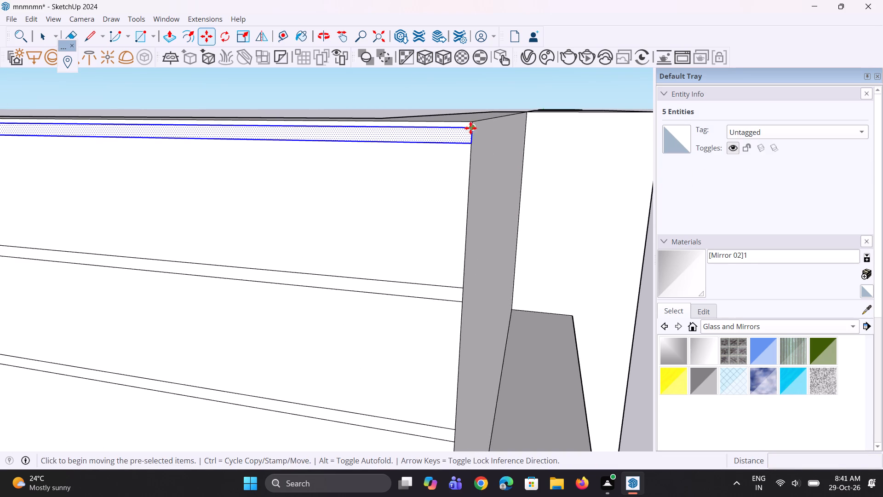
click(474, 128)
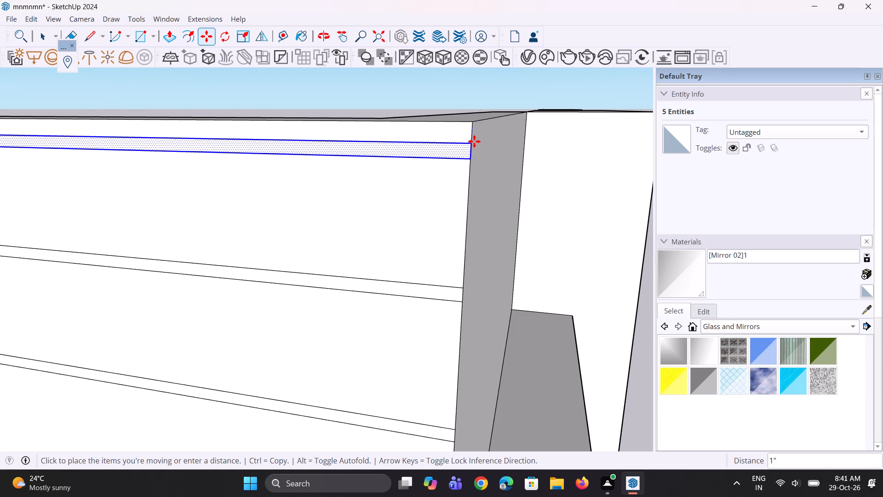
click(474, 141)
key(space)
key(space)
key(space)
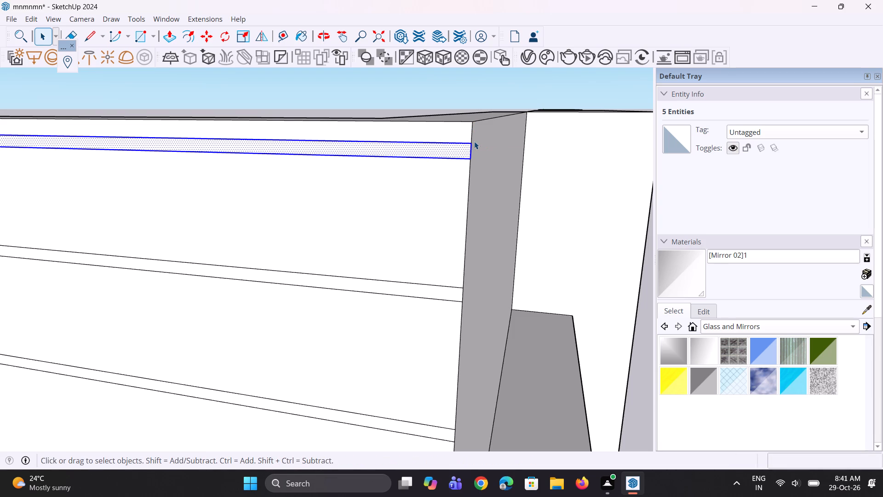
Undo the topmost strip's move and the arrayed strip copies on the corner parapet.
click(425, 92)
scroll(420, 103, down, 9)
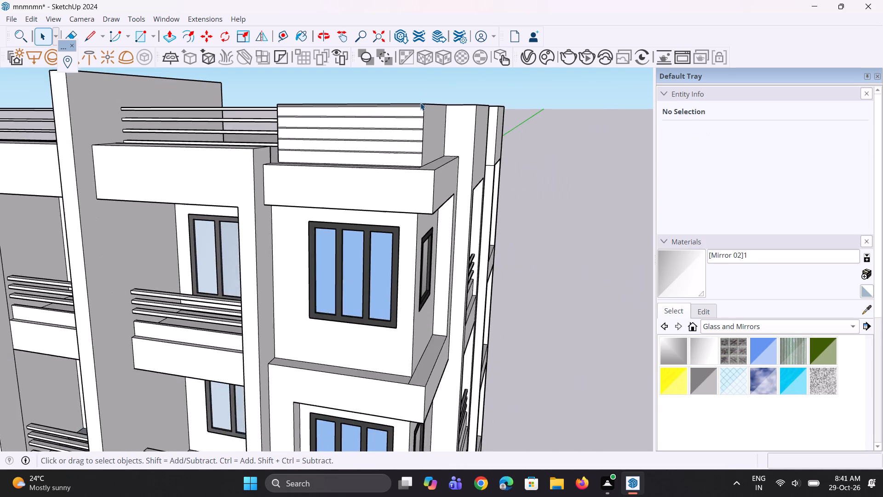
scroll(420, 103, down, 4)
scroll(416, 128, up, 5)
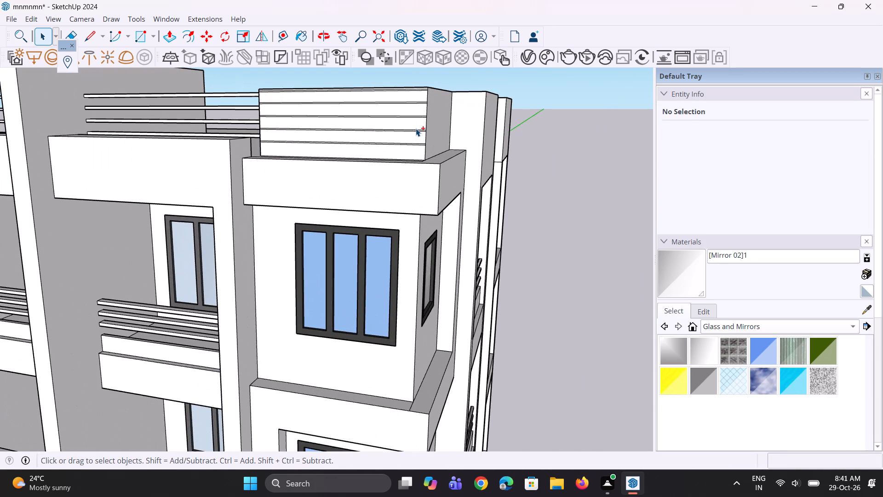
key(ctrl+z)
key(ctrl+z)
Move the thin strip on the corner parapet's front face down about 2 1/4".
scroll(412, 141, up, 7)
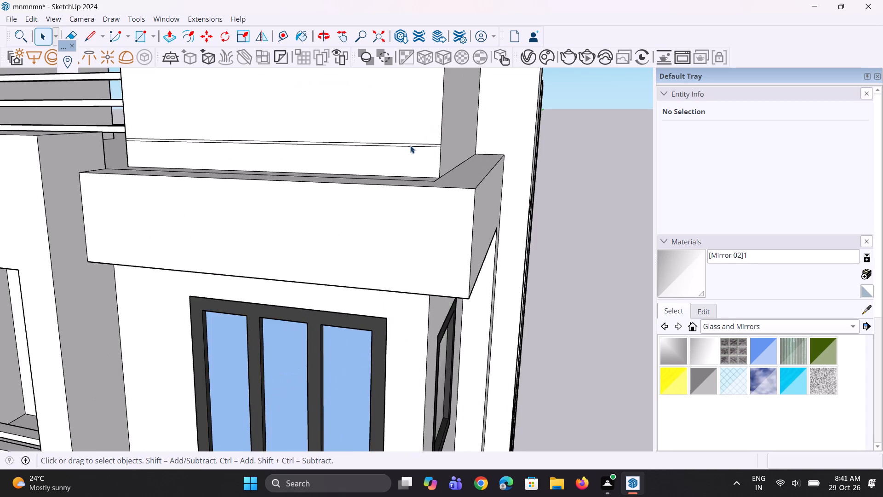
scroll(413, 155, up, 5)
scroll(486, 136, up, 3)
scroll(435, 140, up, 4)
click(428, 142)
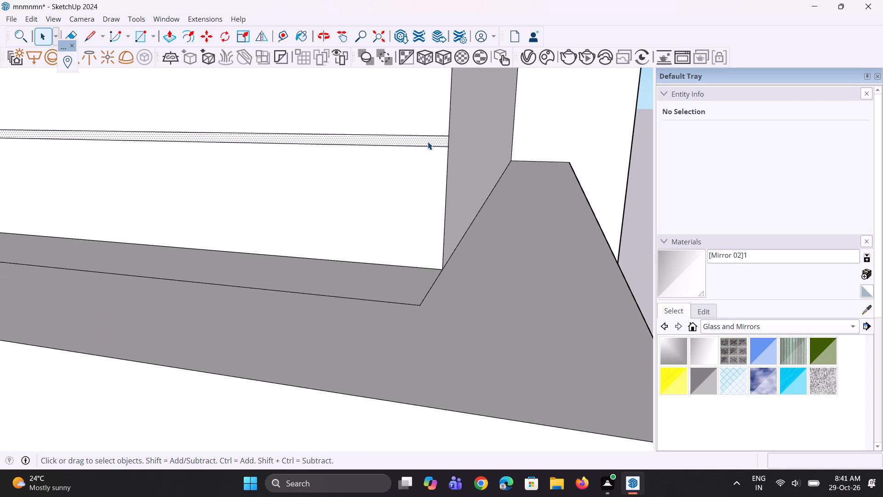
scroll(429, 147, up, 2)
key(m)
scroll(451, 141, up, 2)
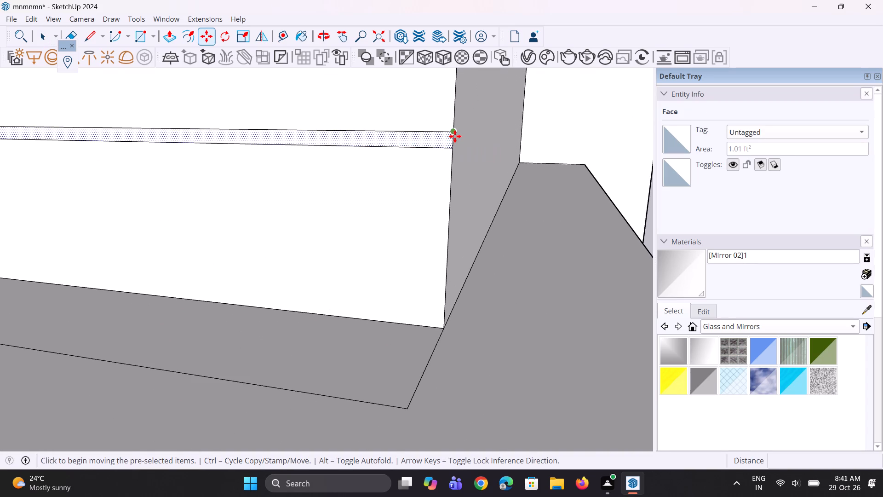
click(455, 136)
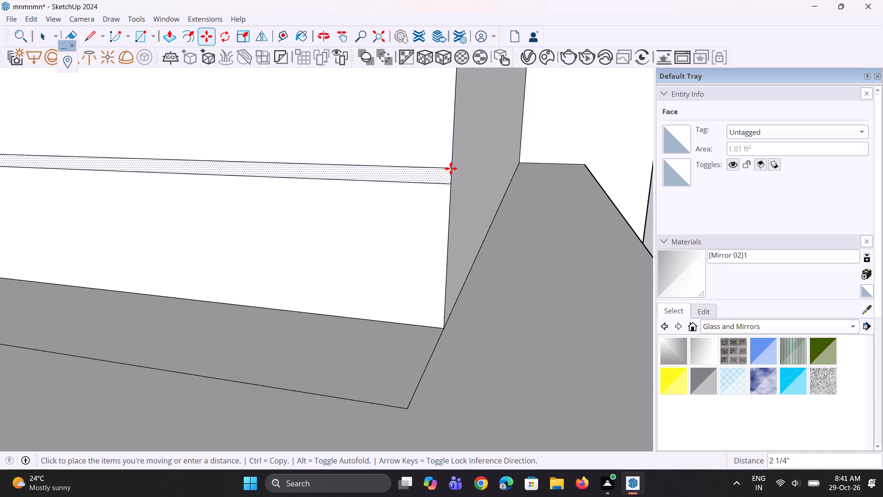
click(451, 168)
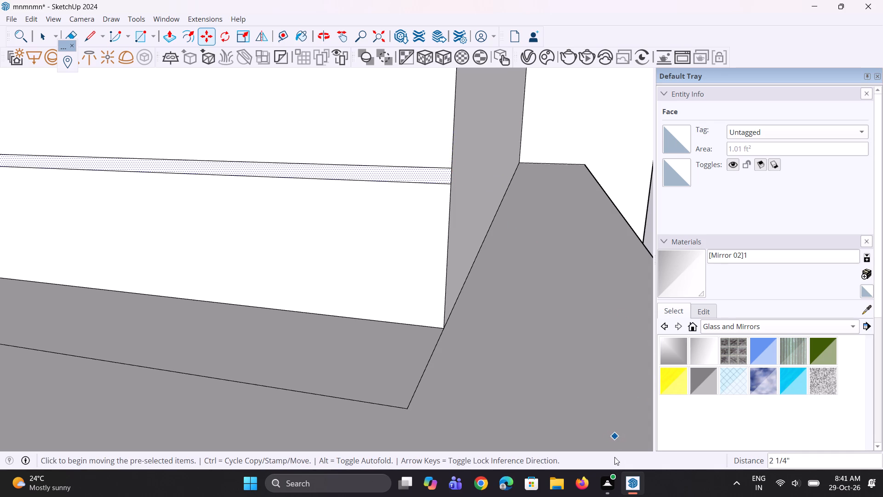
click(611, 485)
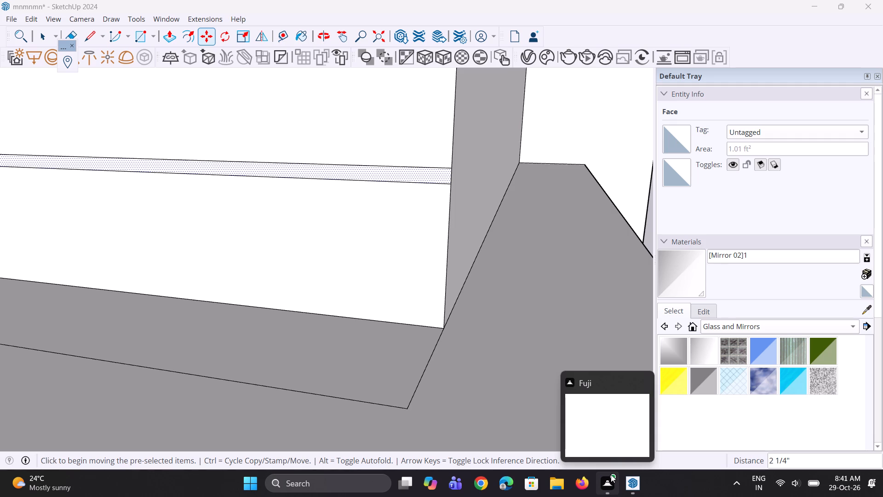
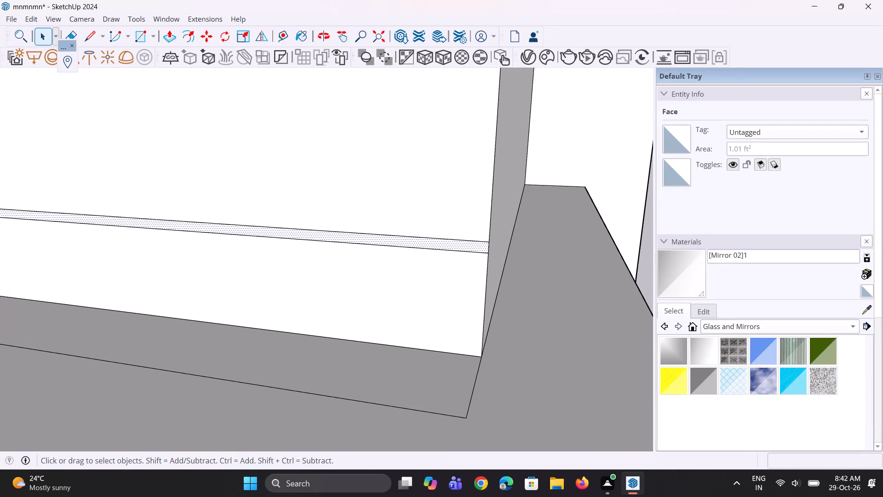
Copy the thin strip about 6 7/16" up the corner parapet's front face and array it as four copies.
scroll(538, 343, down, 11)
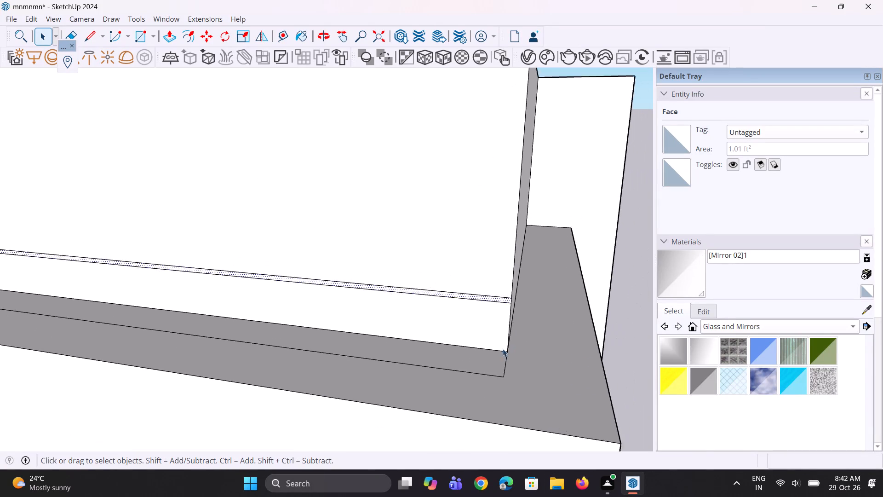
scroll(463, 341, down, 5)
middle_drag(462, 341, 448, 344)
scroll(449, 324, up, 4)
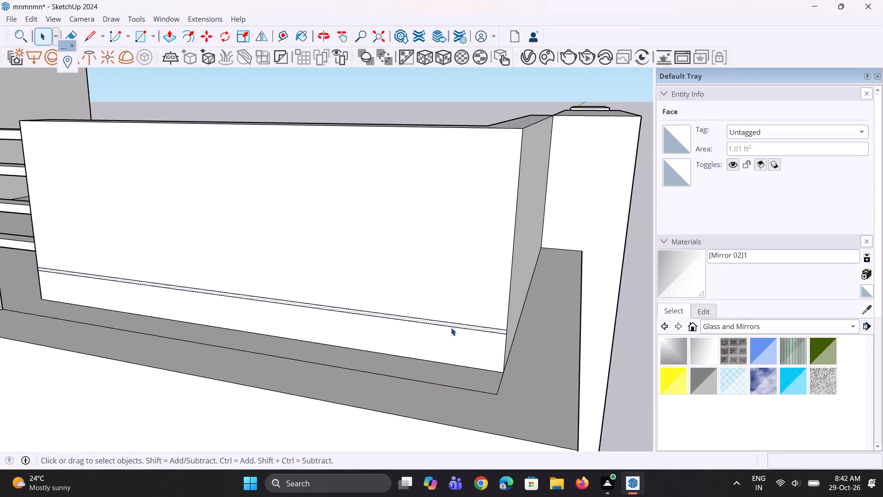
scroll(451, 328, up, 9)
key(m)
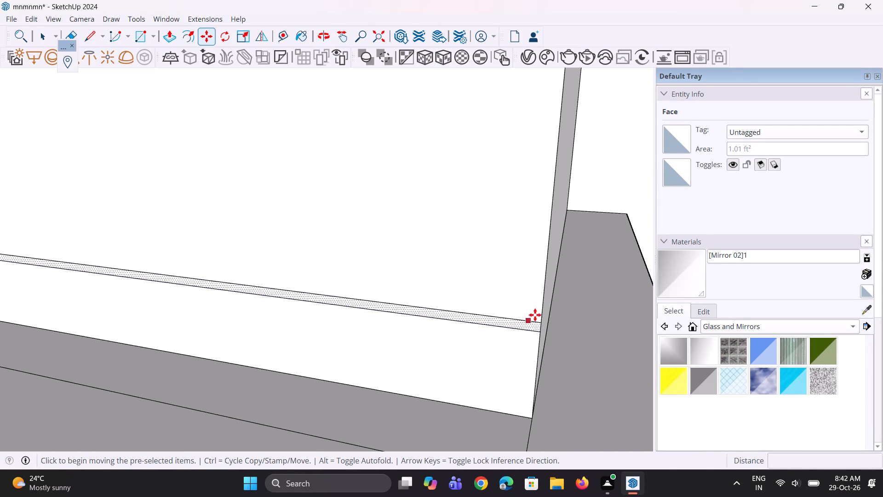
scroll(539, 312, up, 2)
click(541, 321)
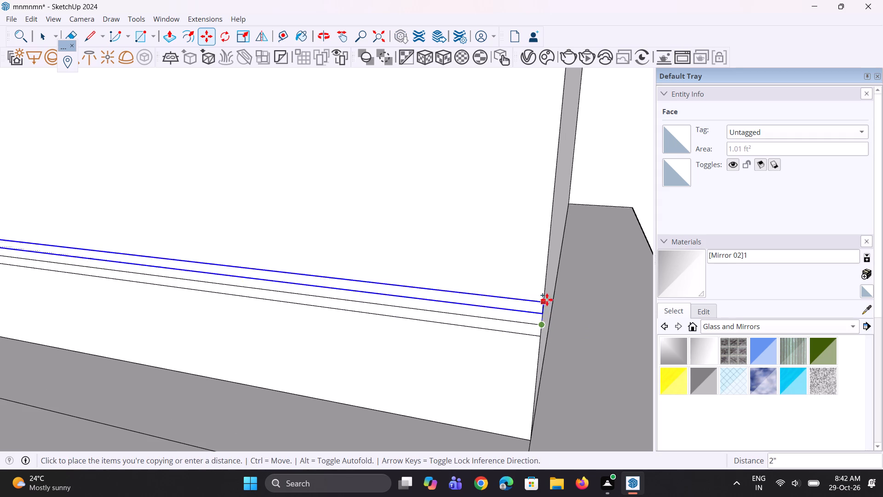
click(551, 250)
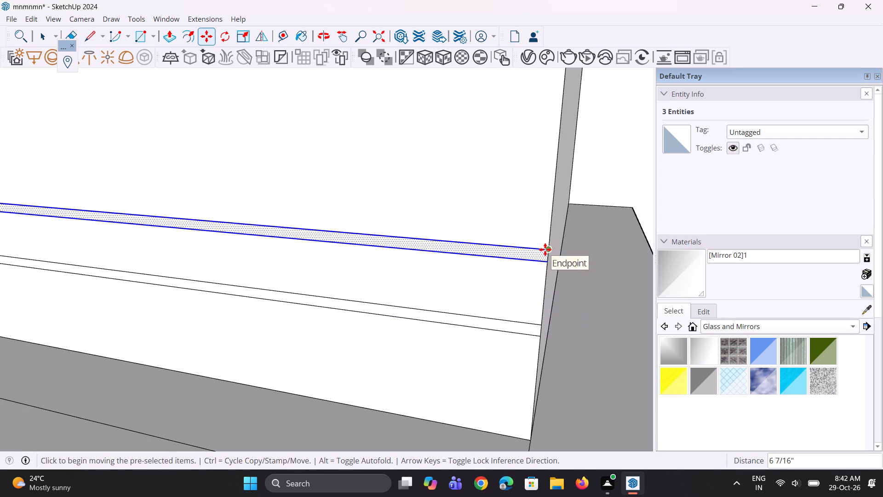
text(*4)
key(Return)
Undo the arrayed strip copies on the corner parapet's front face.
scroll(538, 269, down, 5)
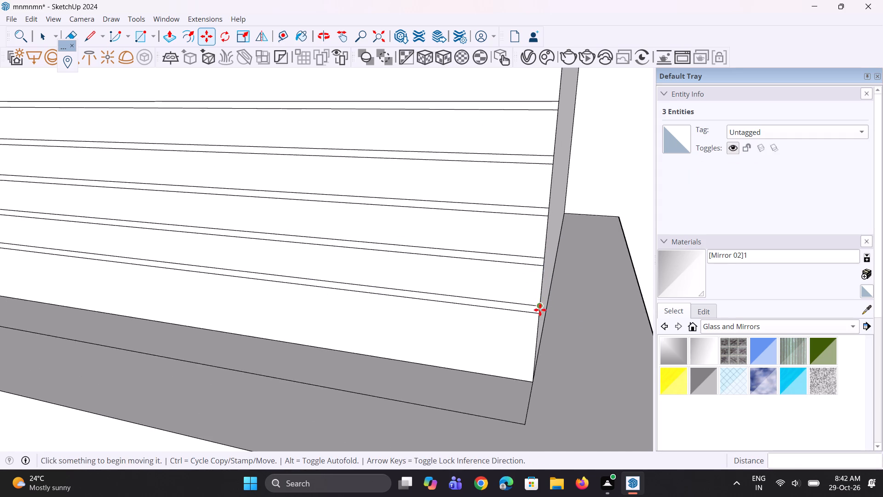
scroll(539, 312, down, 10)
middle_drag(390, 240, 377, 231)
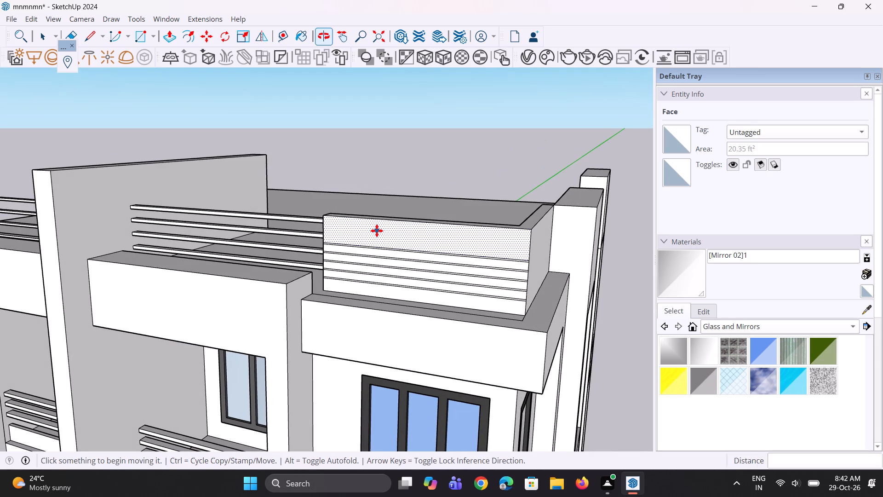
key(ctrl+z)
Copy the thin strip face 1' up the corner parapet's front and array it as three copies.
scroll(419, 301, up, 4)
key(space)
key(space)
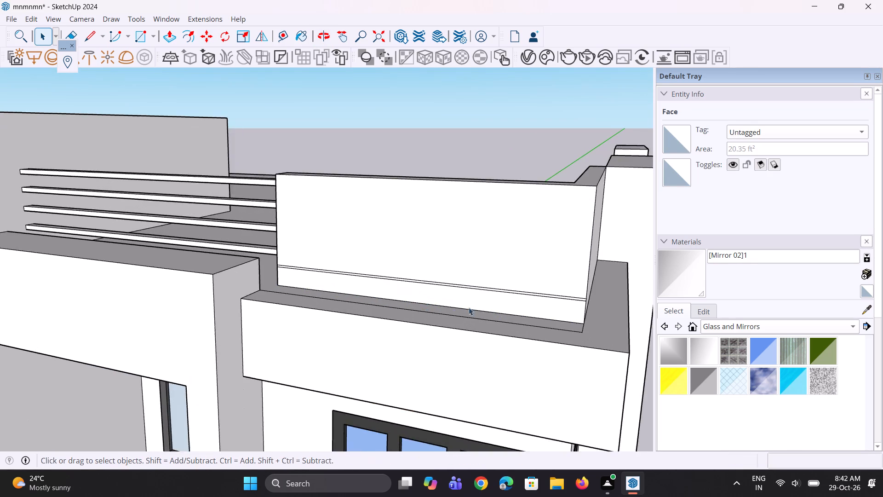
scroll(503, 308, up, 3)
key(space)
key(space)
key(space)
scroll(555, 293, up, 5)
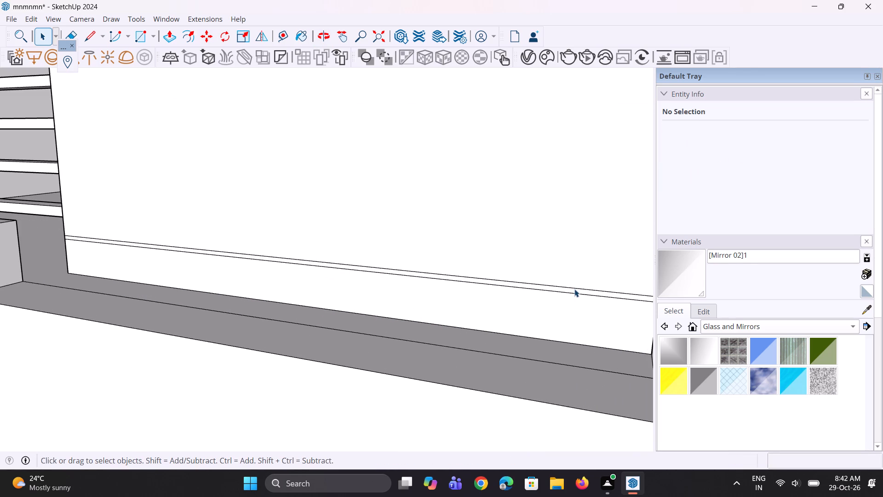
click(574, 289)
scroll(601, 292, up, 8)
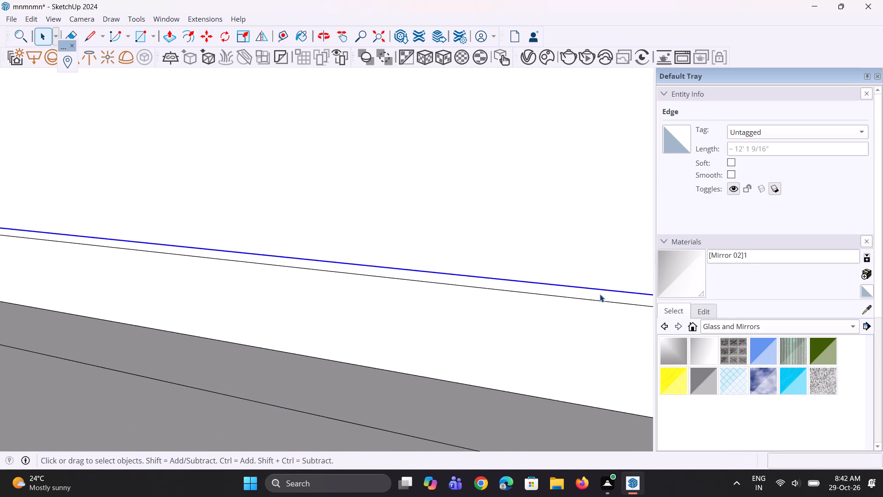
click(599, 295)
scroll(333, 300, down, 10)
middle_drag(321, 300, 331, 296)
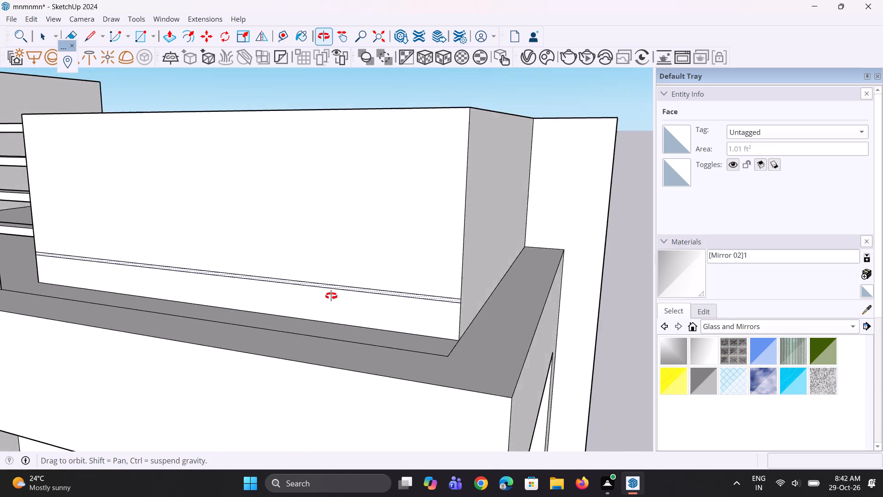
middle_drag(331, 296, 353, 274)
key(m)
scroll(422, 248, up, 4)
ctrl+scroll(533, 266, up, 3)
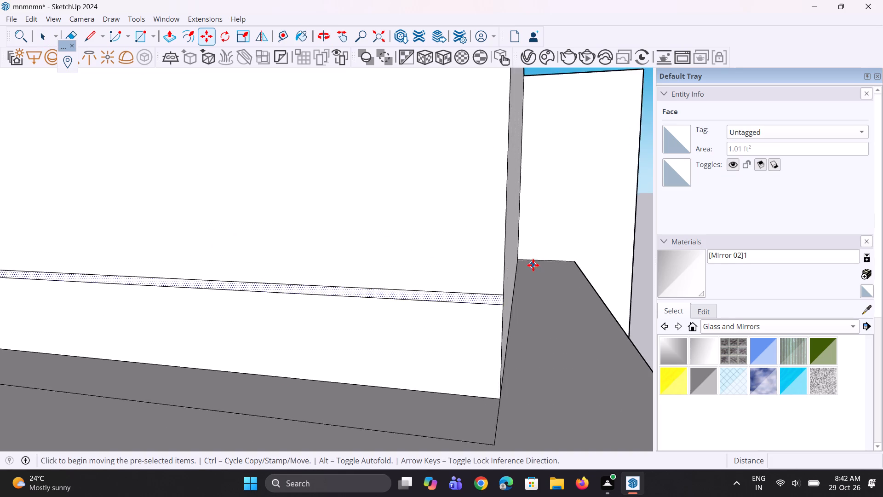
click(493, 304)
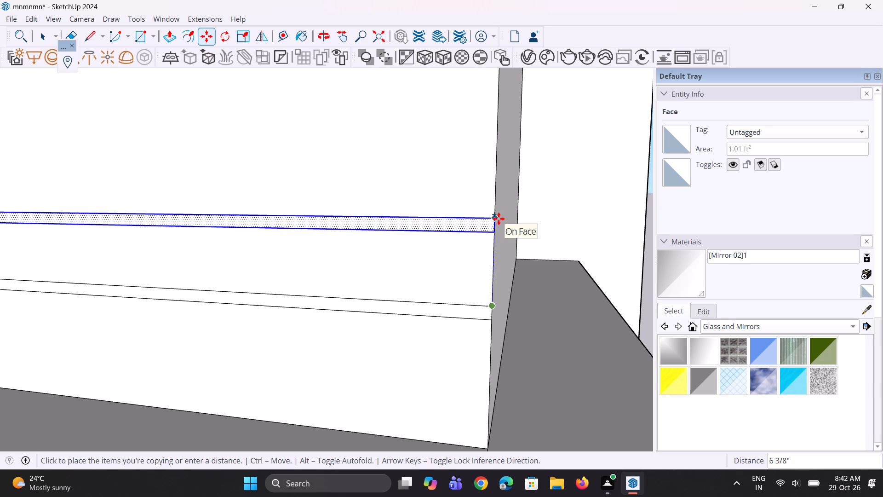
text(1')
key(Return)
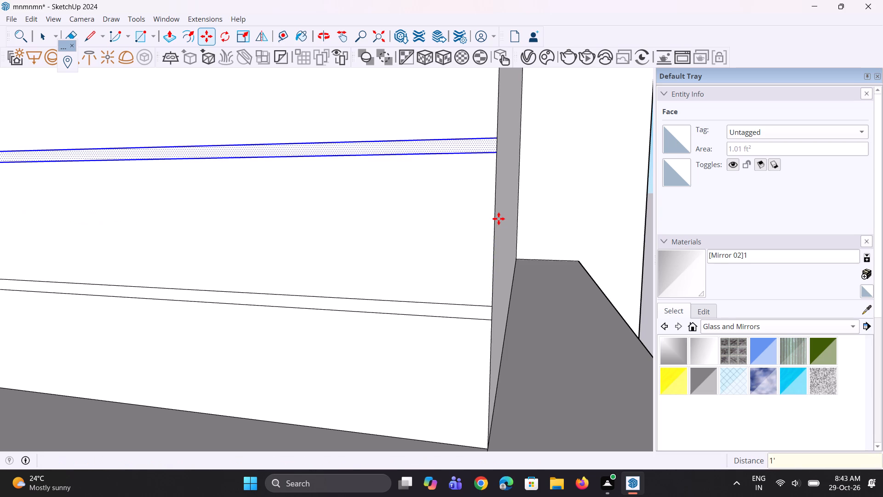
scroll(508, 278, down, 14)
middle_drag(502, 298, 505, 272)
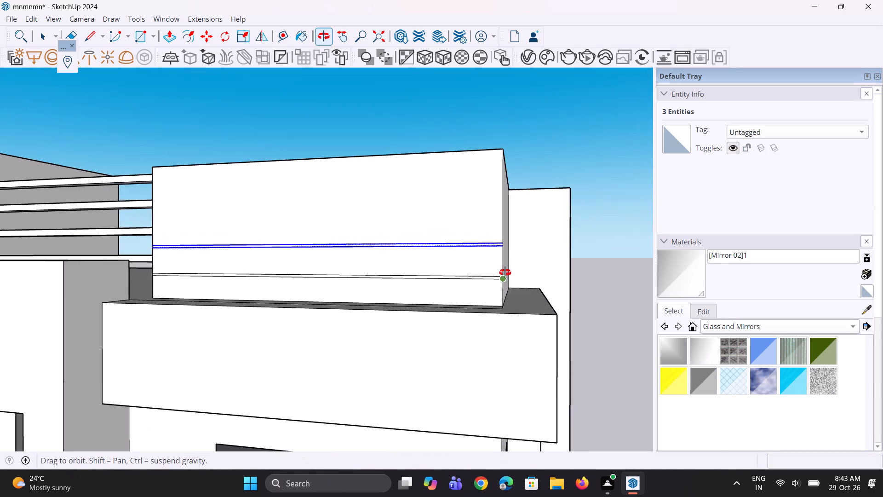
middle_drag(505, 272, 505, 272)
text(*3)
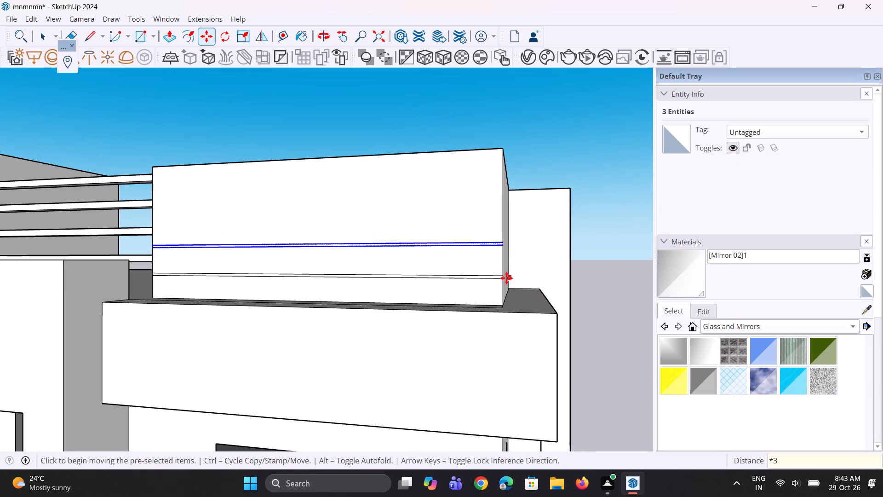
key(Return)
Inspect the building's exterior from several sides, ending on the upper floors and roof parapets of the front facade.
middle_drag(298, 184, 14, 12)
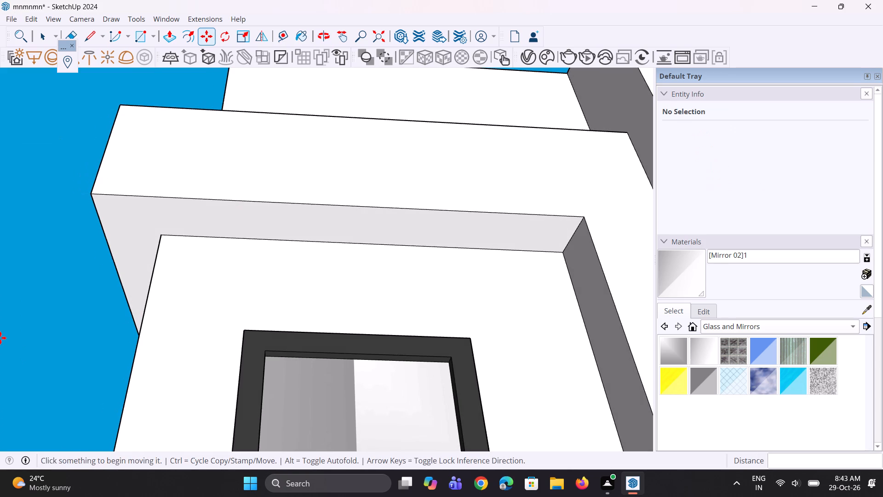
scroll(293, 331, down, 4)
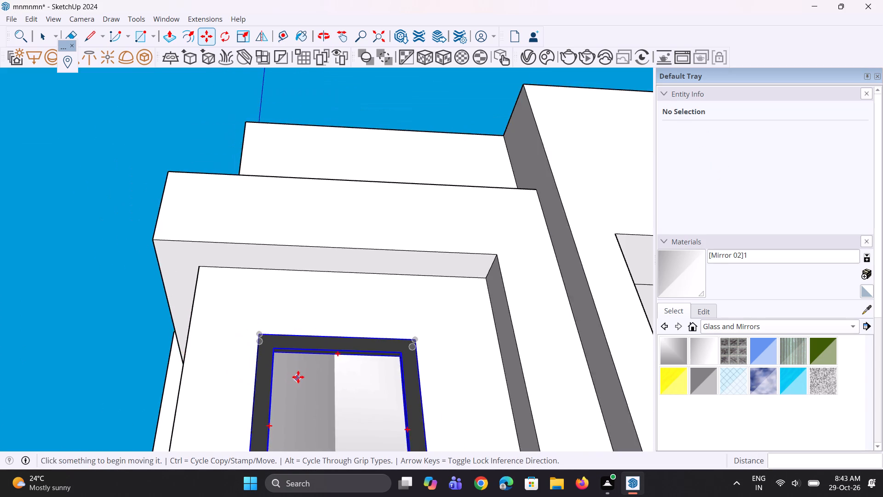
scroll(298, 377, down, 5)
middle_drag(208, 318, 197, 0)
scroll(0, 3, down, 5)
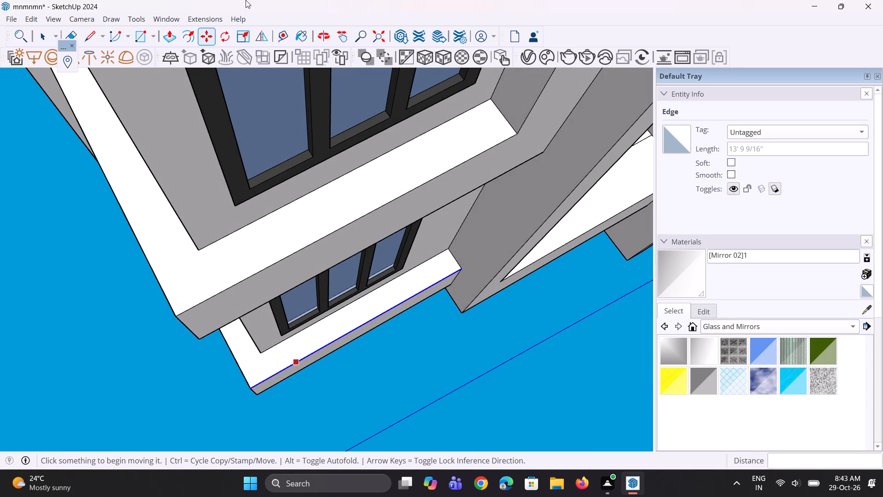
middle_drag(311, 277, 286, 15)
scroll(286, 15, down, 1)
scroll(290, 126, down, 5)
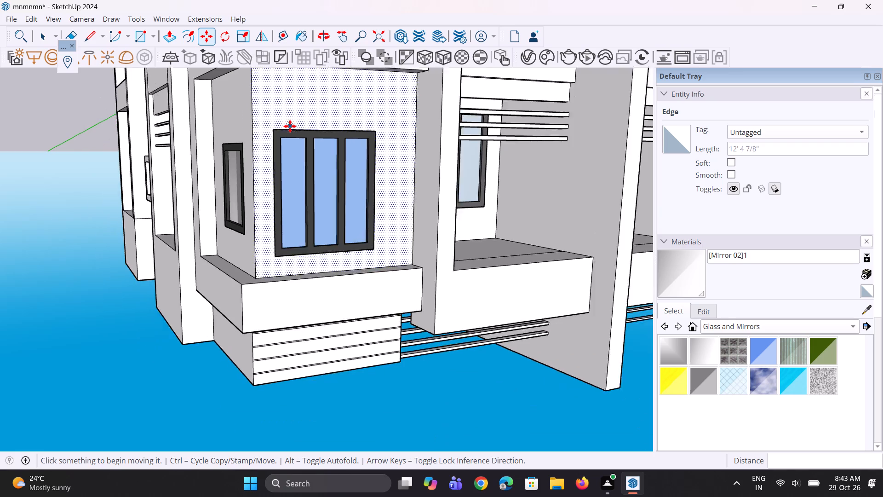
scroll(287, 132, down, 11)
scroll(287, 138, down, 16)
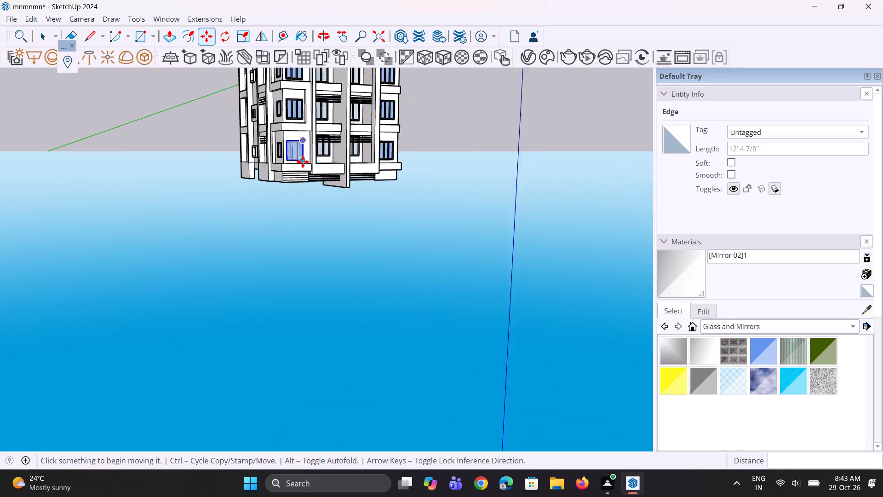
scroll(306, 164, down, 6)
middle_drag(261, 177, 613, 27)
middle_drag(260, 260, 244, 110)
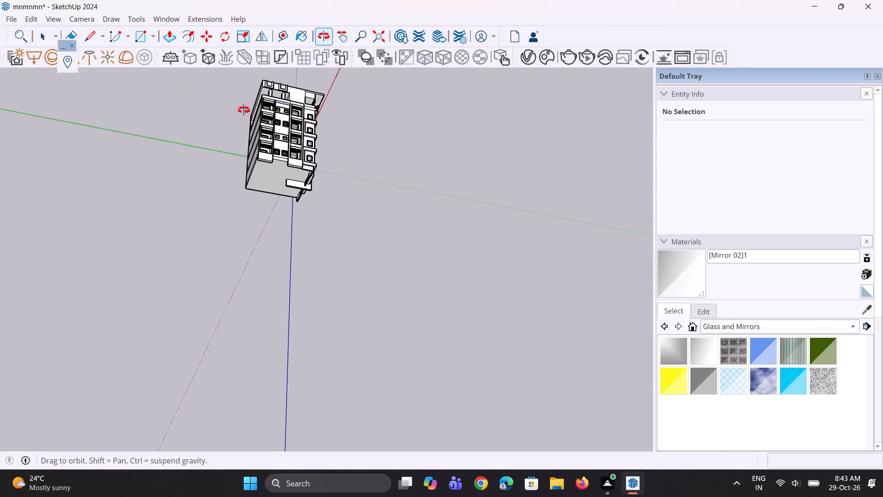
middle_drag(244, 110, 227, 0)
middle_drag(162, 424, 136, 134)
scroll(319, 364, up, 1)
middle_drag(319, 364, 108, 243)
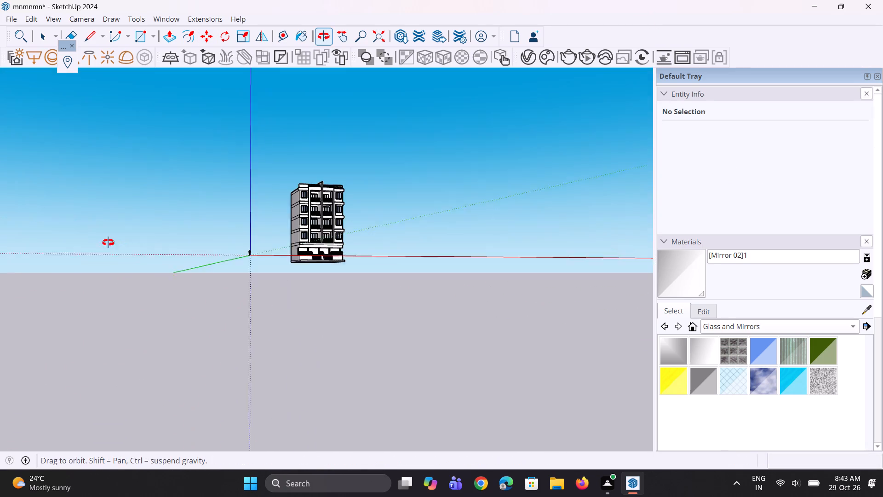
middle_drag(108, 243, 60, 213)
middle_drag(503, 257, 882, 0)
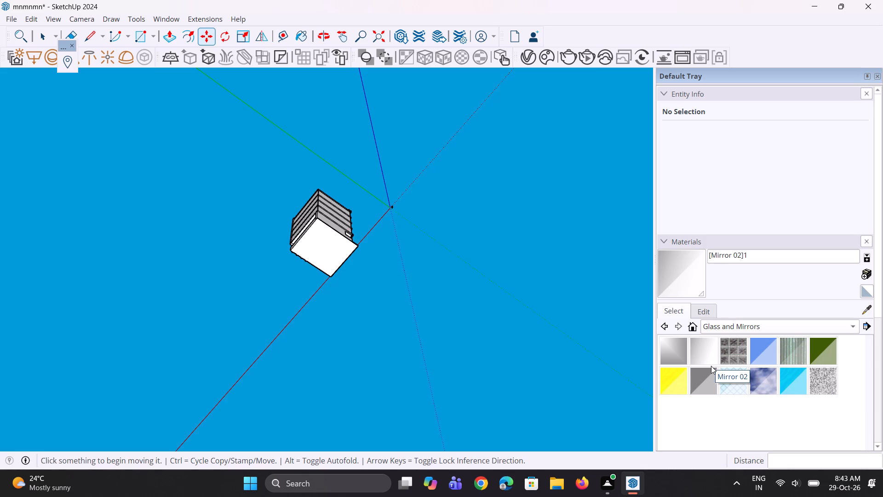
scroll(675, 331, up, 1)
middle_drag(546, 283, 480, 455)
scroll(493, 458, down, 1)
middle_drag(469, 243, 466, 248)
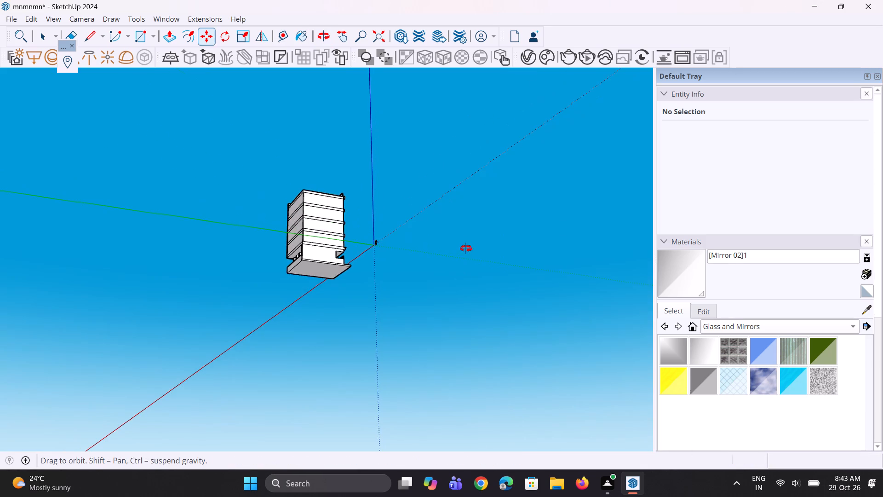
middle_drag(466, 248, 689, 335)
middle_drag(411, 237, 595, 248)
middle_drag(333, 268, 581, 273)
scroll(310, 217, up, 5)
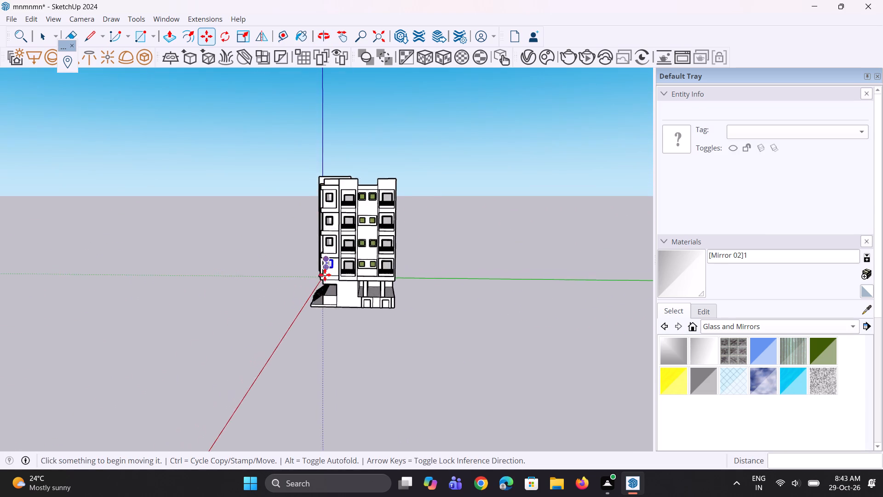
middle_drag(325, 296, 572, 281)
scroll(331, 202, up, 2)
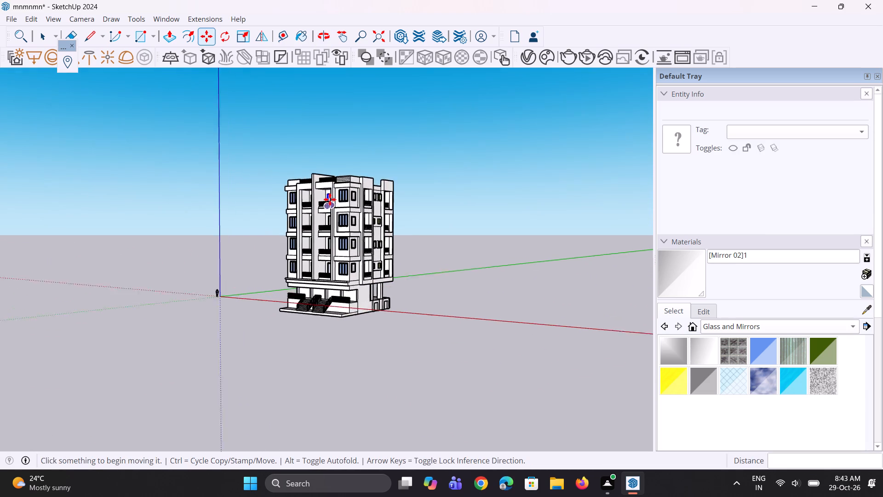
scroll(330, 199, up, 7)
middle_drag(376, 233, 406, 284)
scroll(406, 289, down, 5)
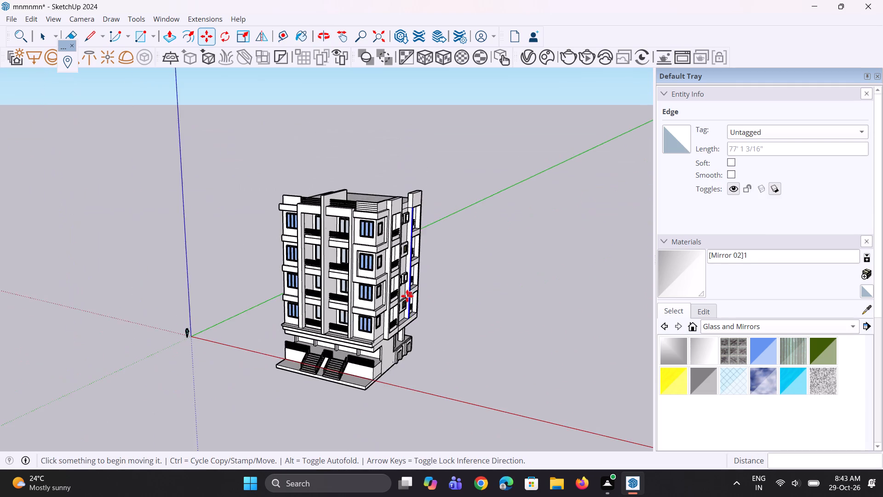
scroll(336, 98, up, 8)
scroll(290, 335, up, 5)
middle_drag(290, 335, 394, 283)
key(space)
key(space)
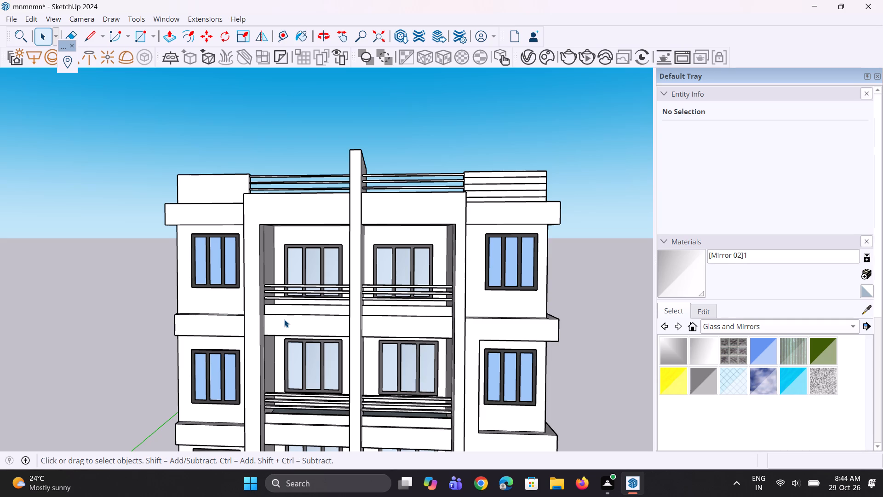
Copy the bottom edge of the still-plain front corner parapet's front face about one-fifth of the way up that face.
scroll(227, 206, down, 3)
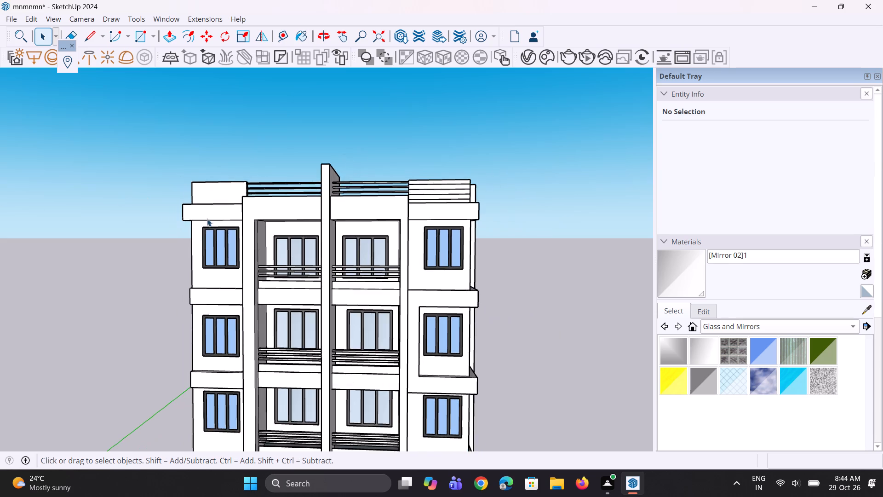
middle_drag(211, 222, 294, 275)
scroll(245, 249, up, 4)
scroll(207, 226, up, 5)
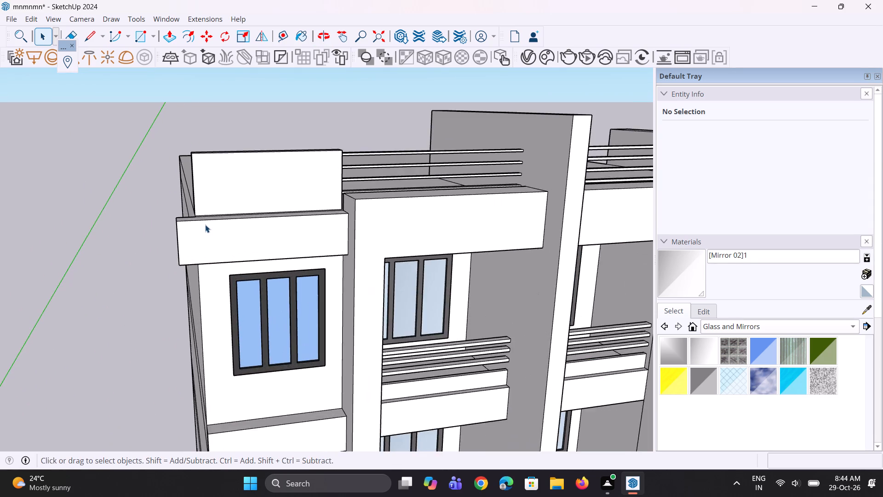
scroll(205, 225, up, 2)
middle_drag(205, 225, 234, 267)
scroll(225, 252, up, 6)
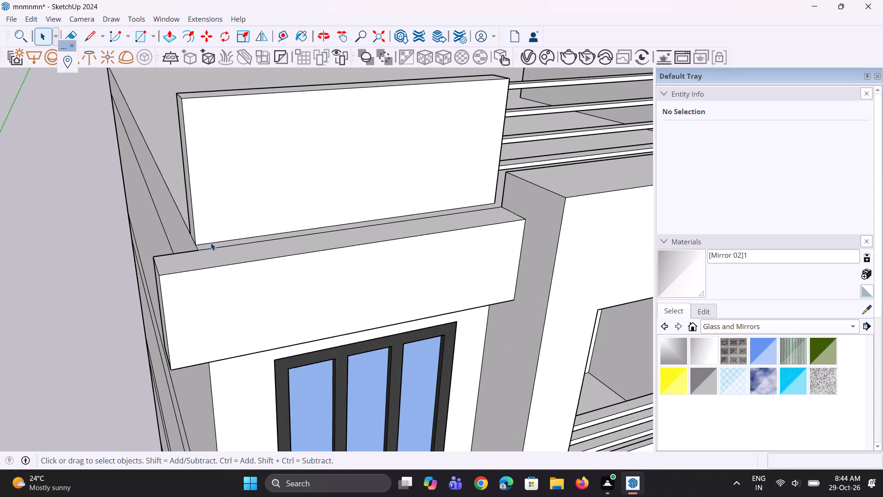
click(211, 242)
key(m)
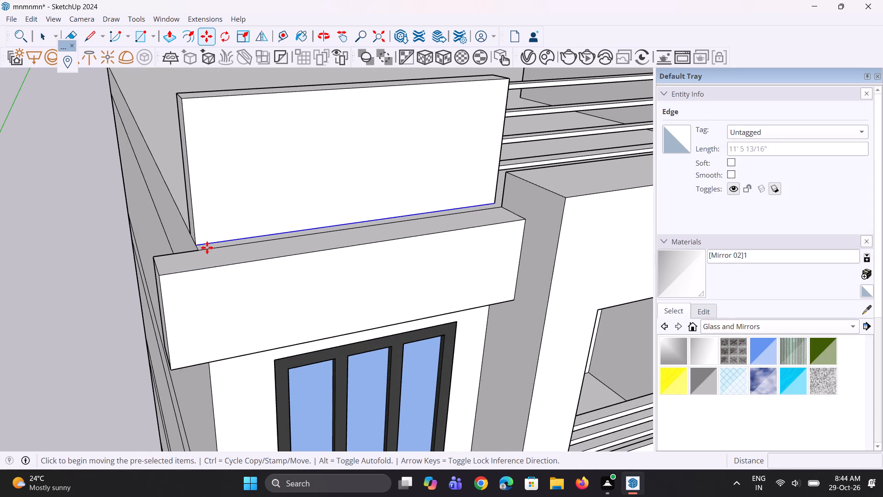
scroll(200, 260, up, 6)
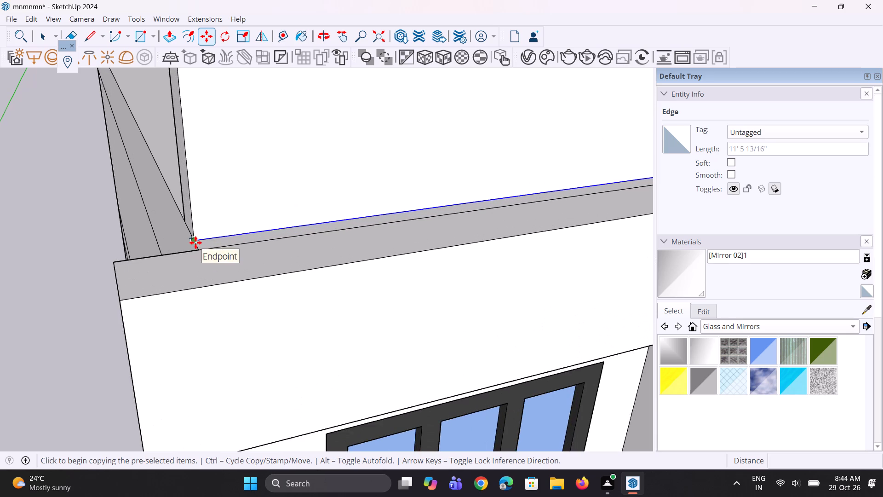
click(195, 243)
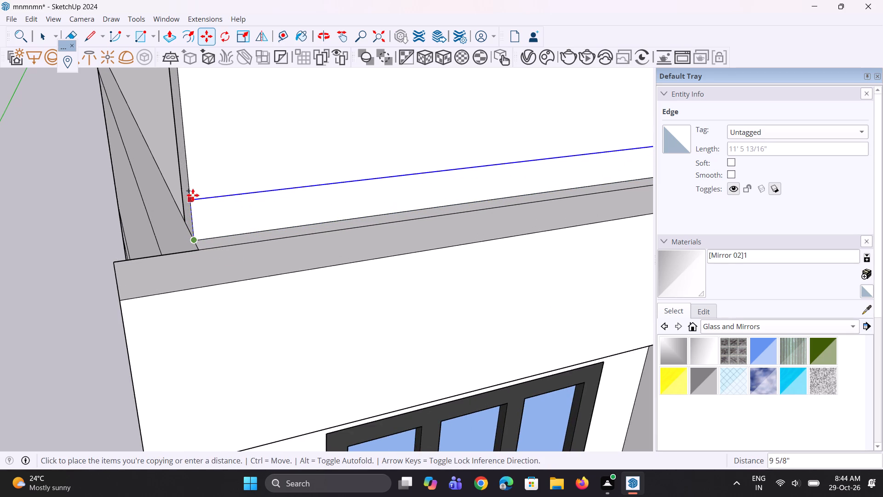
click(193, 190)
Copy the new horizontal edge 1" upward on the parapet's front face to form a thin strip.
scroll(229, 293, down, 3)
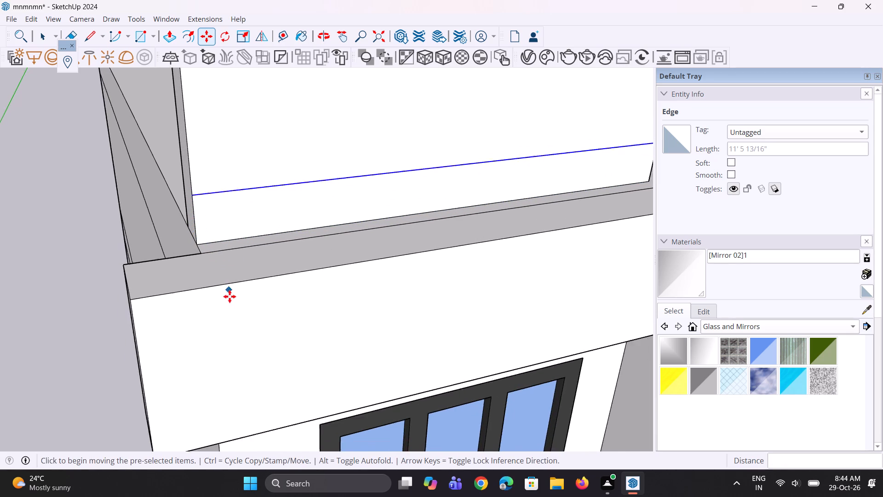
scroll(229, 296, down, 5)
middle_drag(230, 289, 224, 234)
scroll(217, 203, up, 3)
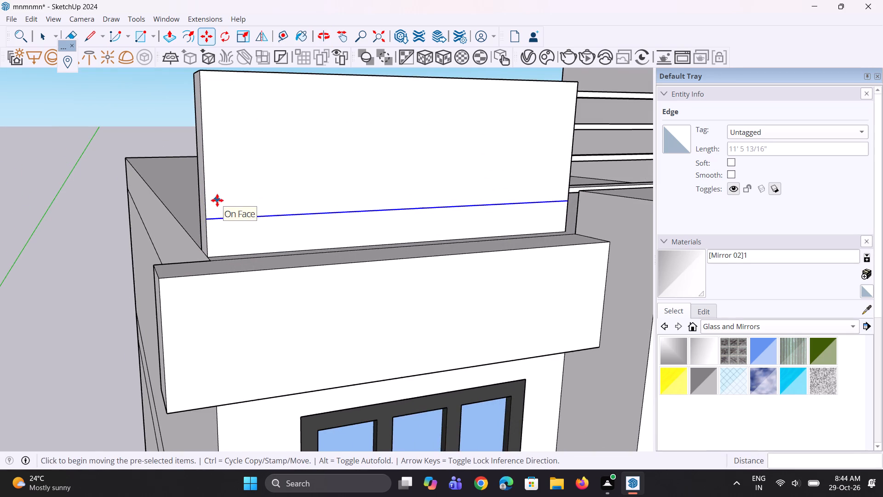
key(m)
scroll(201, 216, up, 2)
ctrl+scroll(203, 219, up, 3)
scroll(217, 223, up, 2)
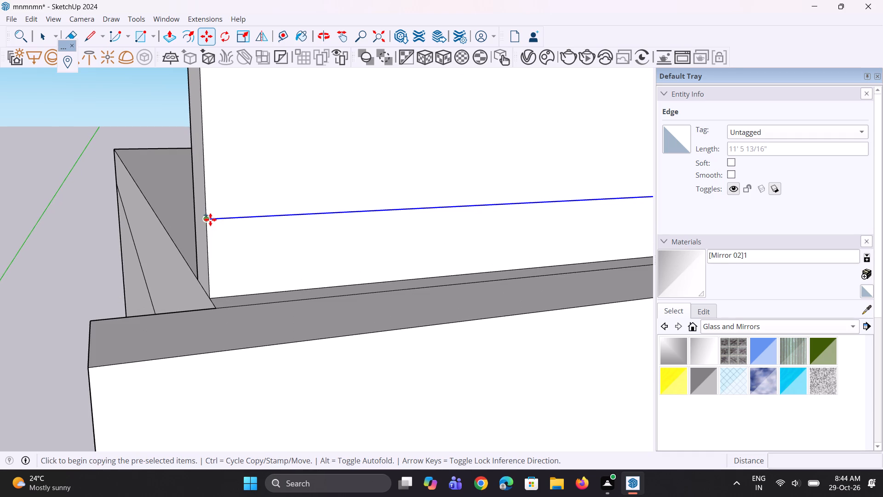
click(210, 219)
text(1")
key(Return)
key(space)
key(space)
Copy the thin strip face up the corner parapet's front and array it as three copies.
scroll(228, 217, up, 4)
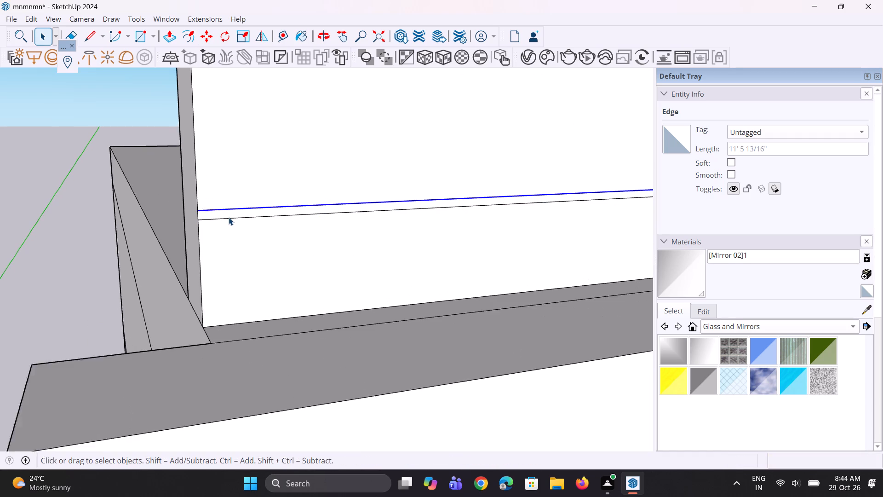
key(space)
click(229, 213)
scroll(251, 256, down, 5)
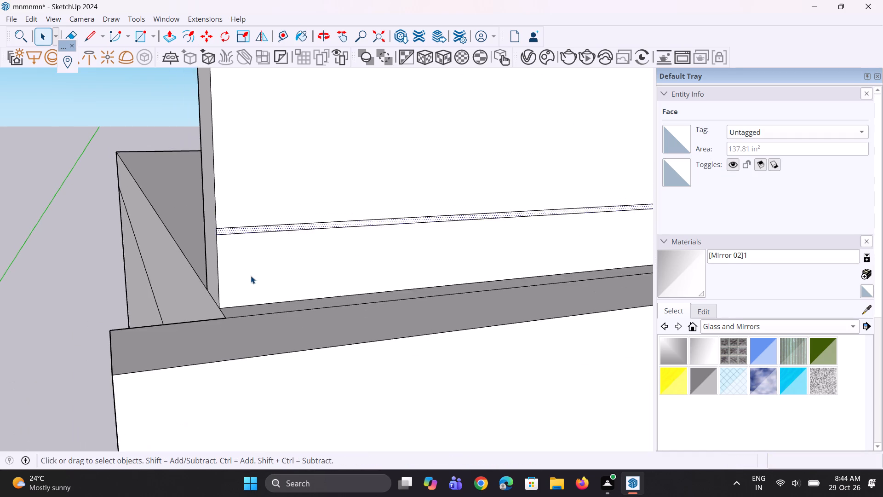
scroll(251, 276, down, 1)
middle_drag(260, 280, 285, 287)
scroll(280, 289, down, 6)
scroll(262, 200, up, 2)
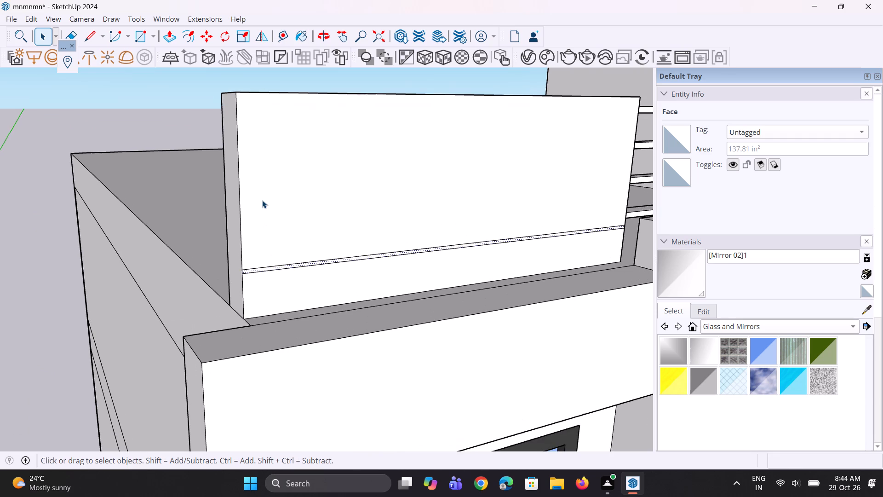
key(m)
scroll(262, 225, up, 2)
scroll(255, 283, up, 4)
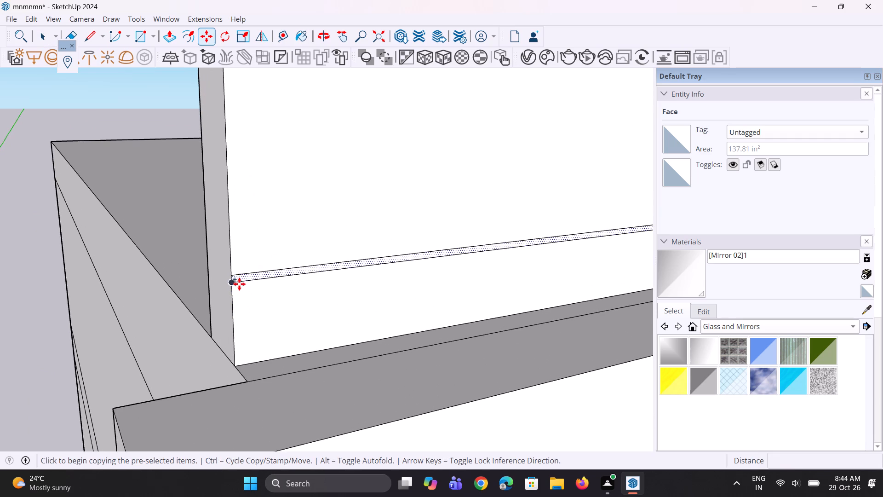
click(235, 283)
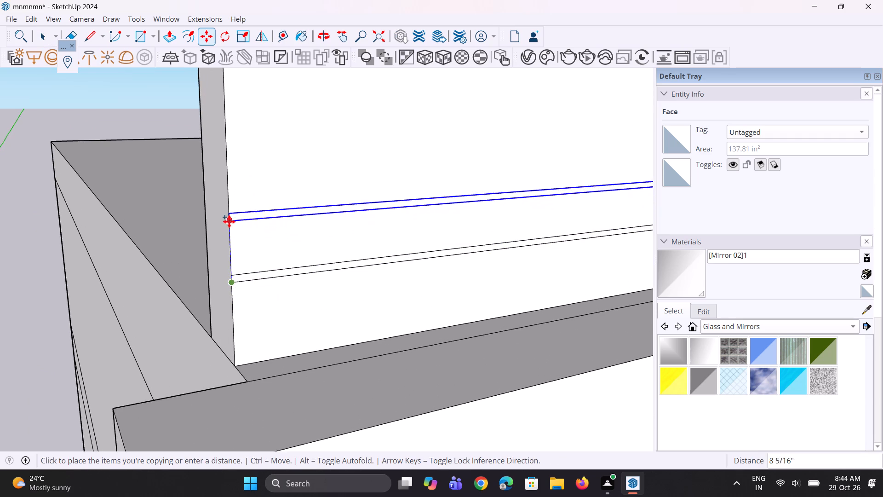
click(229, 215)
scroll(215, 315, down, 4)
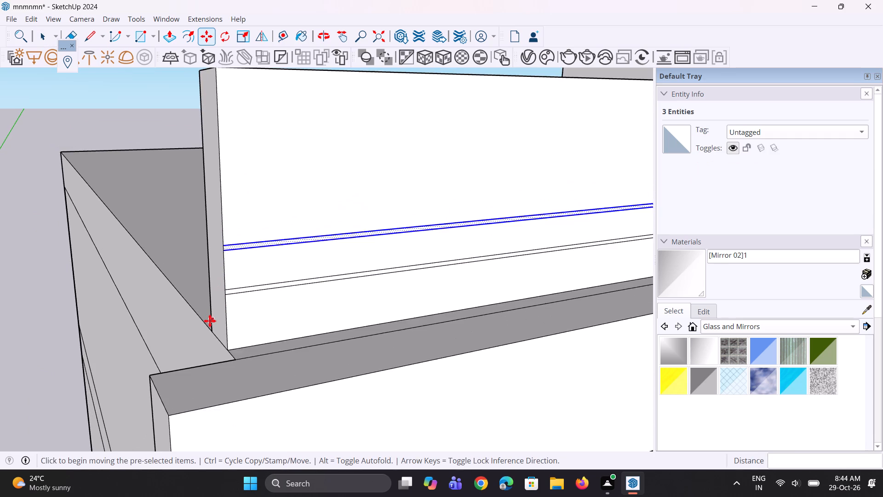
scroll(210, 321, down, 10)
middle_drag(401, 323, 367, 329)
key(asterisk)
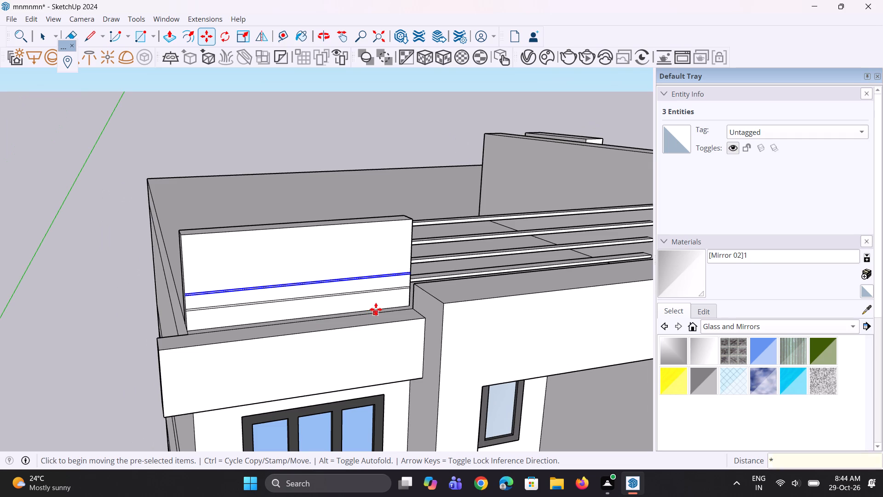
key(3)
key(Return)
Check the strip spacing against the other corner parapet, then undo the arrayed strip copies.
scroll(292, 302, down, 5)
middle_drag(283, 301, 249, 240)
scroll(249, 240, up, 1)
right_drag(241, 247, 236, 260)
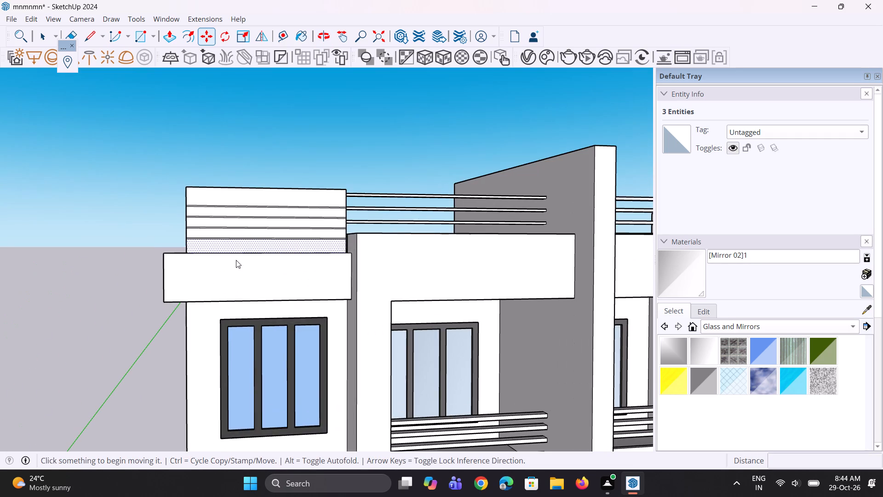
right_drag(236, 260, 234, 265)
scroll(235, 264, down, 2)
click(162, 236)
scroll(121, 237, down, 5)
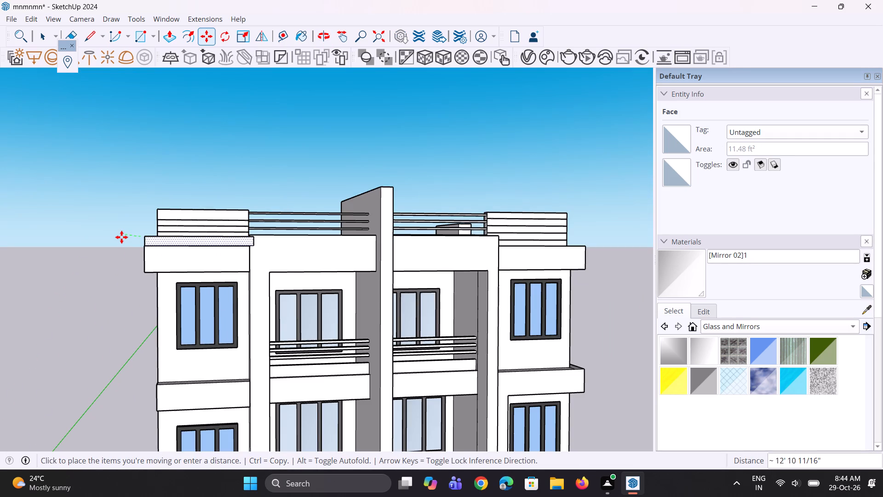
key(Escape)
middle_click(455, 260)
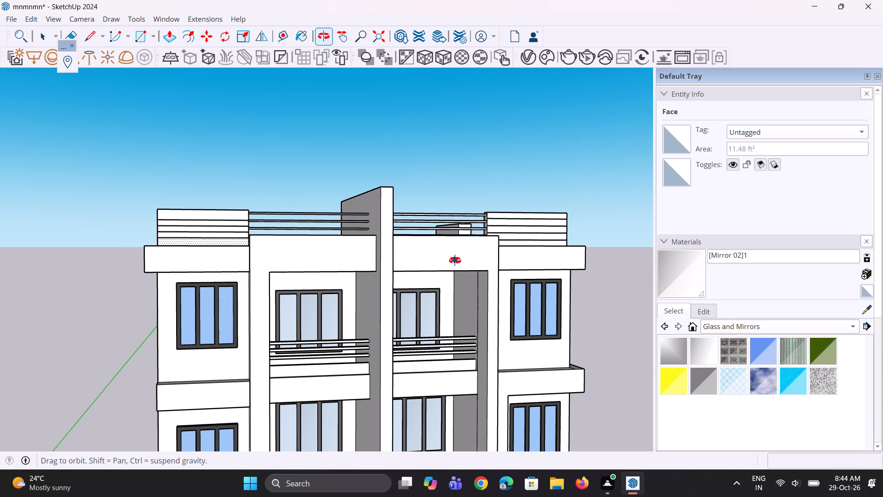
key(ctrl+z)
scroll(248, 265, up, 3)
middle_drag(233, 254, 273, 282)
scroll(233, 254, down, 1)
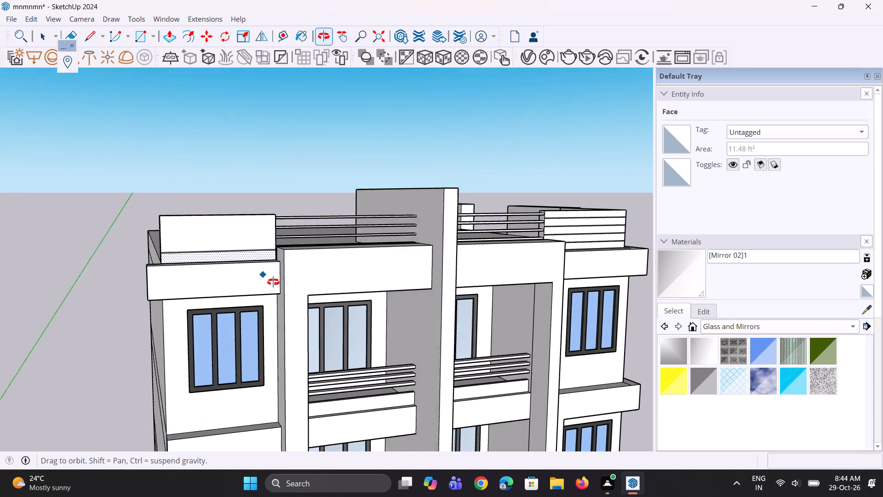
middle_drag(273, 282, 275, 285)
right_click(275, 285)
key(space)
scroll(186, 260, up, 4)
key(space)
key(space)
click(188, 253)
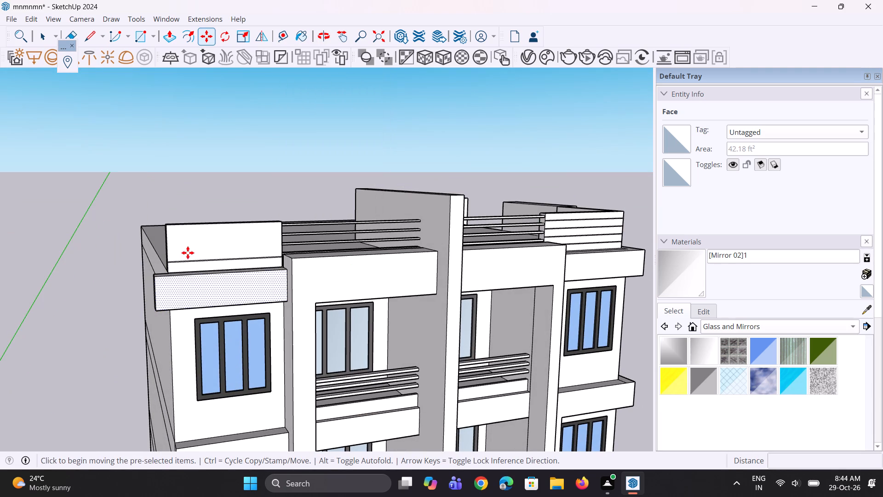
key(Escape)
Copy the thin strip face 11 3/8" up the corner parapet's front and array it as three copies.
scroll(191, 262, up, 3)
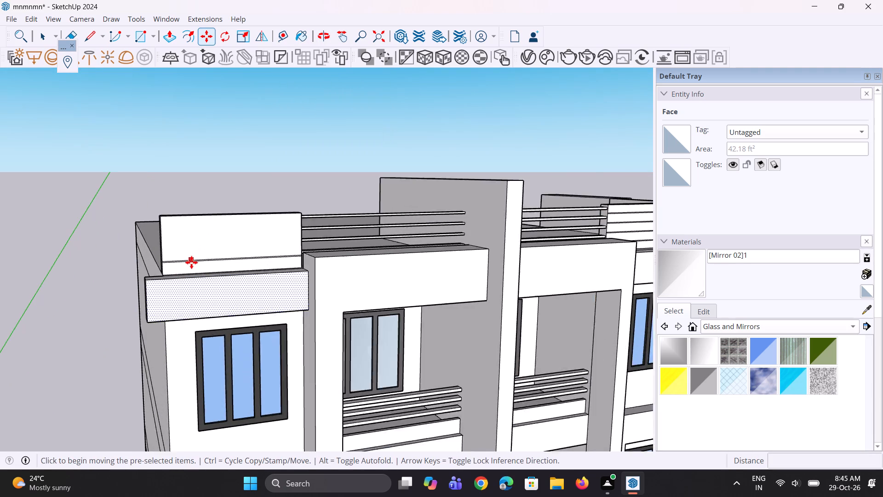
scroll(191, 262, up, 4)
key(space)
key(space)
key(space)
key(space)
click(247, 137)
scroll(196, 214, up, 3)
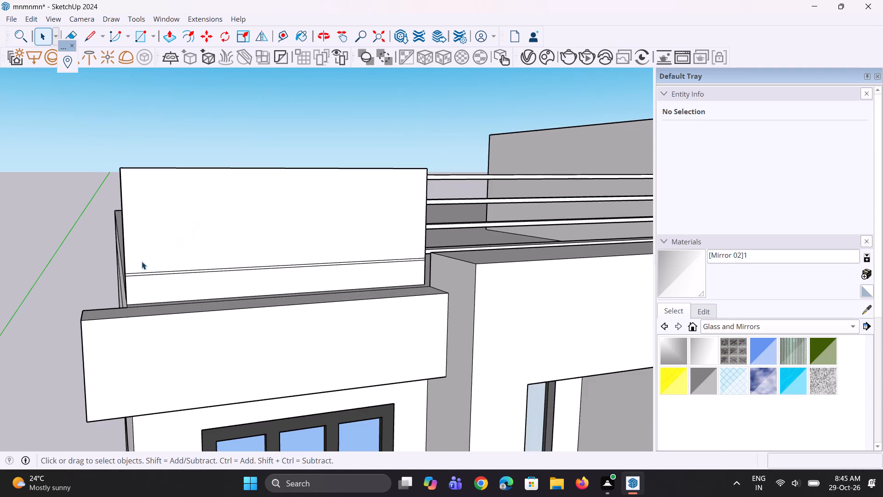
scroll(140, 264, up, 8)
click(135, 277)
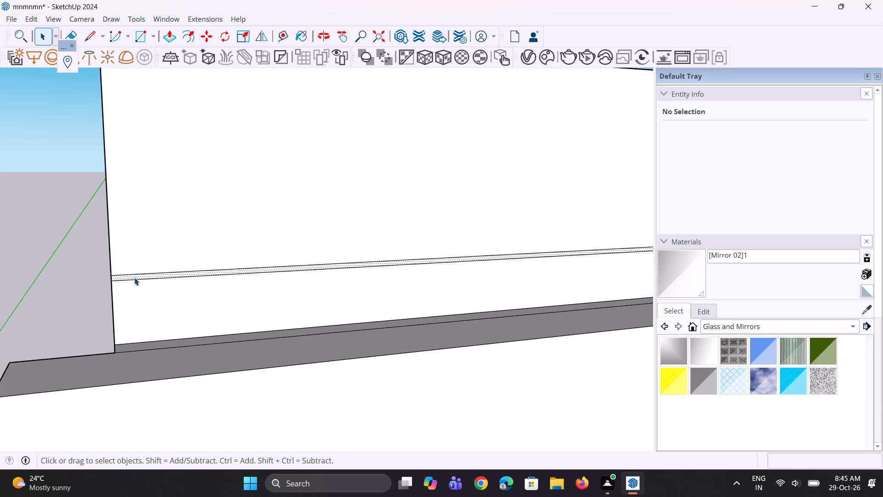
key(m)
scroll(129, 261, up, 2)
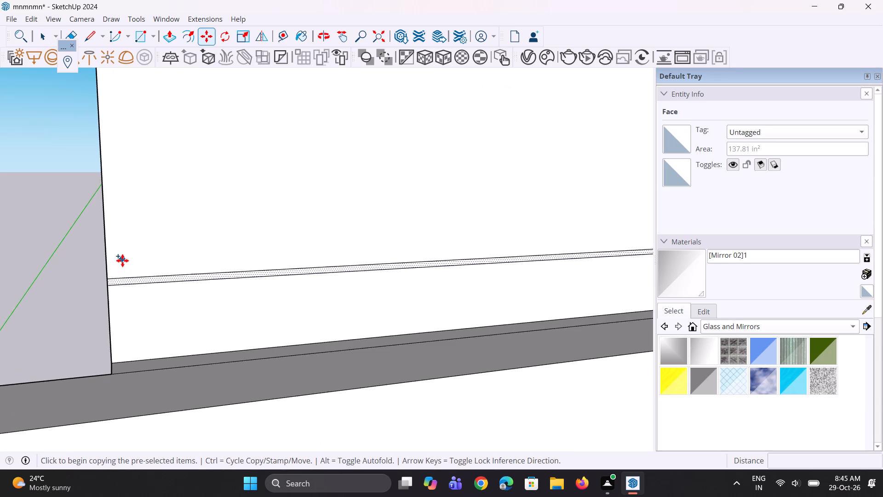
scroll(121, 264, up, 2)
click(103, 283)
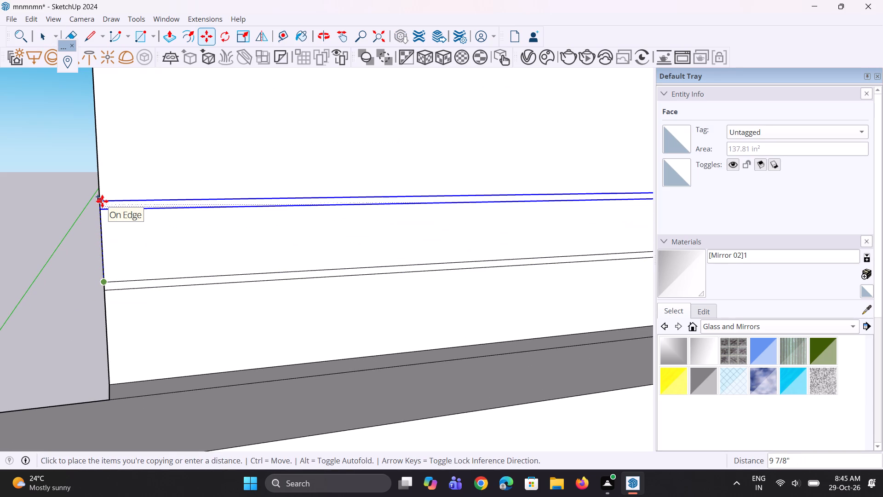
click(100, 188)
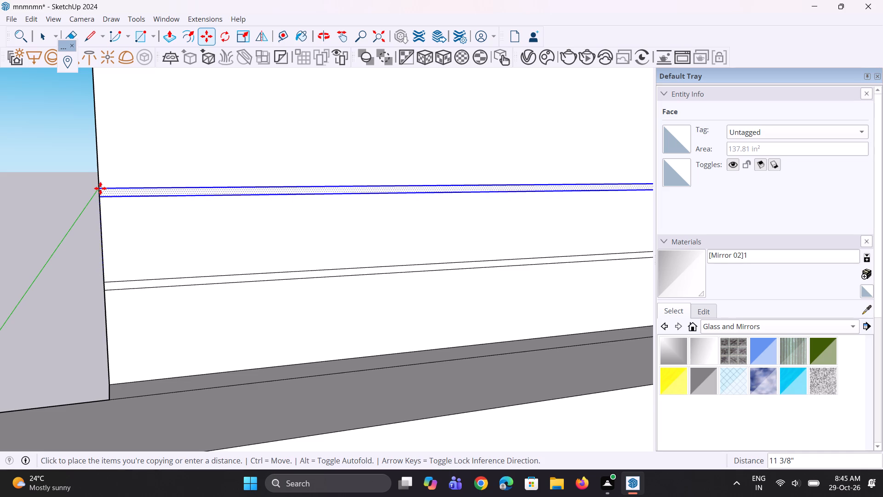
text(*3)
key(Return)
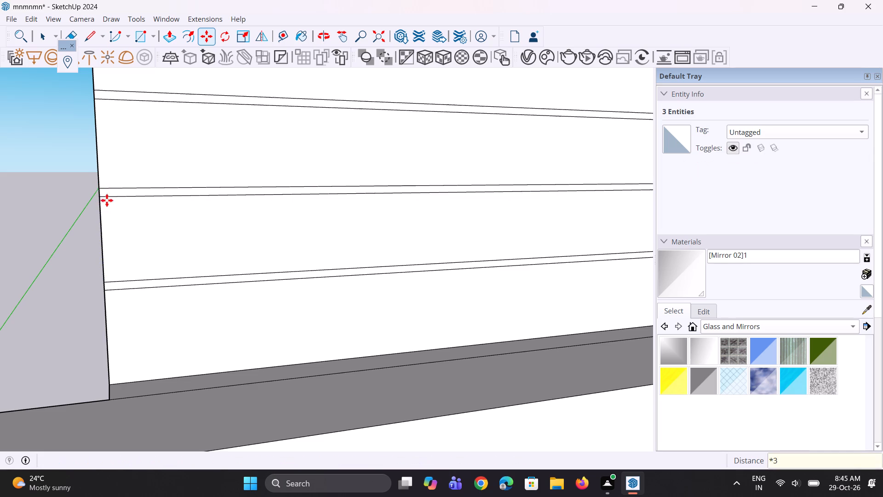
Inspect both grooved corner parapets and the upper floors of the front facade from several angles.
scroll(265, 271, down, 19)
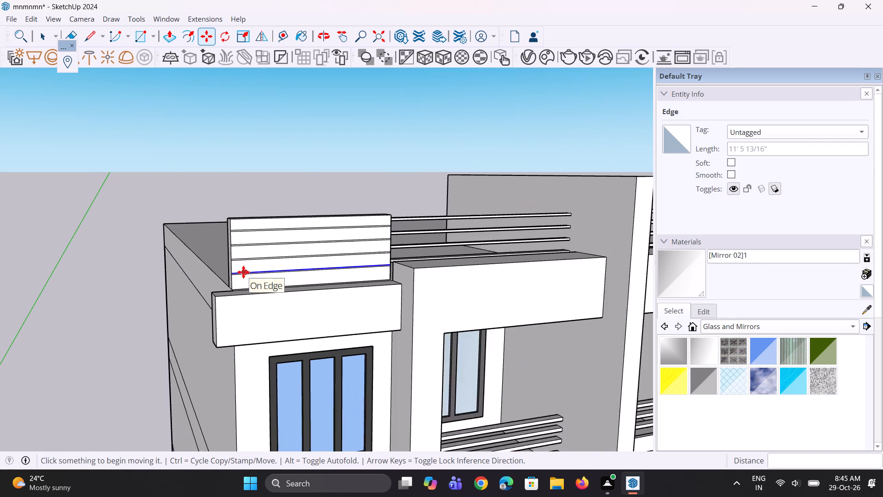
scroll(243, 272, down, 5)
scroll(243, 272, up, 1)
scroll(243, 272, down, 5)
scroll(418, 278, down, 1)
middle_drag(416, 278, 336, 286)
key(space)
key(space)
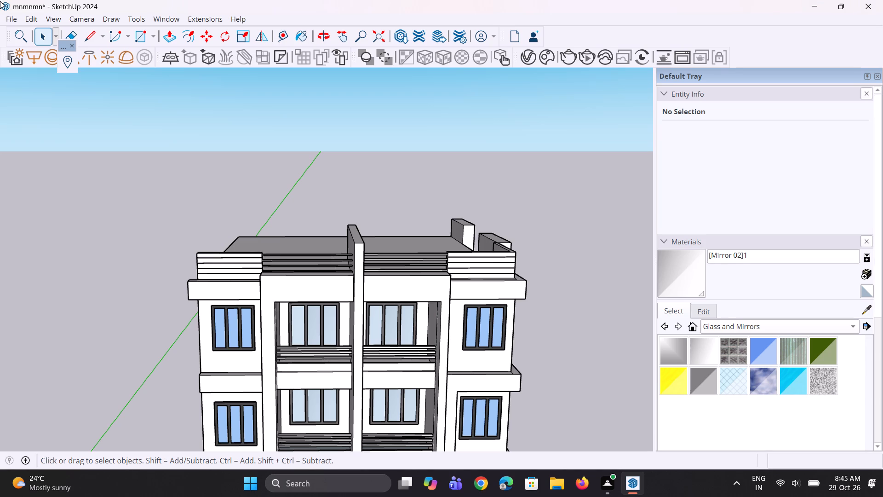
scroll(20, 57, up, 1)
scroll(443, 286, down, 5)
middle_drag(300, 271, 358, 278)
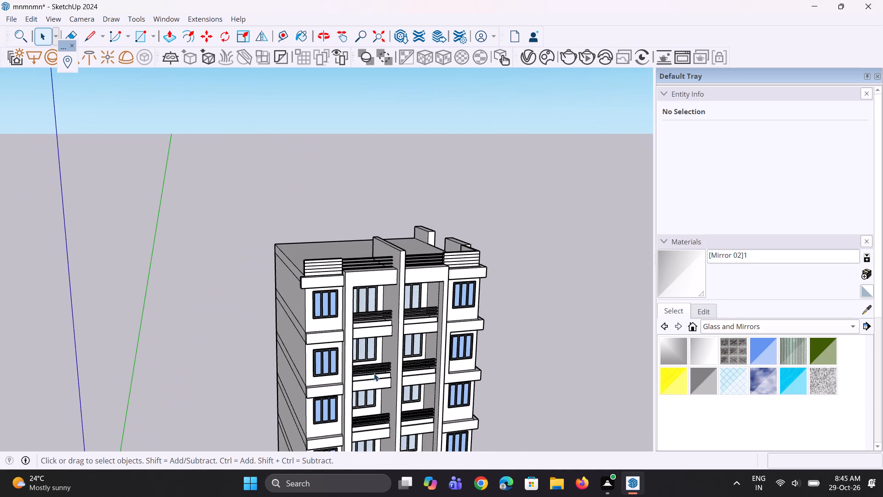
scroll(374, 374, up, 5)
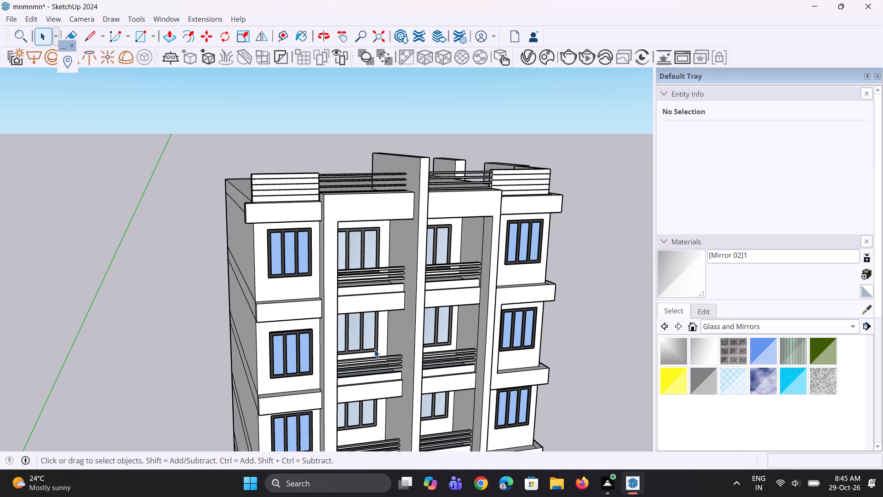
scroll(249, 253, down, 2)
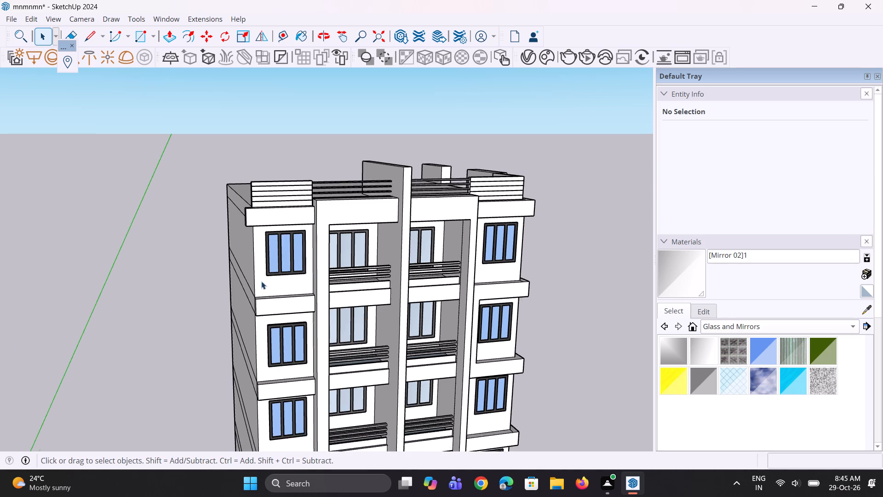
scroll(261, 281, down, 1)
scroll(332, 334, down, 1)
middle_drag(333, 334, 307, 326)
scroll(378, 268, up, 8)
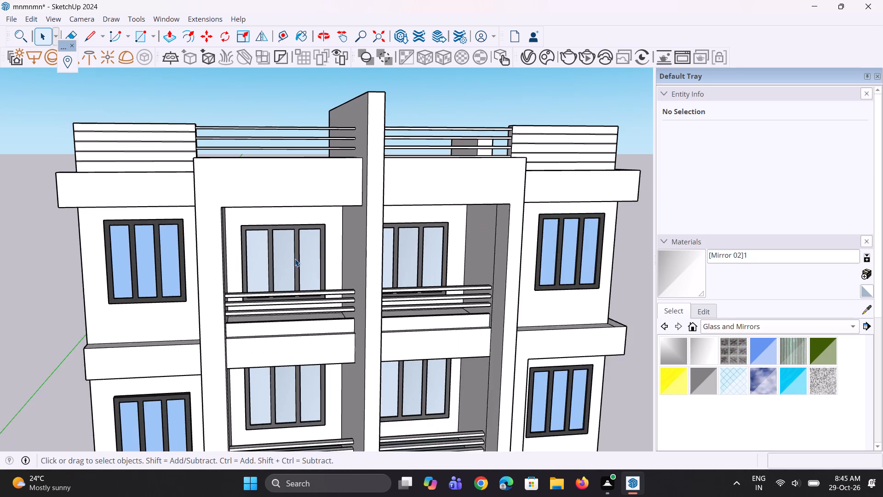
Copy the corner bay front wall's top edge down to the top of the third window from the roof, just below the projecting ledge.
scroll(295, 259, up, 3)
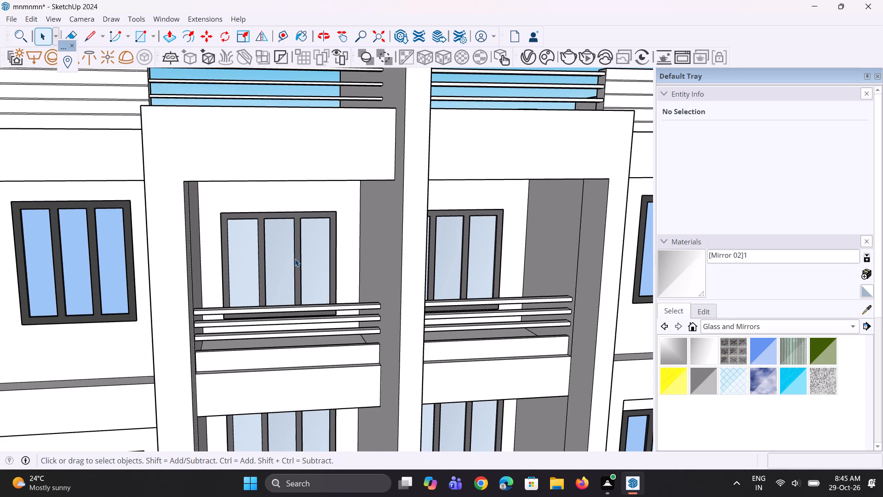
scroll(295, 262, down, 3)
scroll(251, 266, down, 4)
middle_drag(570, 263, 554, 236)
scroll(430, 293, down, 7)
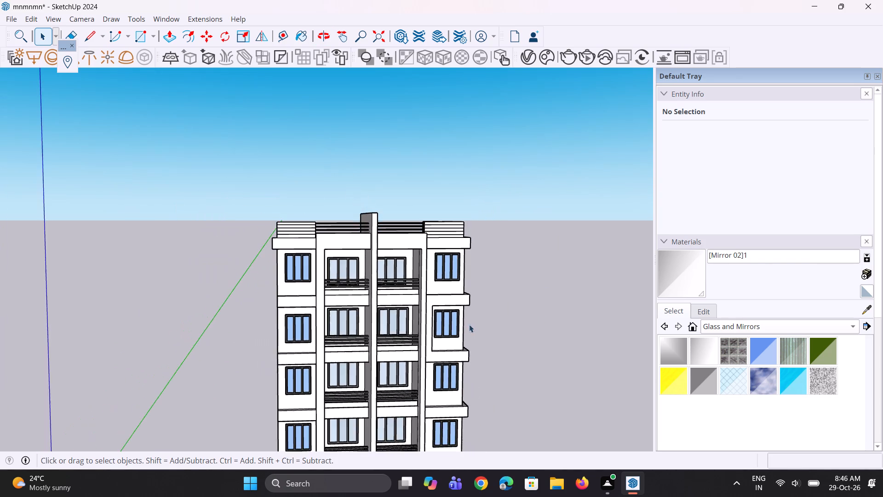
middle_drag(534, 361, 418, 236)
scroll(428, 302, up, 5)
scroll(384, 295, up, 2)
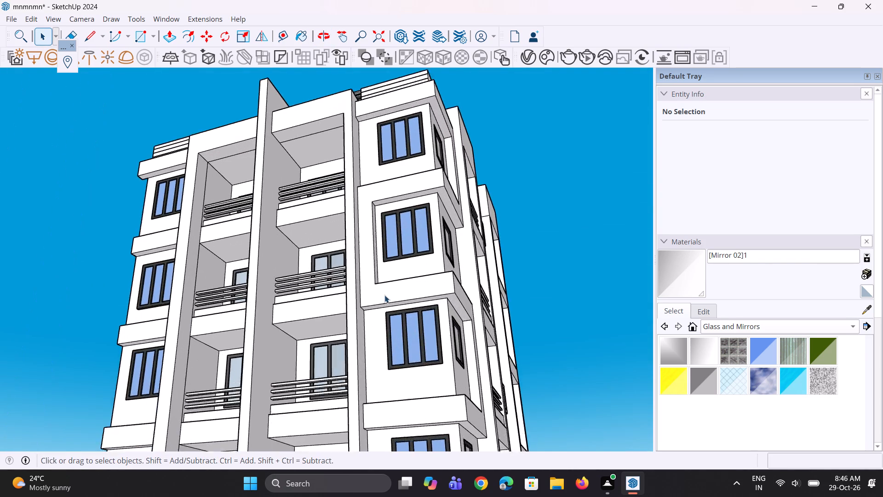
scroll(384, 295, up, 6)
click(379, 316)
scroll(379, 316, up, 3)
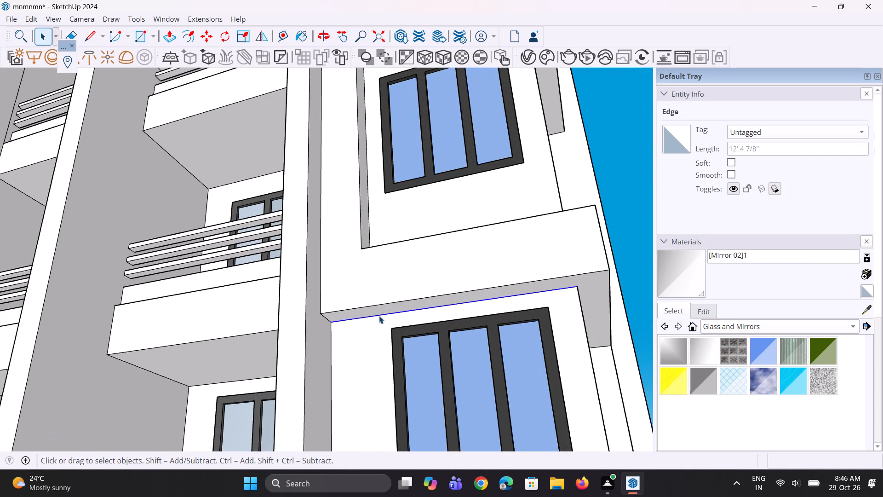
key(m)
scroll(361, 349, up, 6)
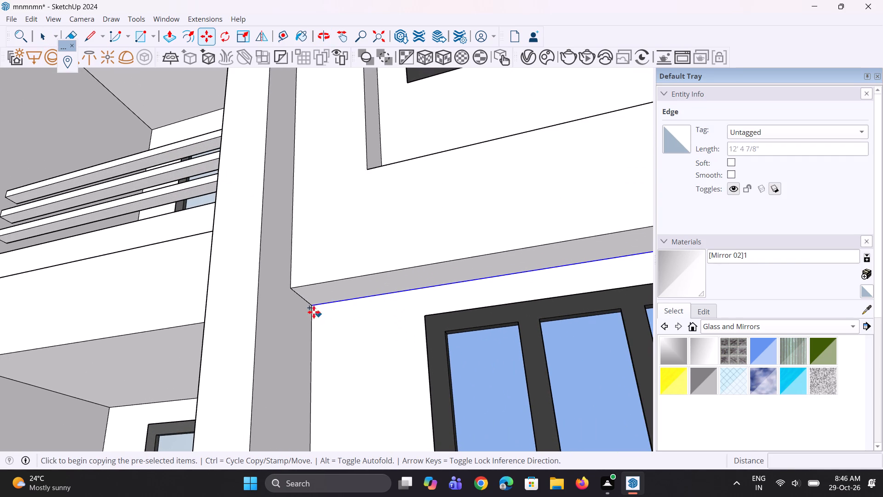
click(312, 307)
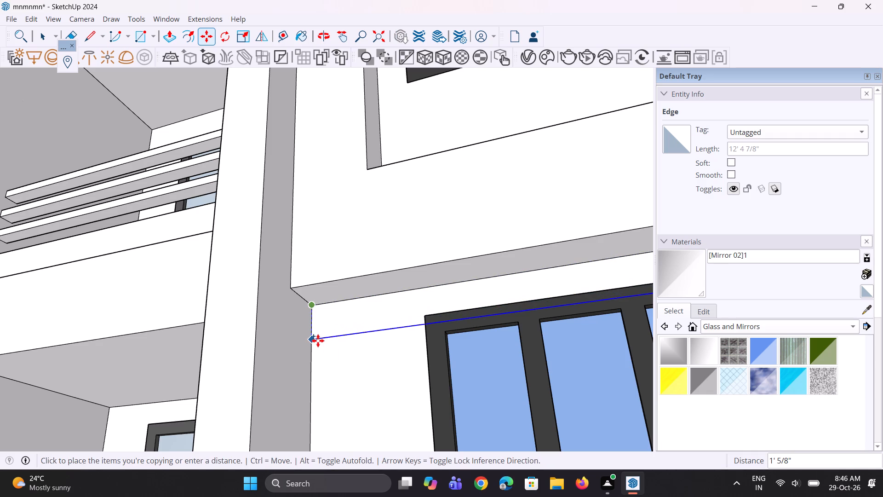
click(318, 351)
Copy the new horizontal line 1" further down the corner bay's front wall to form a thin strip.
scroll(309, 307, down, 3)
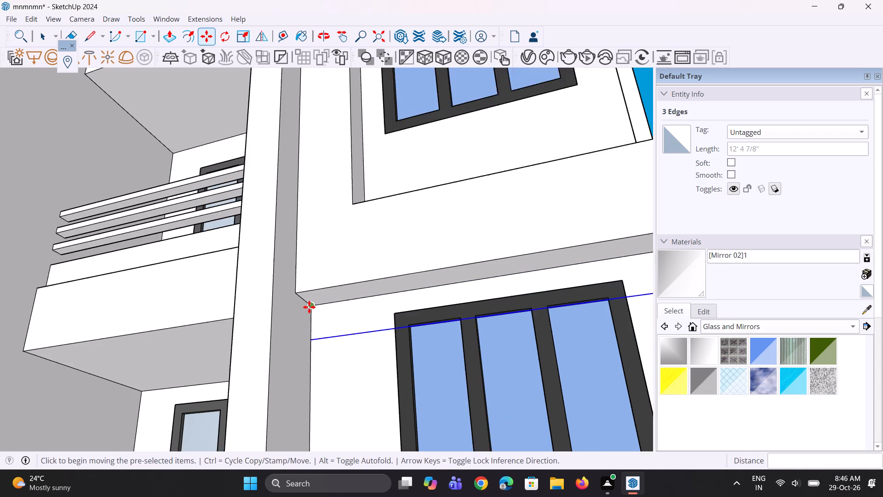
scroll(309, 307, down, 5)
middle_drag(423, 297, 356, 392)
scroll(351, 355, down, 4)
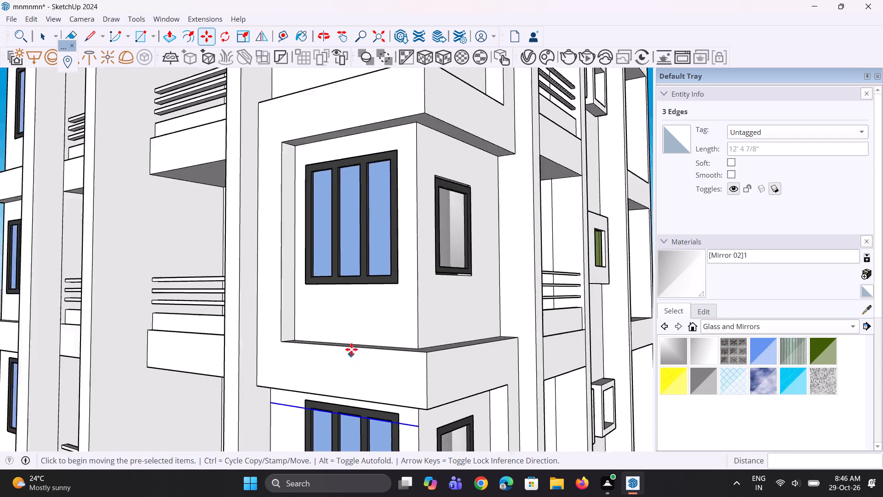
scroll(351, 349, down, 5)
scroll(362, 406, up, 14)
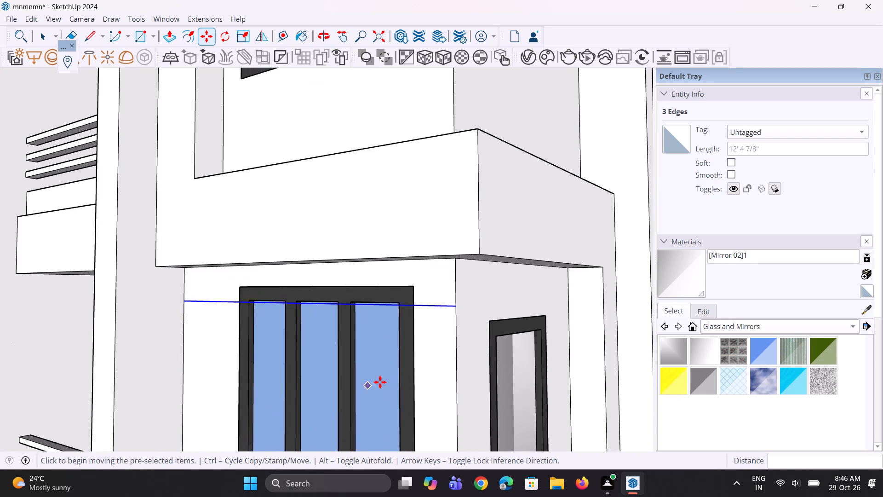
scroll(432, 365, up, 7)
key(m)
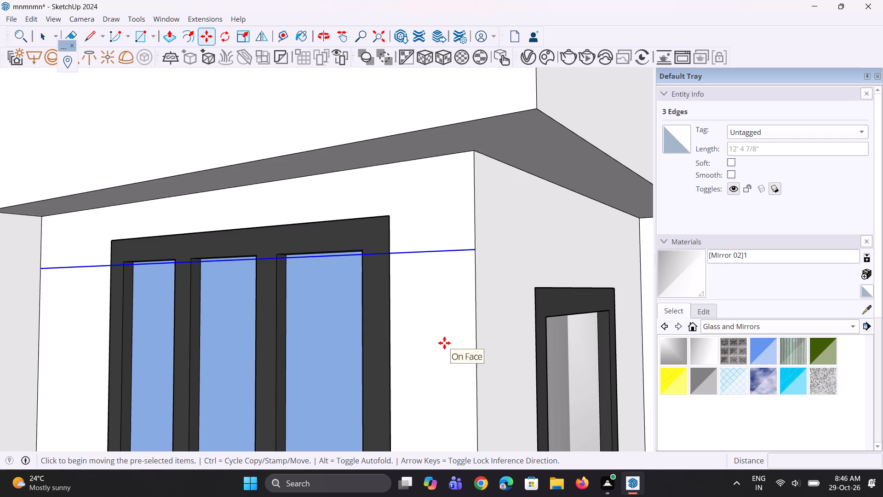
scroll(463, 274, up, 2)
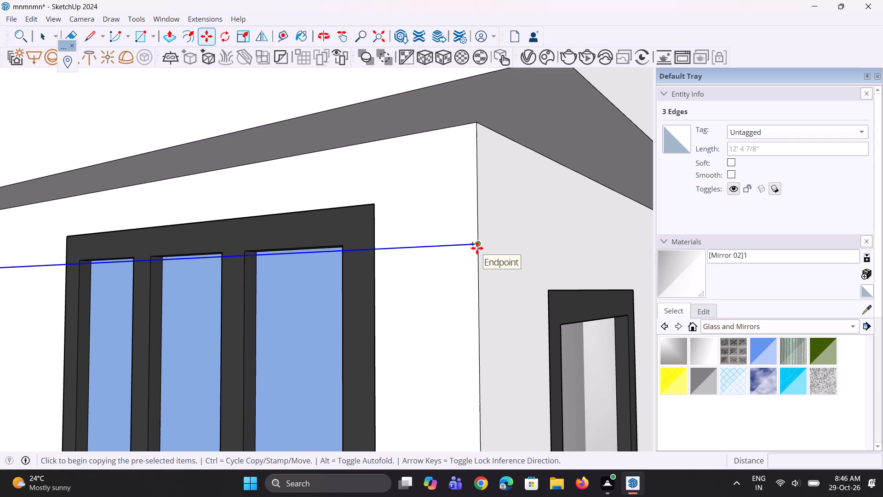
click(477, 248)
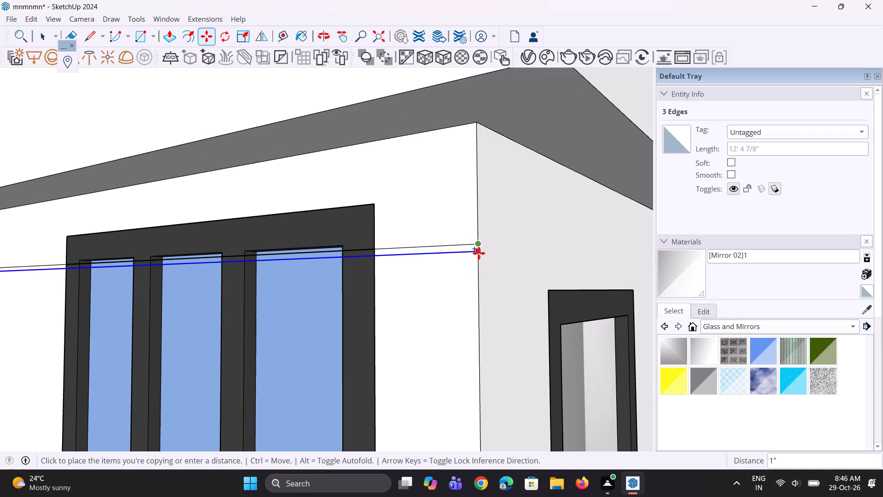
click(479, 253)
key(space)
key(space)
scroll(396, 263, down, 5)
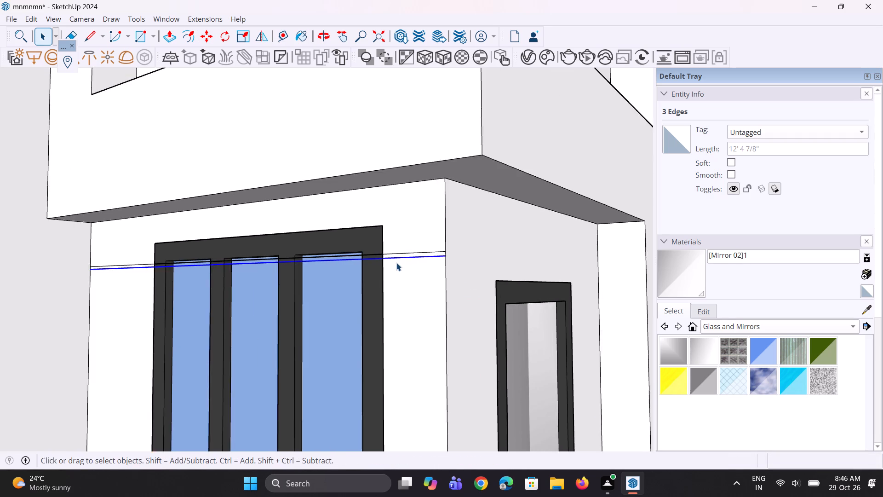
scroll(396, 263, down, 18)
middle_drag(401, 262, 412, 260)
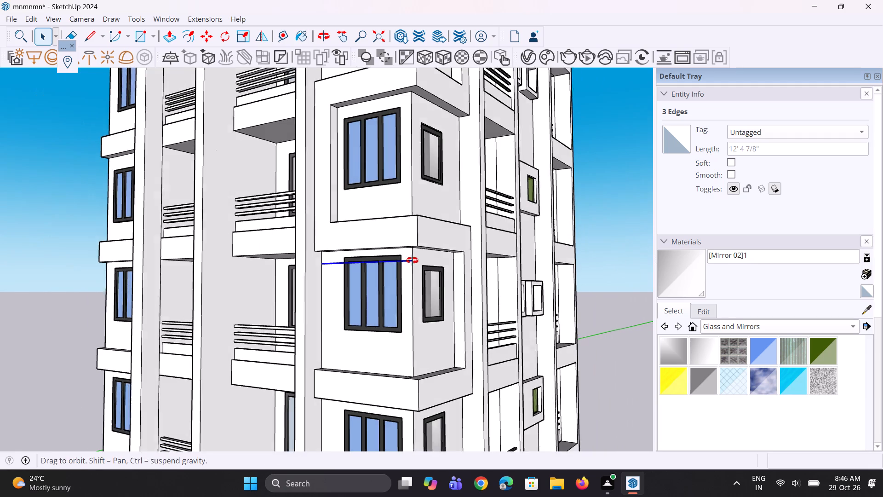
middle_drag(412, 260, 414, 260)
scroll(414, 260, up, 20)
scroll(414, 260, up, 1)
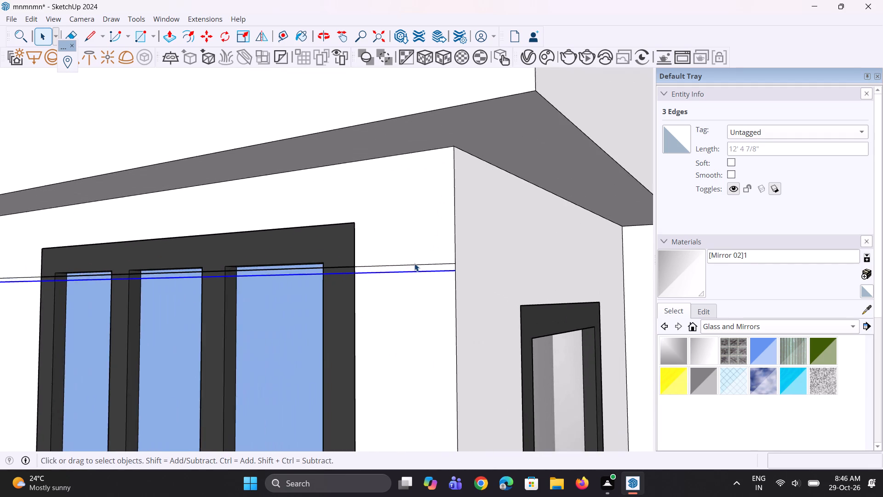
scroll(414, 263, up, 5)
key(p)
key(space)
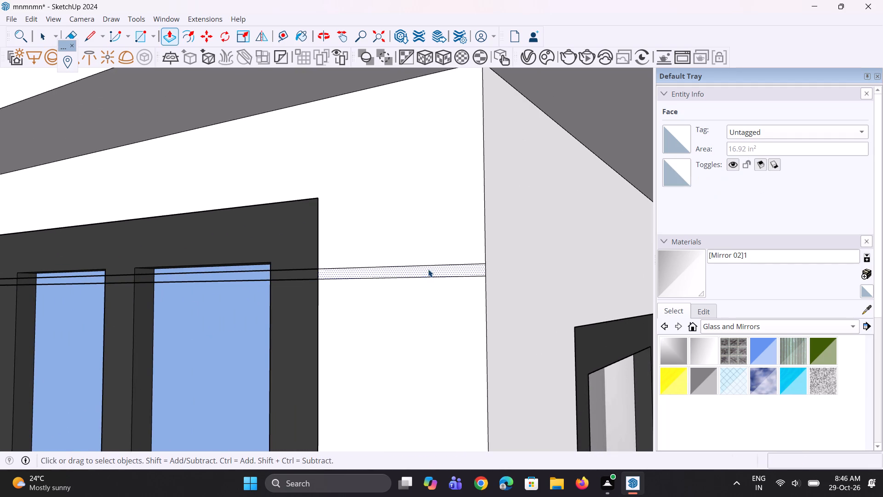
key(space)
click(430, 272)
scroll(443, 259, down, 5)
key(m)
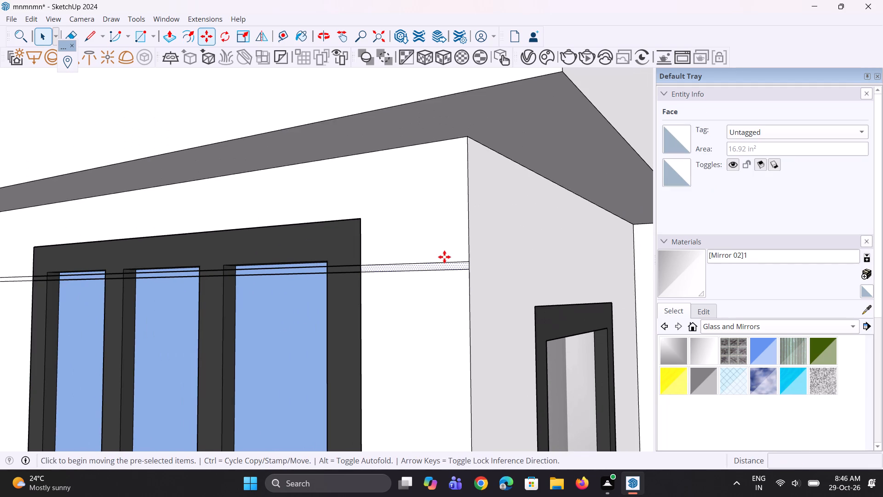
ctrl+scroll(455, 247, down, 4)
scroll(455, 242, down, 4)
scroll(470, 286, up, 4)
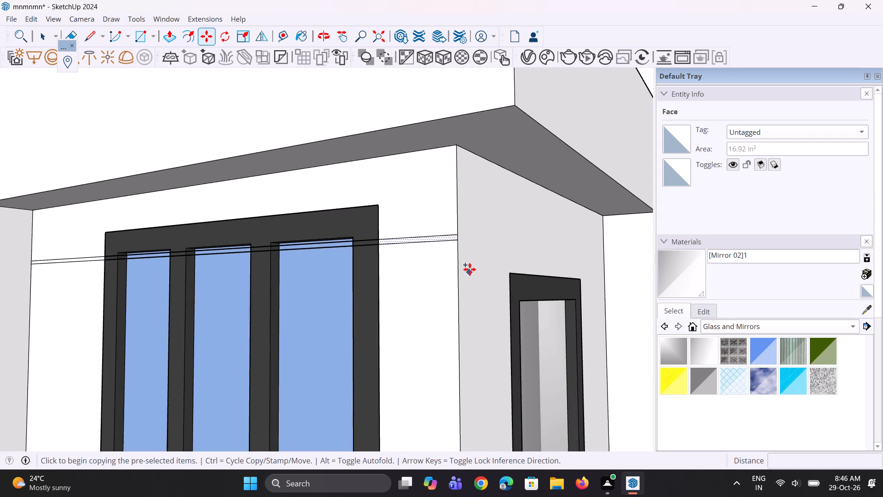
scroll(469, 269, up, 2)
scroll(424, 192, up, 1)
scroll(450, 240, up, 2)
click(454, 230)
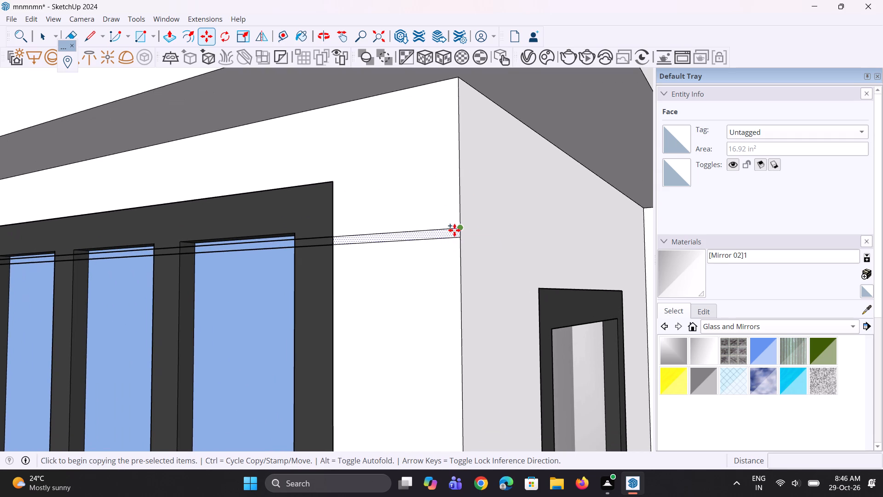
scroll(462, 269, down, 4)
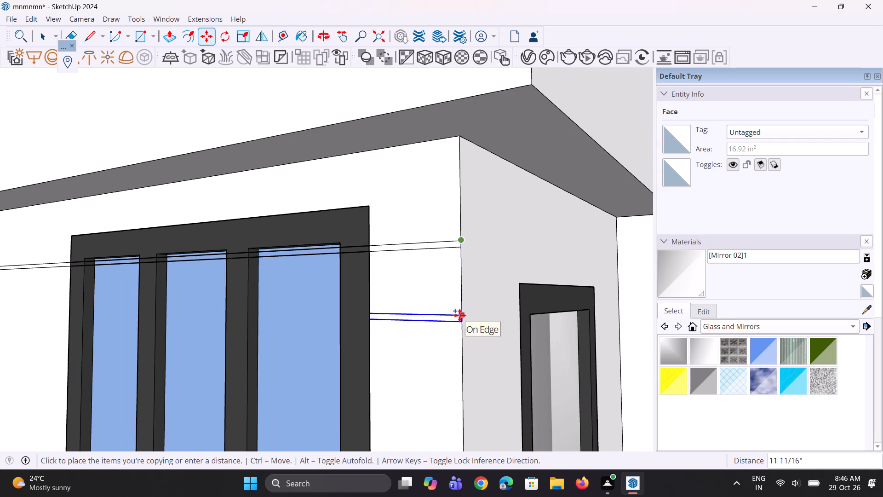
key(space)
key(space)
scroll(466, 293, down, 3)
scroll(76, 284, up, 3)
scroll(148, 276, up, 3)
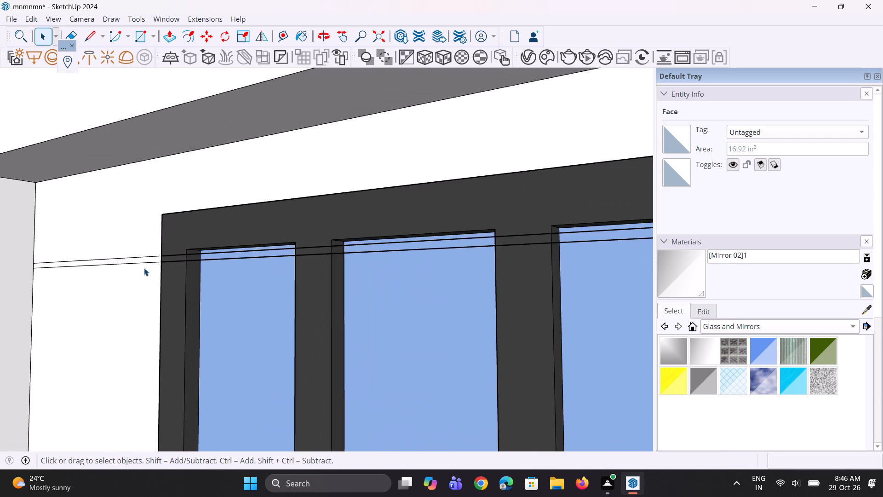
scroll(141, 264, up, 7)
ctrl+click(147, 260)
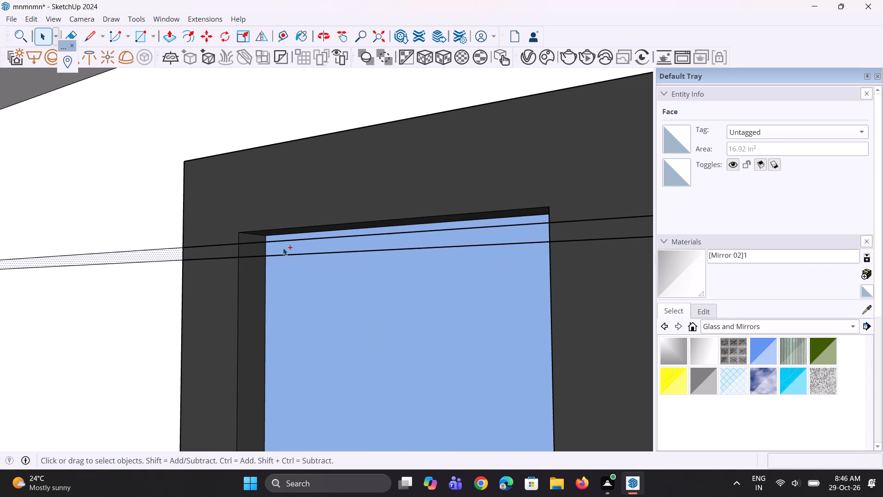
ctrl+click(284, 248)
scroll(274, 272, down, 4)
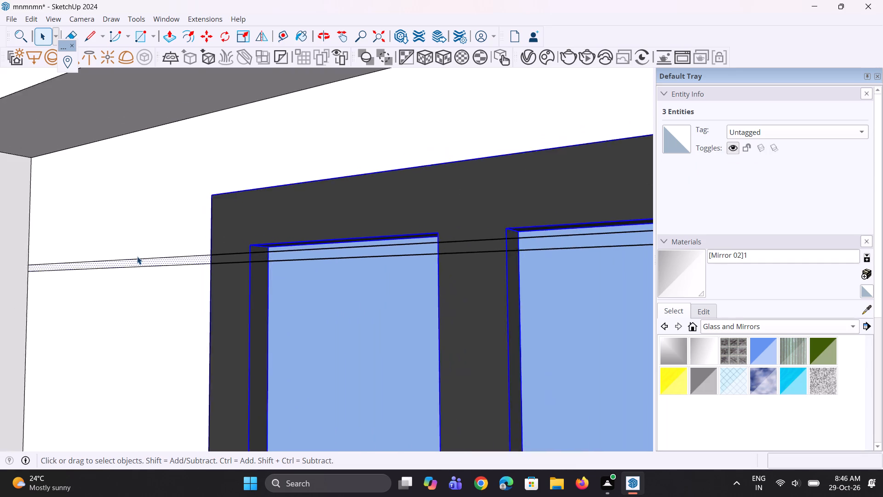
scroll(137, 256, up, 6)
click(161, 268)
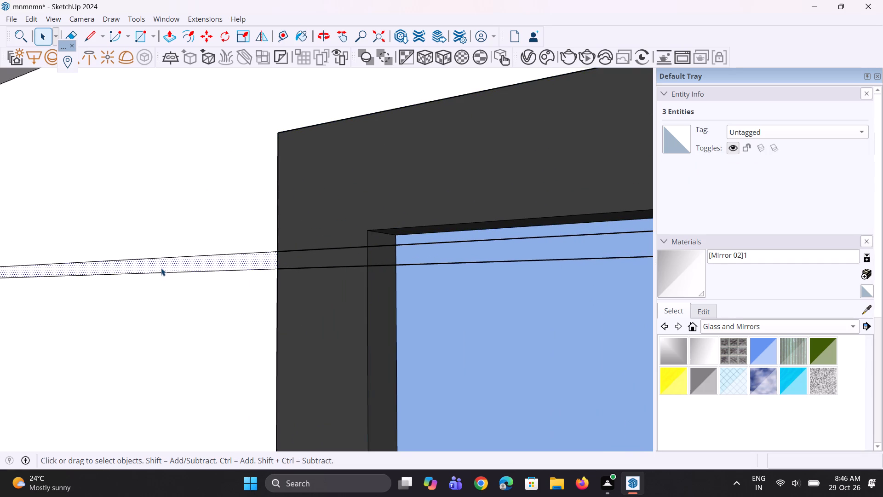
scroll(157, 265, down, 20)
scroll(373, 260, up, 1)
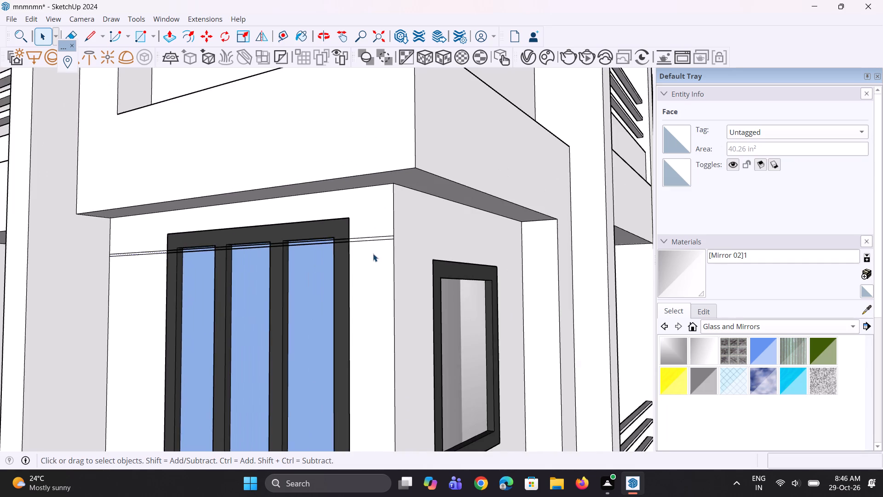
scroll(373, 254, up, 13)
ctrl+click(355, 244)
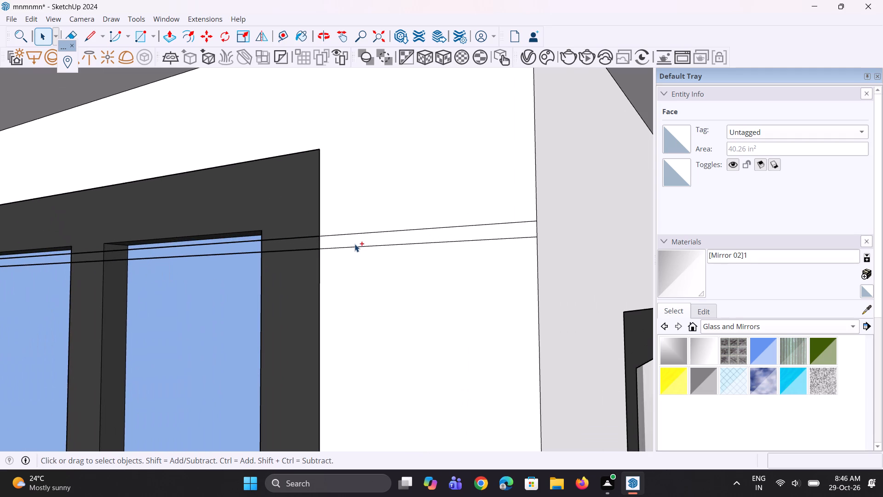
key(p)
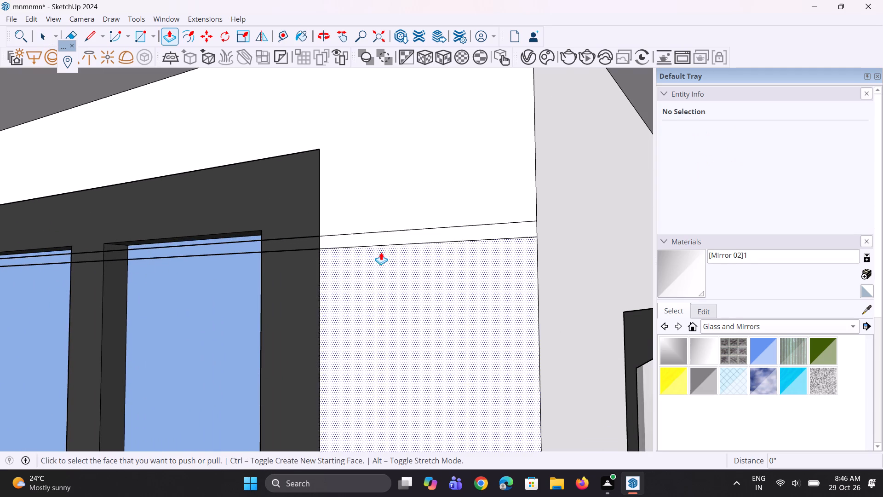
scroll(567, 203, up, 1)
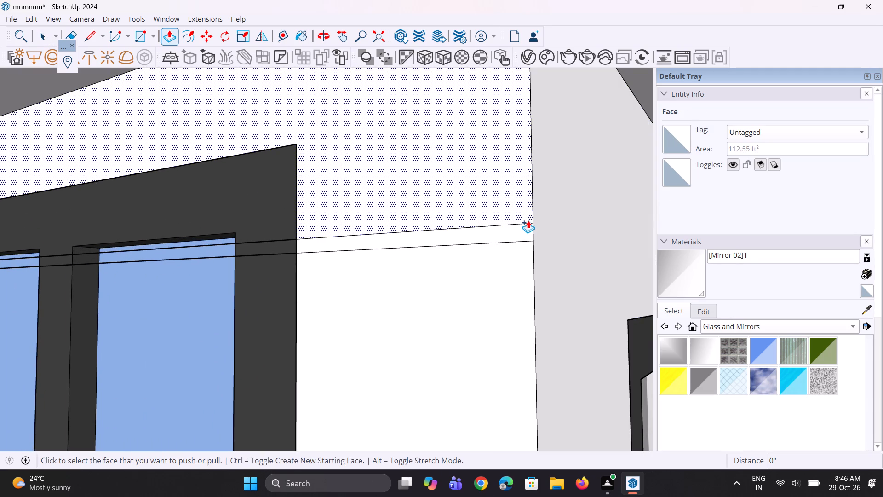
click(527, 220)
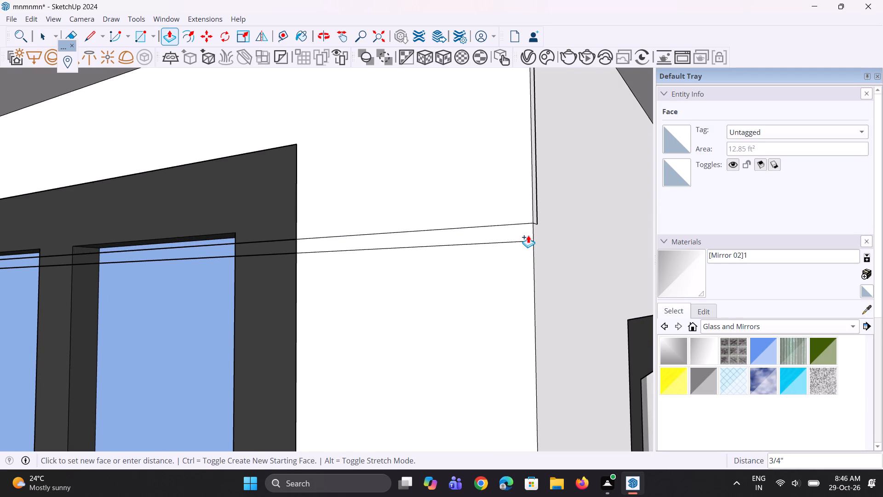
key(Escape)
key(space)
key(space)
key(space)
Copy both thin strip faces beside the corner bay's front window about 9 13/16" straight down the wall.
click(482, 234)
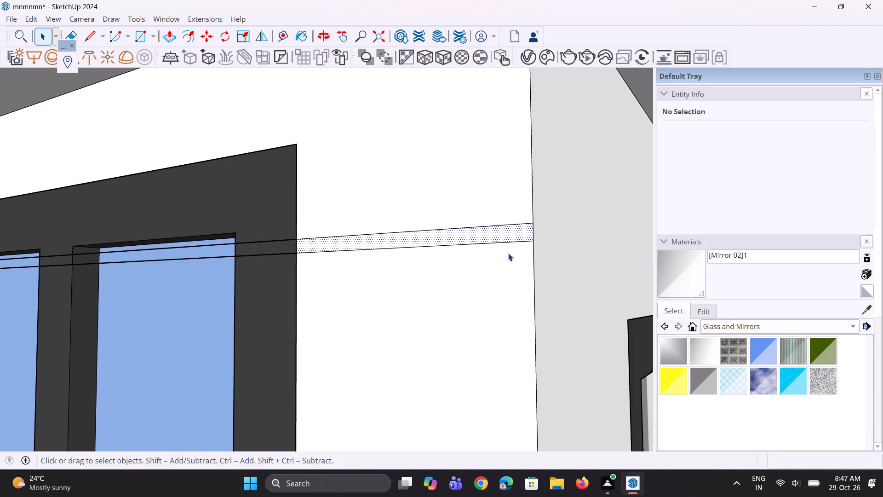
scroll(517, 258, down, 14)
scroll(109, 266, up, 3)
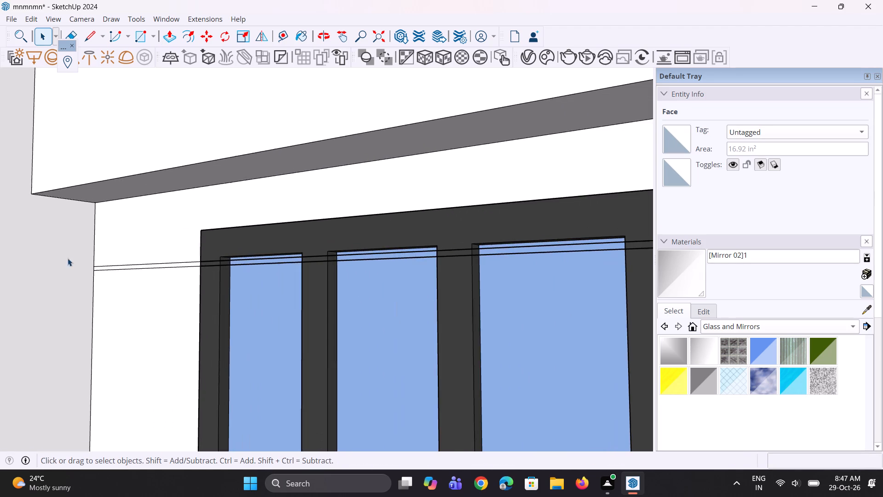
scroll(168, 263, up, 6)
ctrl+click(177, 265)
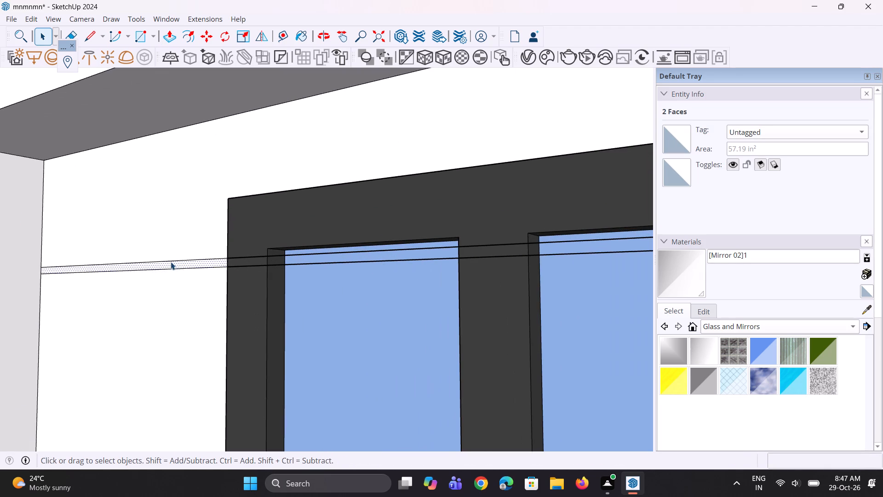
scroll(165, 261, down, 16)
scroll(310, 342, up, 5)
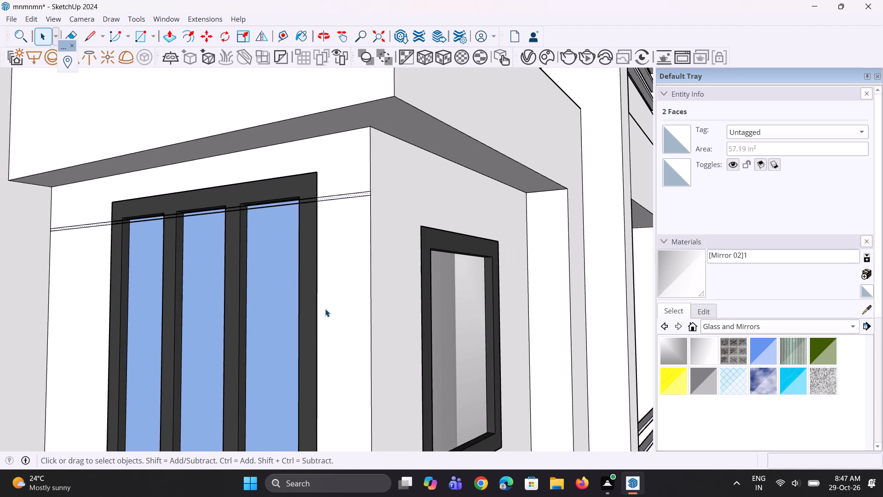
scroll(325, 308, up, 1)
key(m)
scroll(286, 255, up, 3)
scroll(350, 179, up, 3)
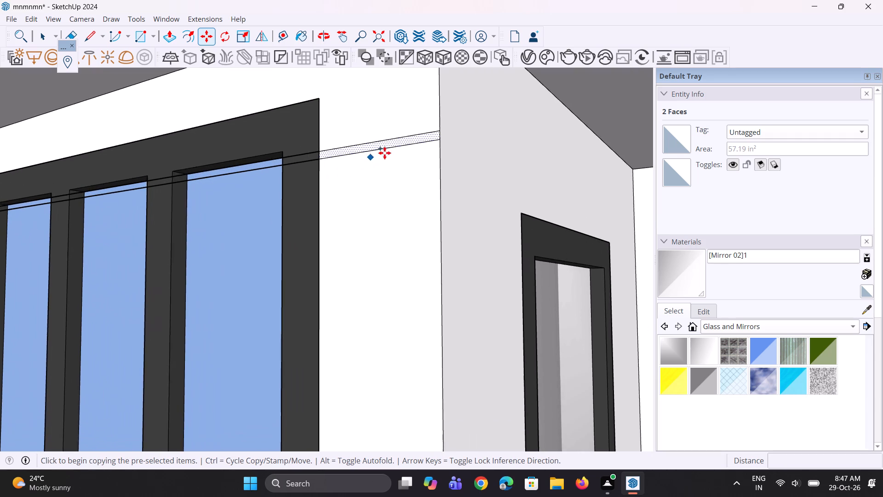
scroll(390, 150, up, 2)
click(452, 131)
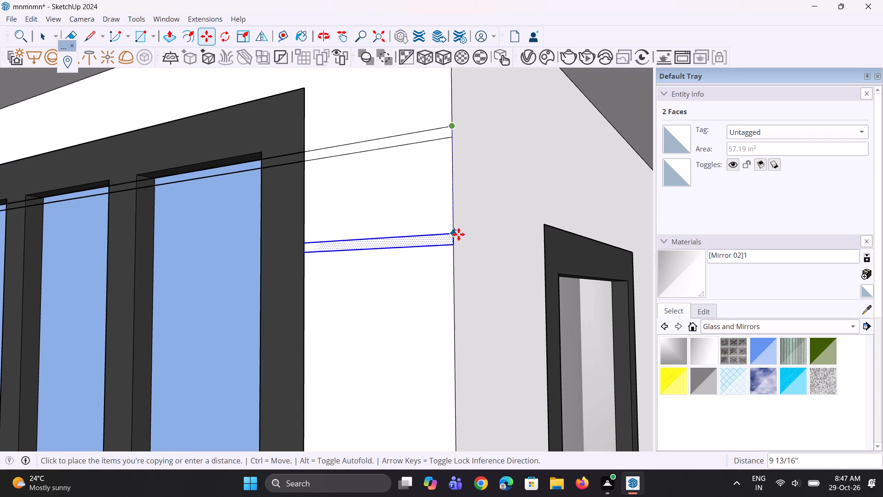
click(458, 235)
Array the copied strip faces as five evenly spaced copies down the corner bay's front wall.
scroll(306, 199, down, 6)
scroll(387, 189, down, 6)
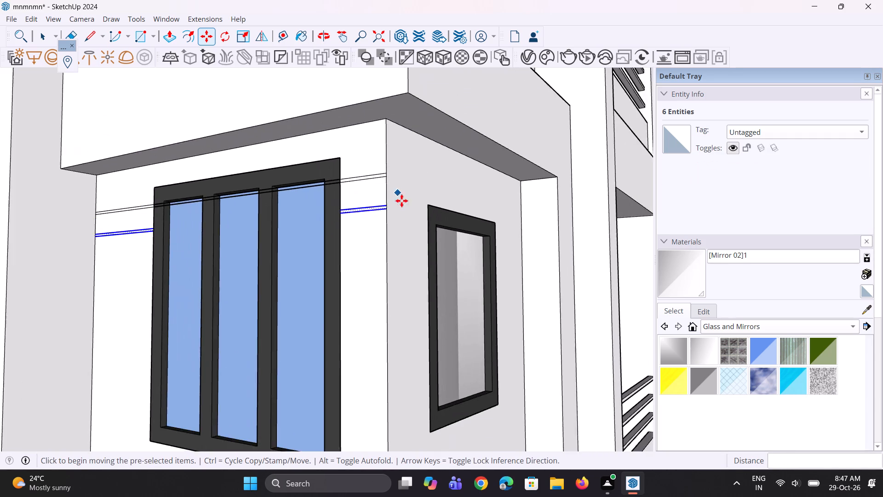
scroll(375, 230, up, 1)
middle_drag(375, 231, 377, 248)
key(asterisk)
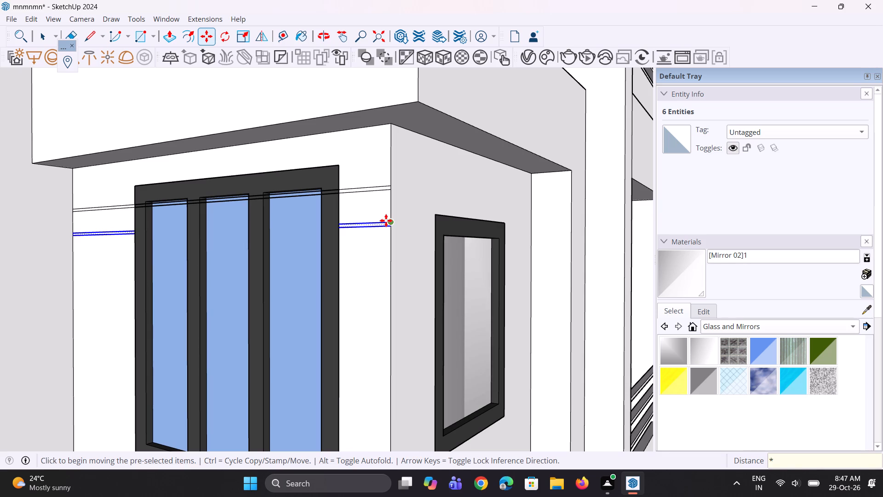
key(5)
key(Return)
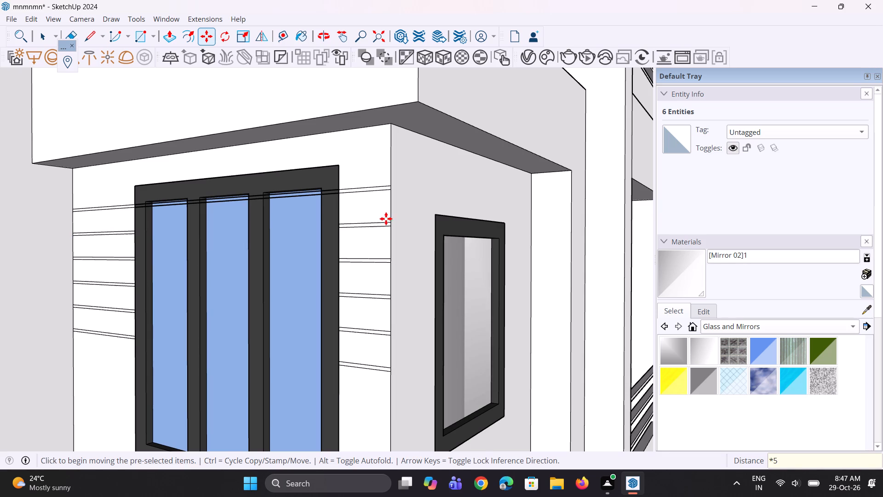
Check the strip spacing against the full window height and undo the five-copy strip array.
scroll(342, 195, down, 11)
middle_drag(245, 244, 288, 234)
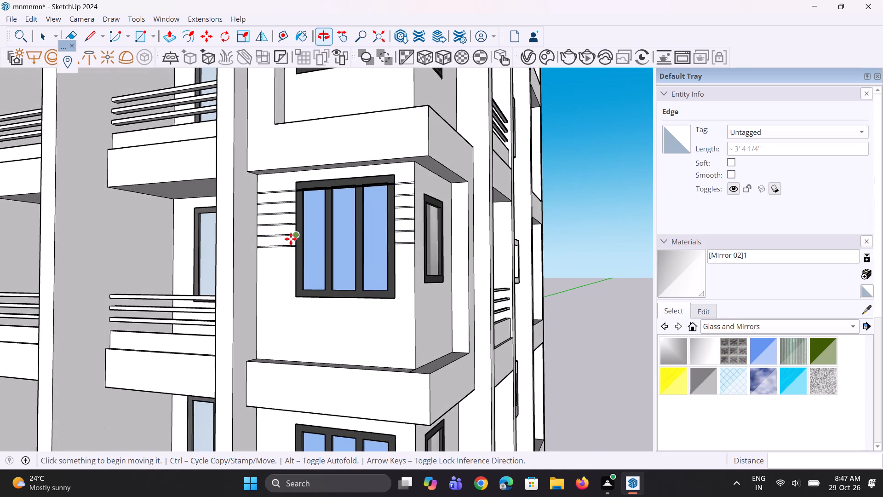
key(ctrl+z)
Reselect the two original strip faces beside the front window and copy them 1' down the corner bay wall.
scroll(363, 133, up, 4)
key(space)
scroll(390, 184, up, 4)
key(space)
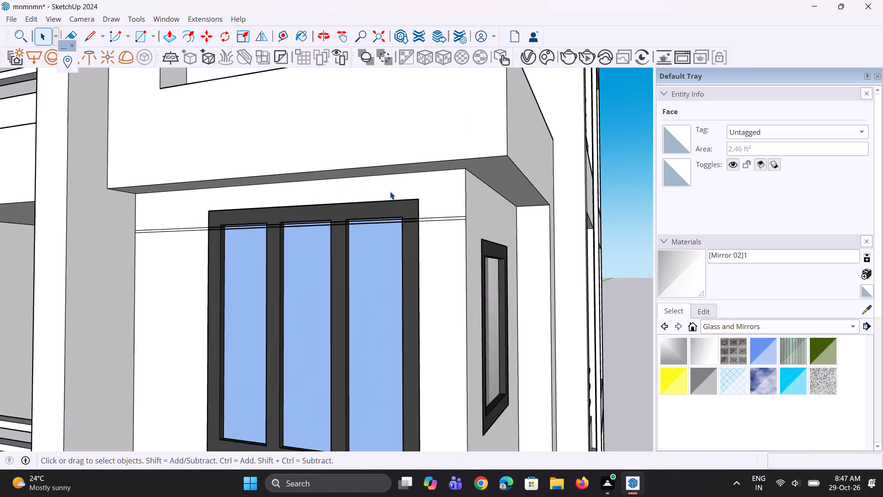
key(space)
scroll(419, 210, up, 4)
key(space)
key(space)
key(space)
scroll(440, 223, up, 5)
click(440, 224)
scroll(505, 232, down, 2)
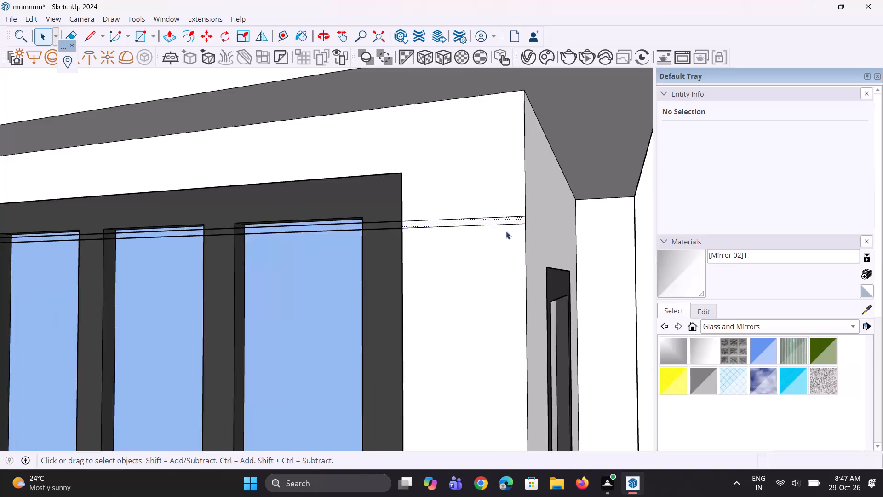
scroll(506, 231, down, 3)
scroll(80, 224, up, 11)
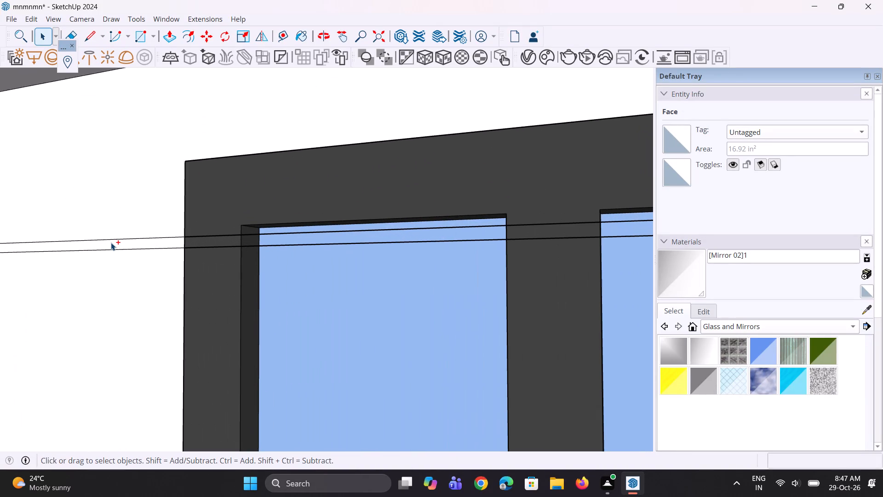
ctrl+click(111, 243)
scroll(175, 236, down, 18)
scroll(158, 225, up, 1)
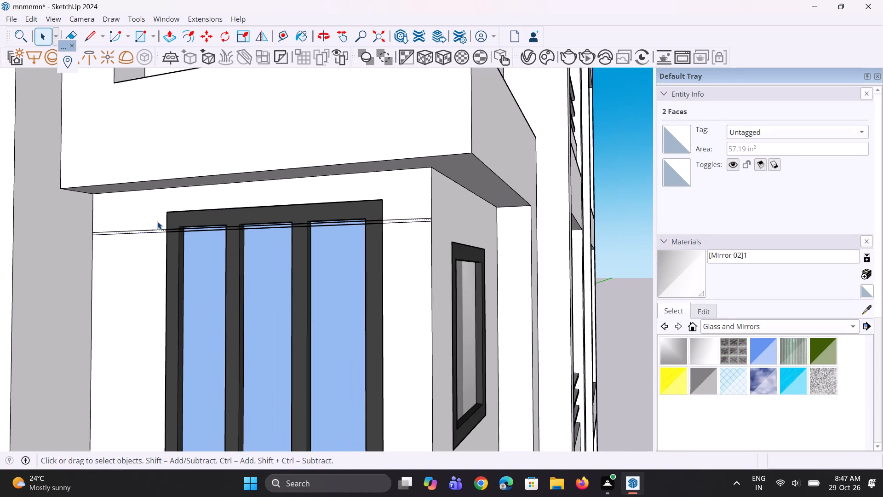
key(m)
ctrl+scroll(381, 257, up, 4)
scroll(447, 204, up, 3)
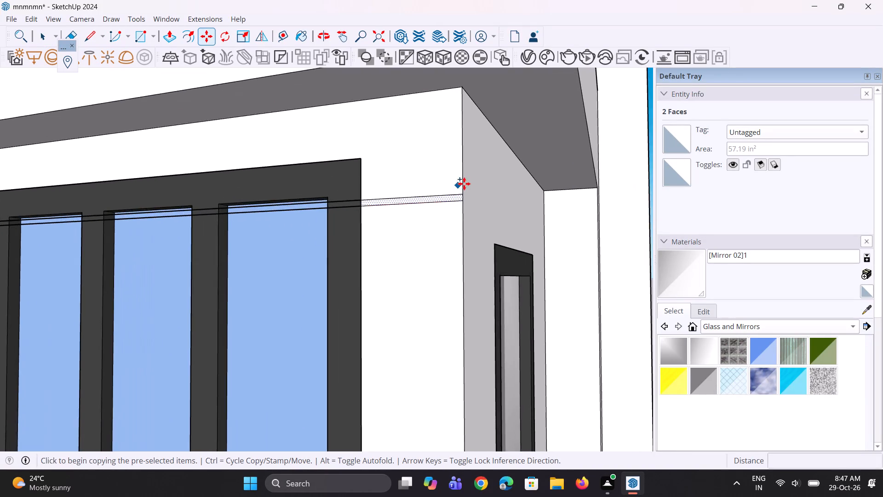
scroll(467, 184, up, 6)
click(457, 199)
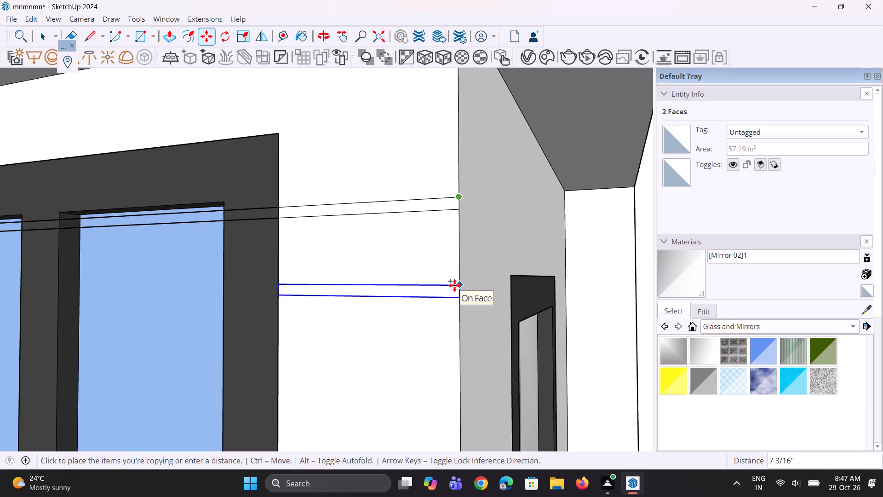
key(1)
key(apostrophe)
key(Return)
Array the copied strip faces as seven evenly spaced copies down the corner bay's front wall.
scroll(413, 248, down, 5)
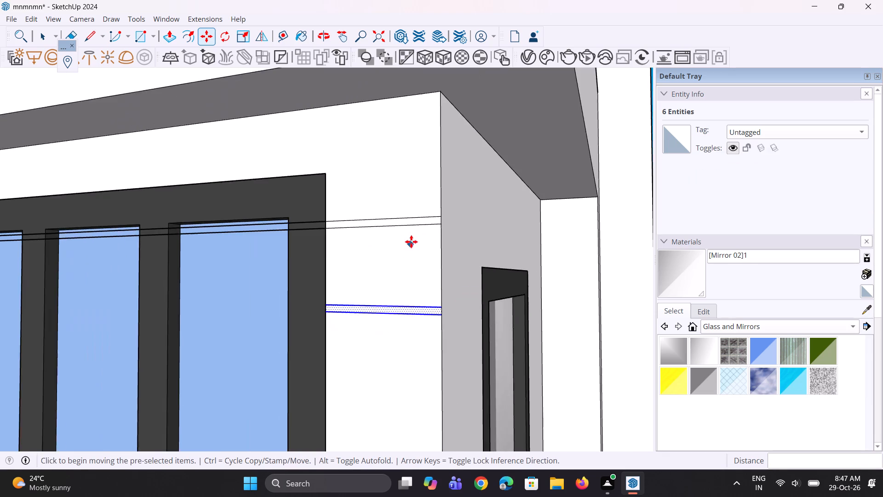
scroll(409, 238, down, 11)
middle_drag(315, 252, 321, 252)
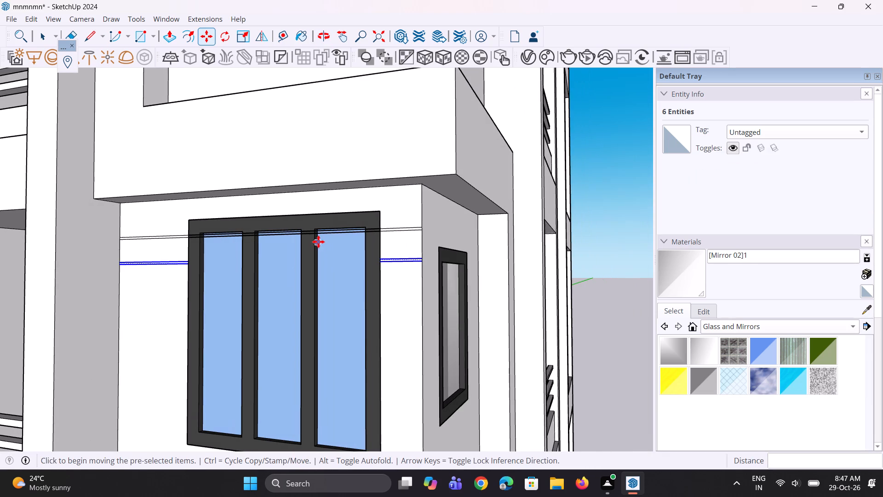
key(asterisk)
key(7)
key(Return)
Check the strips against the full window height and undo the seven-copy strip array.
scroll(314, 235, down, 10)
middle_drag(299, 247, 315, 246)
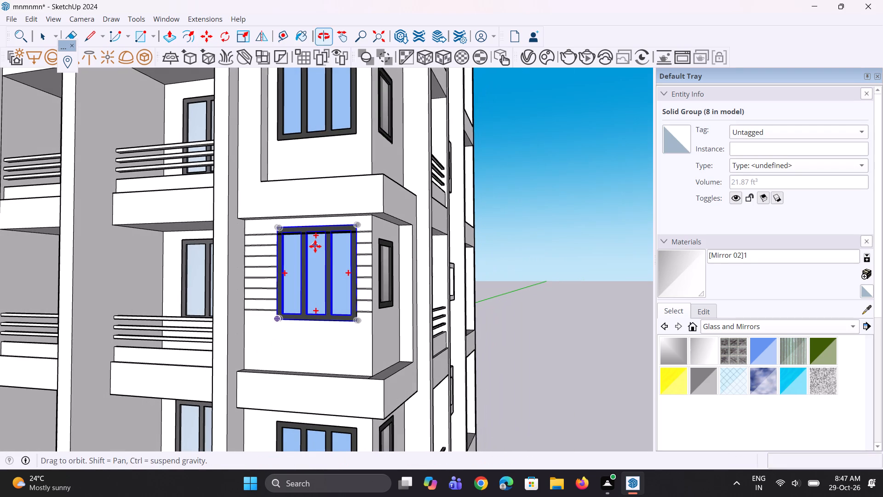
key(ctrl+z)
Reselect both original strip faces beside the front window and copy them about 1' 1 9/16" down the corner bay wall.
scroll(342, 242, up, 5)
key(space)
scroll(349, 237, up, 3)
key(space)
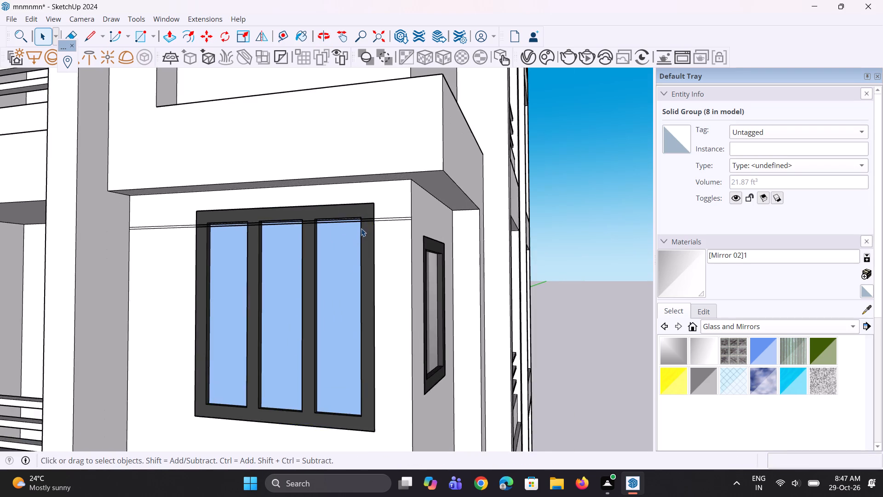
key(space)
scroll(361, 228, up, 3)
key(space)
key(space)
scroll(408, 220, up, 3)
key(space)
key(space)
scroll(408, 220, up, 8)
key(space)
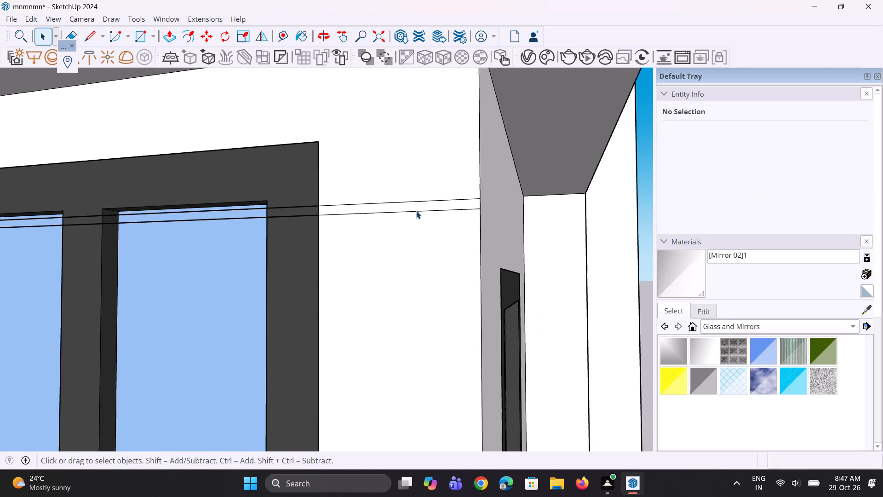
click(421, 205)
scroll(469, 283, down, 10)
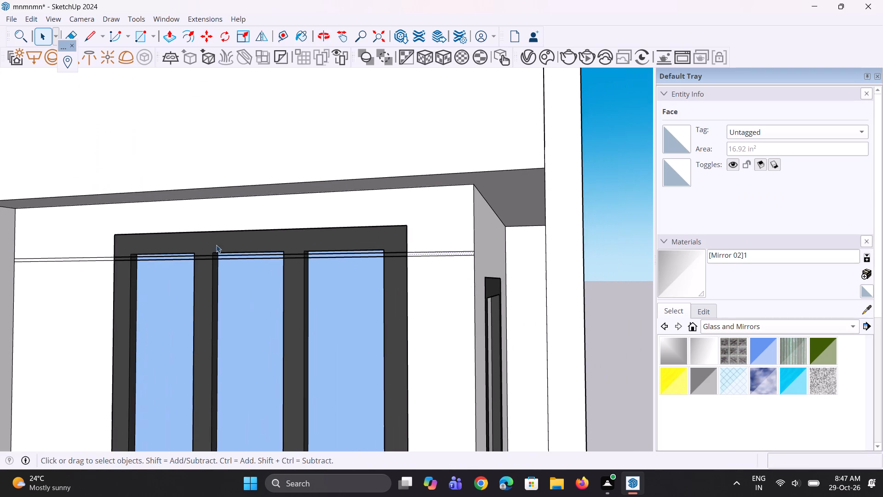
scroll(0, 248, up, 4)
scroll(150, 261, up, 11)
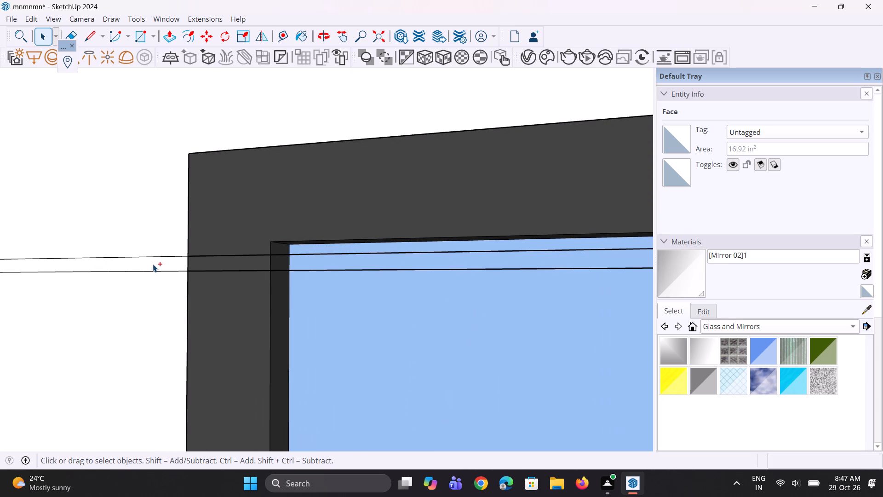
ctrl+click(153, 264)
scroll(153, 264, down, 11)
key(m)
scroll(126, 256, down, 2)
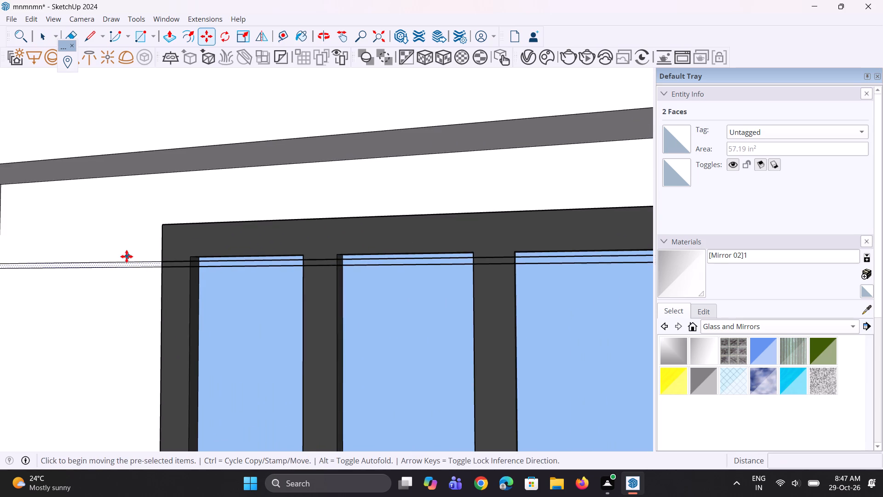
scroll(126, 256, down, 3)
scroll(568, 239, up, 3)
scroll(507, 272, up, 4)
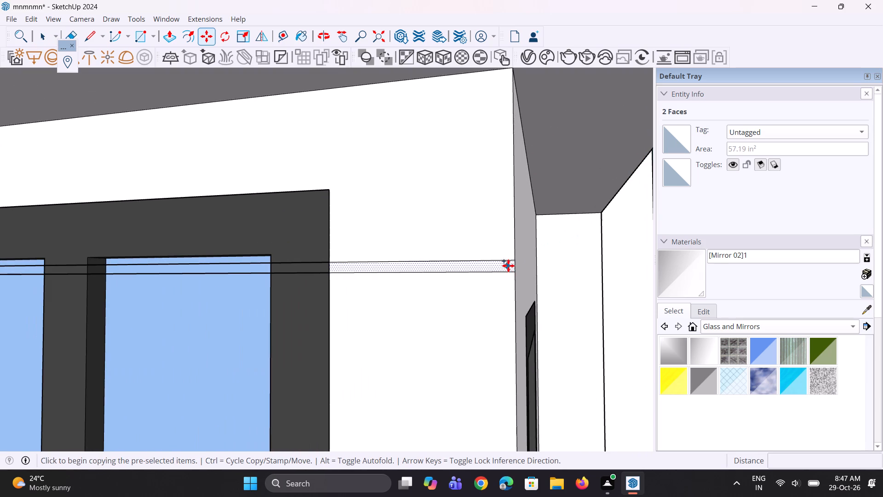
click(512, 260)
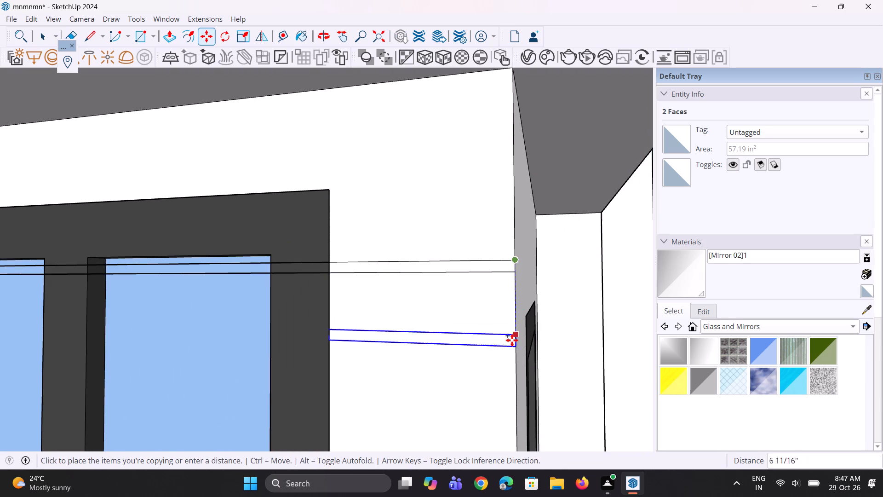
scroll(505, 371, down, 4)
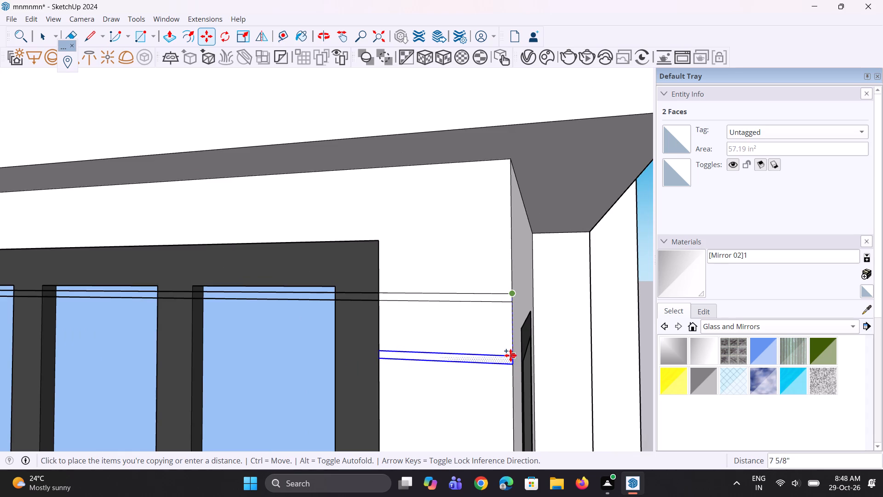
scroll(494, 284, down, 3)
scroll(468, 213, down, 10)
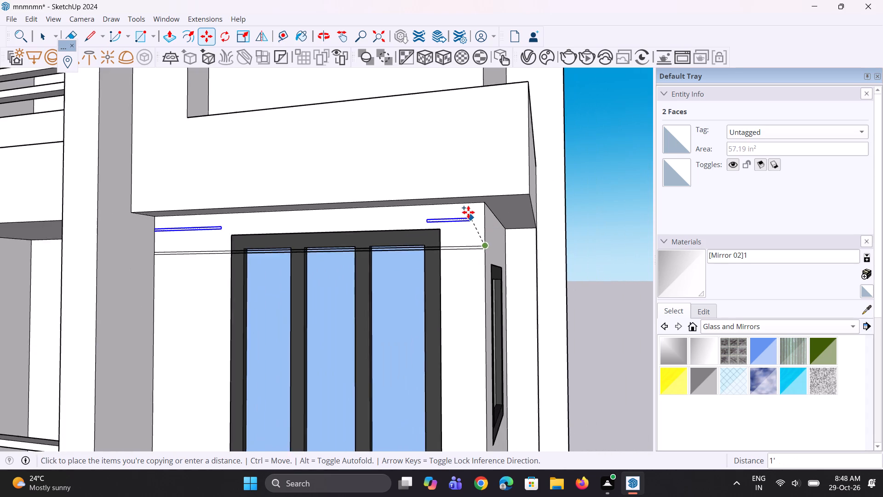
scroll(468, 212, down, 4)
scroll(497, 270, up, 7)
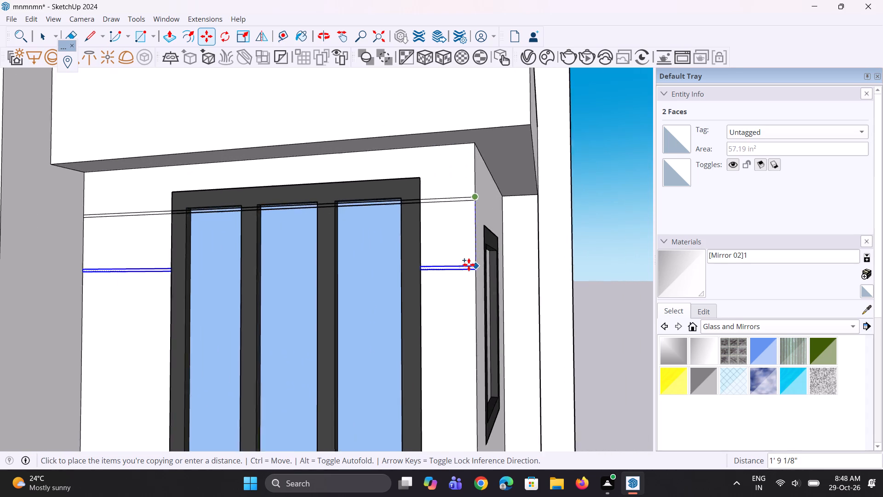
scroll(468, 257, up, 2)
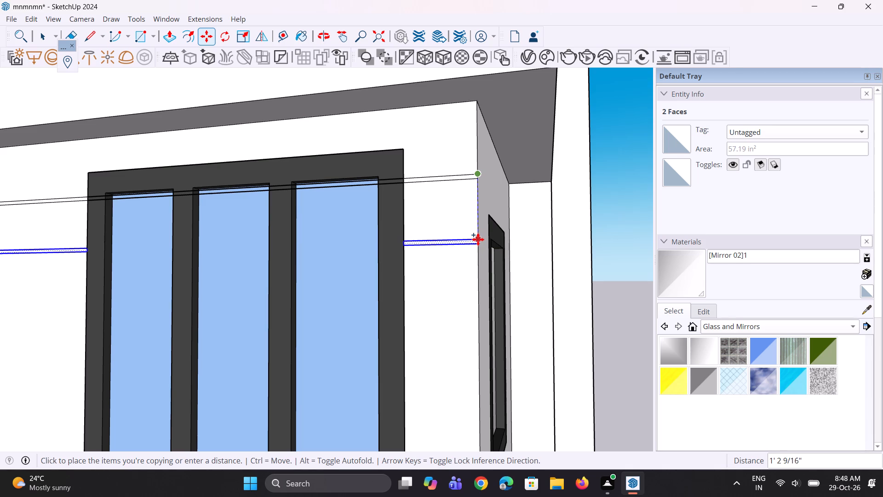
click(478, 235)
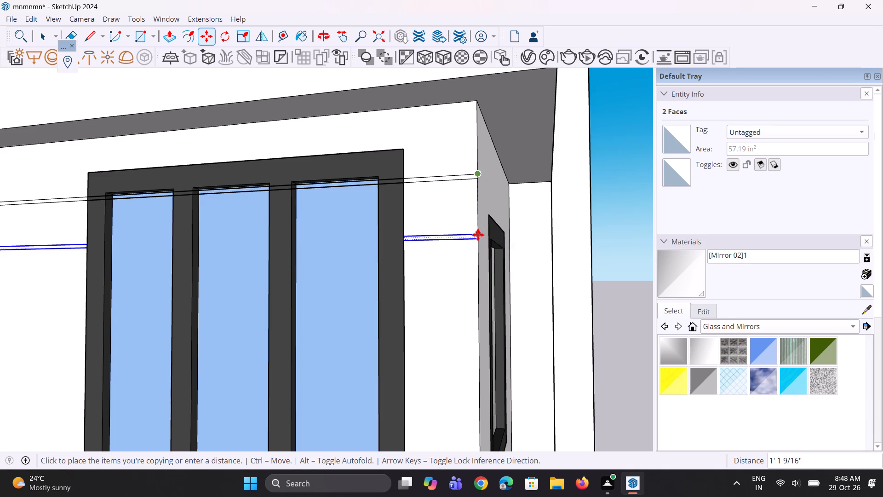
Array the copied strip faces as ten evenly spaced copies down the corner bay's front wall.
key(asterisk)
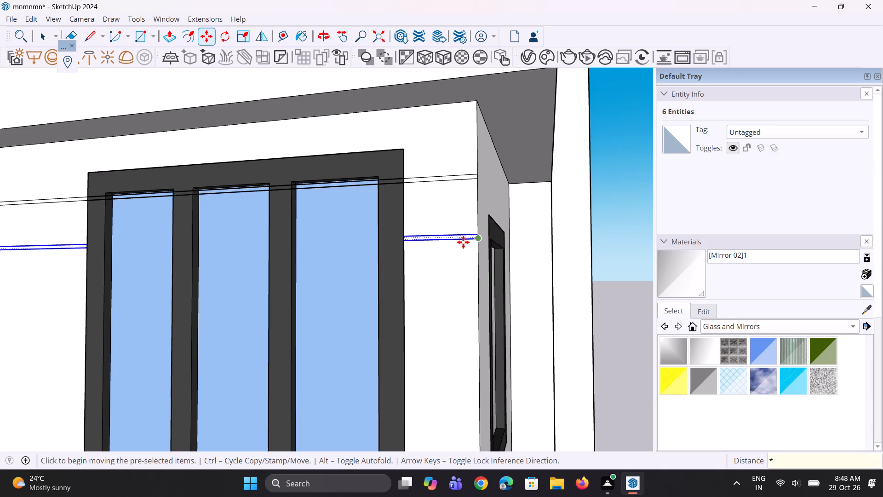
key(9)
key(BackSpace)
text(10)
key(Return)
Draw a line about 7' 7 11/16" long joining the upper corners of the first strip pair fully below the window.
scroll(456, 219, down, 5)
scroll(395, 203, down, 10)
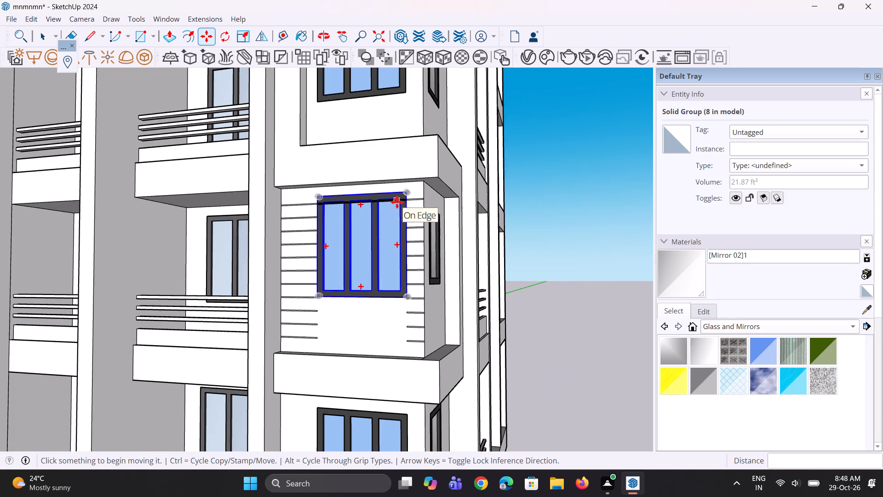
scroll(397, 202, down, 1)
scroll(522, 431, up, 4)
scroll(240, 318, up, 10)
middle_drag(237, 316, 361, 336)
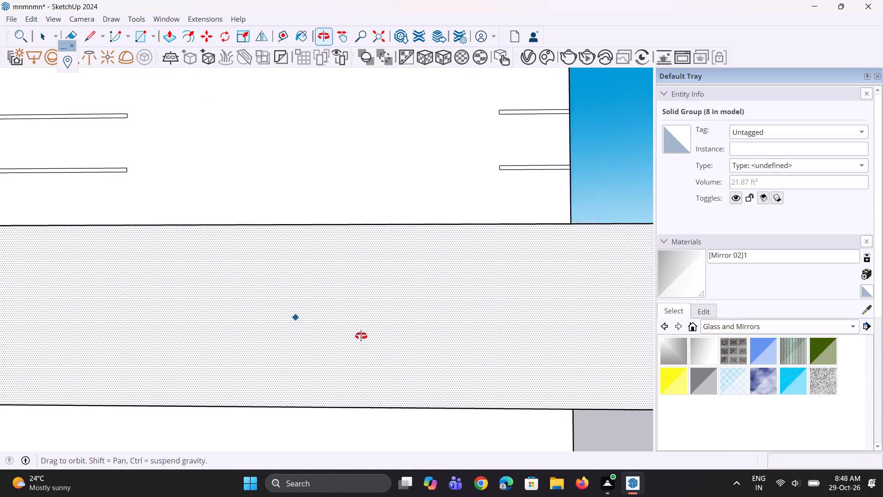
middle_drag(361, 336, 361, 336)
scroll(367, 350, down, 5)
scroll(349, 389, down, 5)
scroll(323, 250, up, 5)
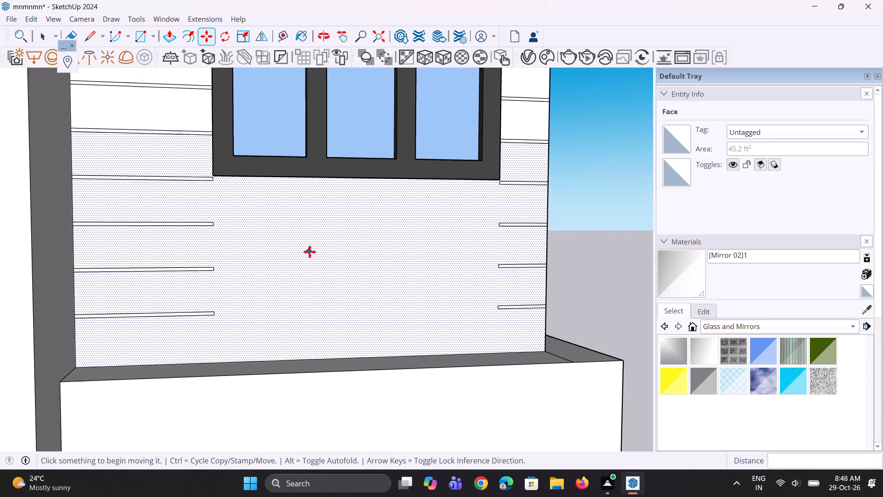
key(space)
key(l)
scroll(242, 237, up, 2)
scroll(205, 219, up, 2)
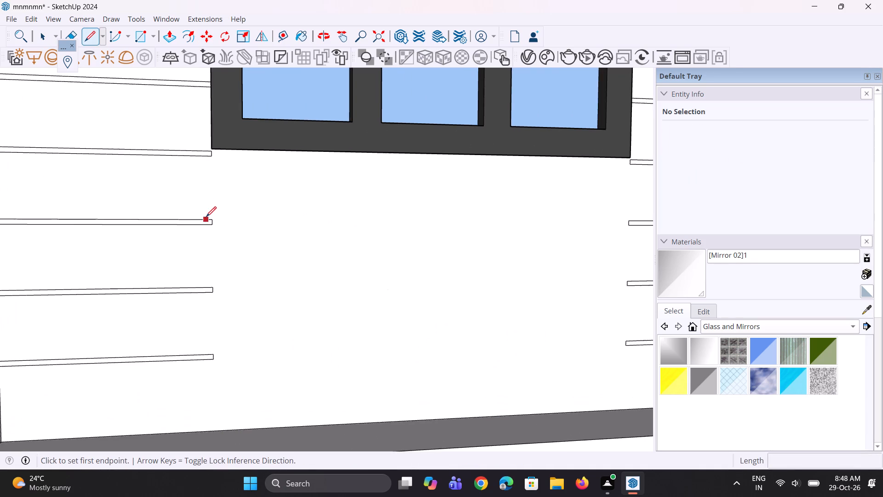
scroll(222, 216, up, 4)
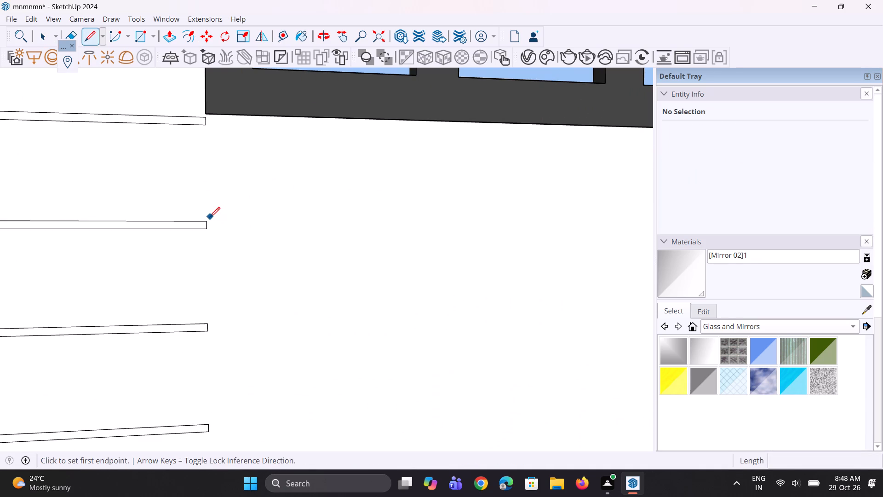
click(208, 222)
scroll(299, 220, down, 8)
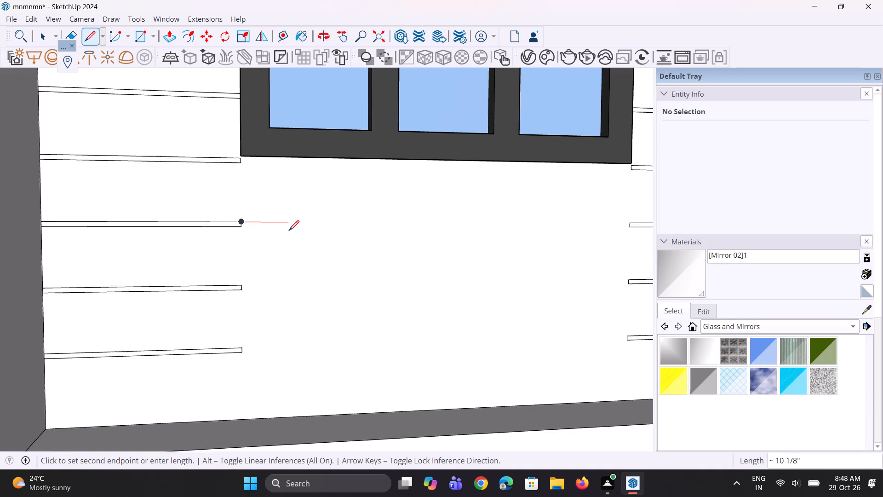
scroll(289, 231, down, 4)
scroll(504, 221, up, 4)
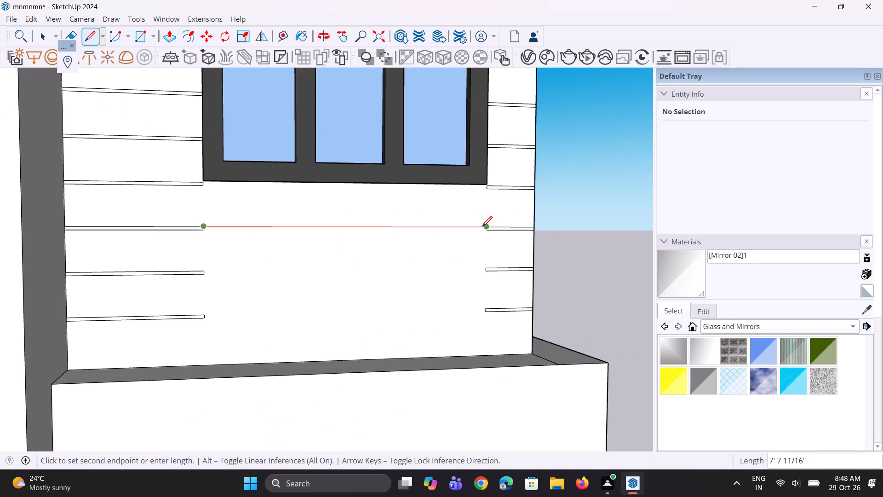
scroll(482, 226, up, 1)
click(488, 226)
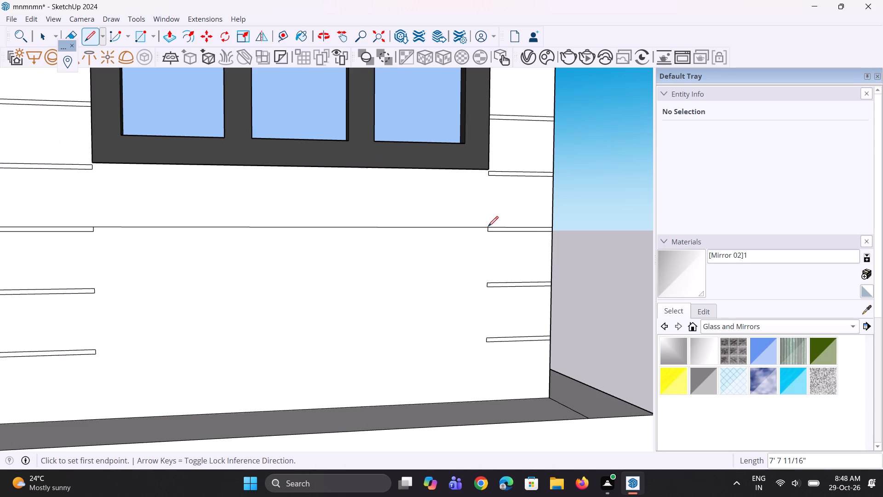
Draw the matching lower line about 7' 7 11/16" long to bridge the gap in that first strip below the window.
scroll(503, 252, up, 5)
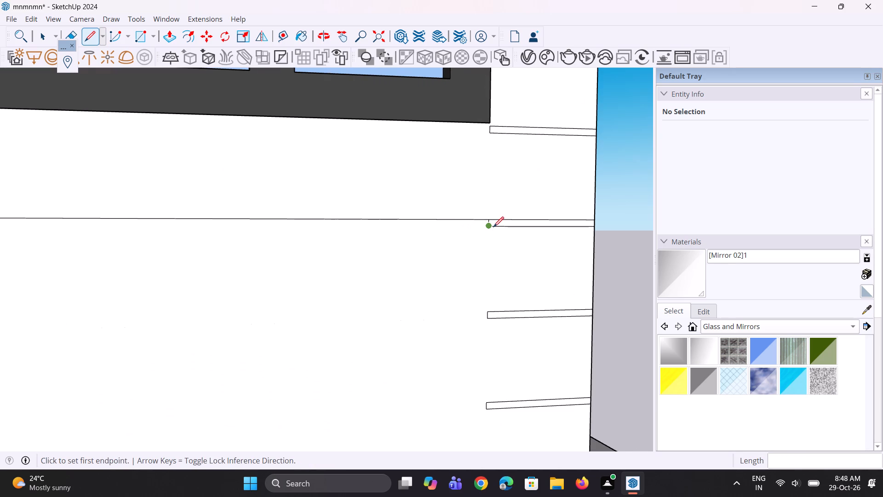
click(489, 229)
scroll(465, 231, down, 9)
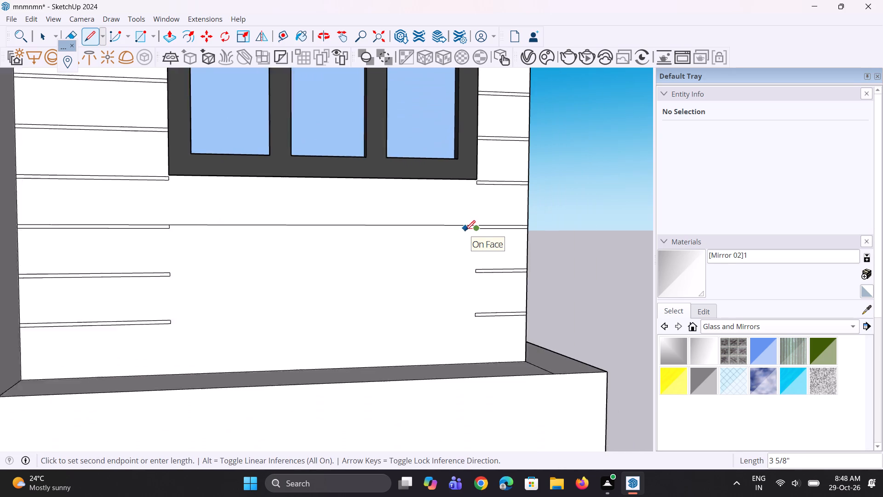
scroll(221, 244, up, 5)
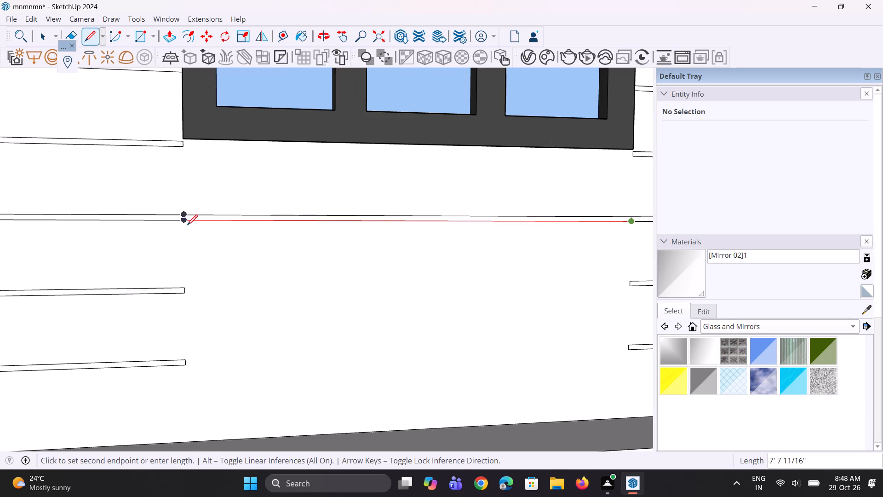
click(186, 224)
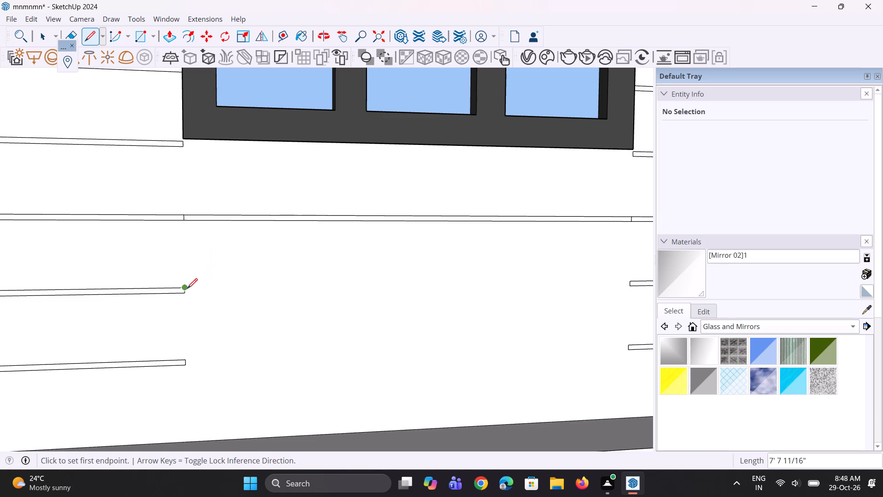
Bridge the second strip pair below the window with upper and lower lines about 7' 7 11/16" long.
click(186, 289)
scroll(216, 286, down, 5)
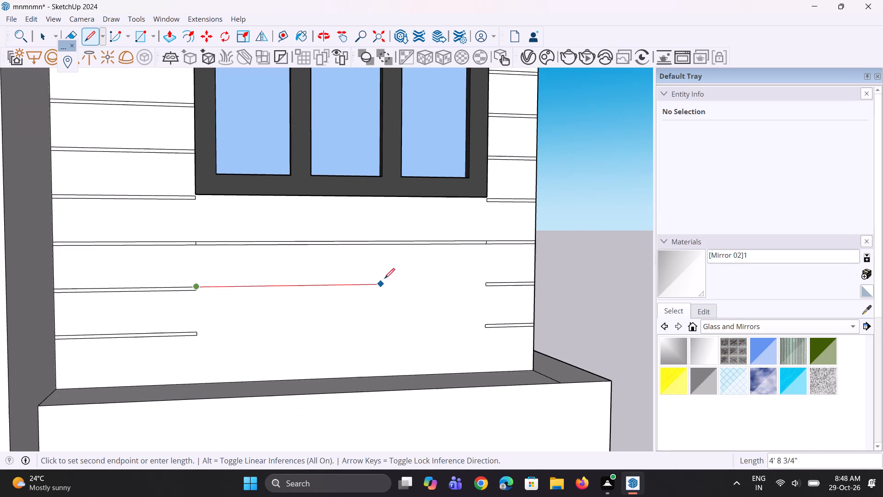
click(486, 282)
scroll(486, 287, up, 4)
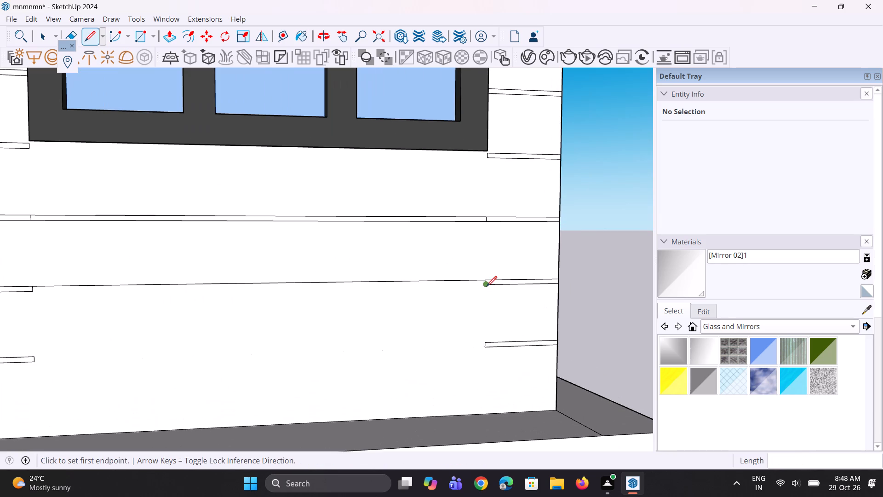
click(487, 286)
scroll(430, 292, down, 4)
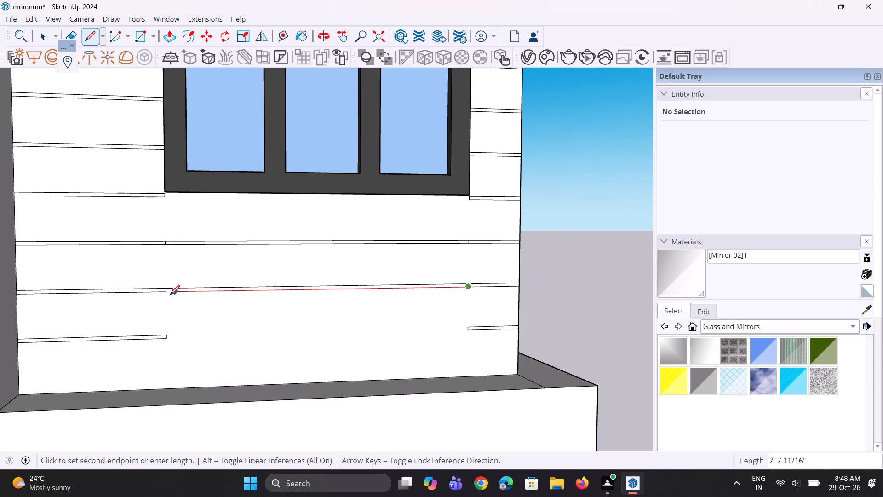
click(167, 294)
Bridge the lowest strip pair on the bay wall with upper and lower lines about 7' 7 11/16" long.
scroll(177, 340, up, 3)
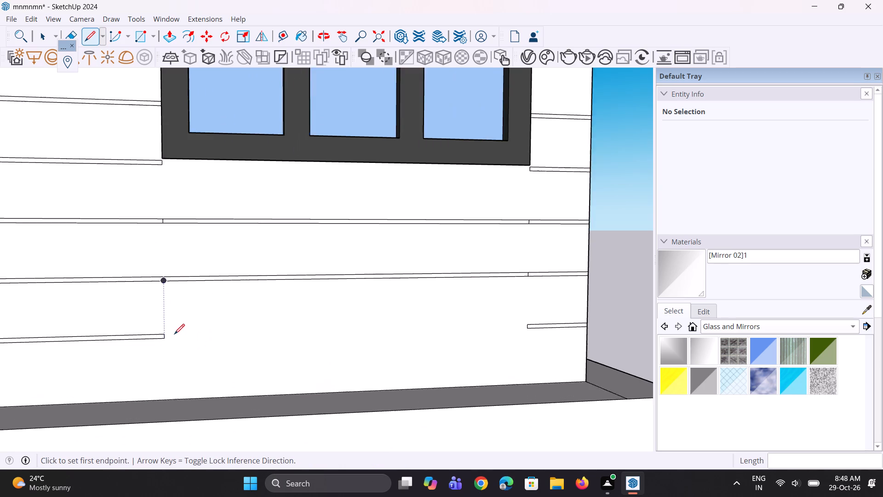
scroll(163, 329, up, 2)
click(164, 333)
scroll(278, 332, down, 4)
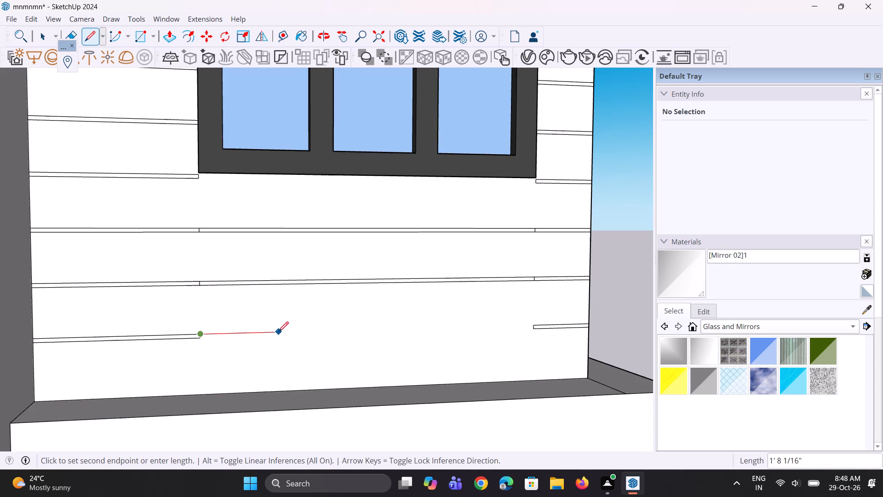
scroll(533, 326, up, 3)
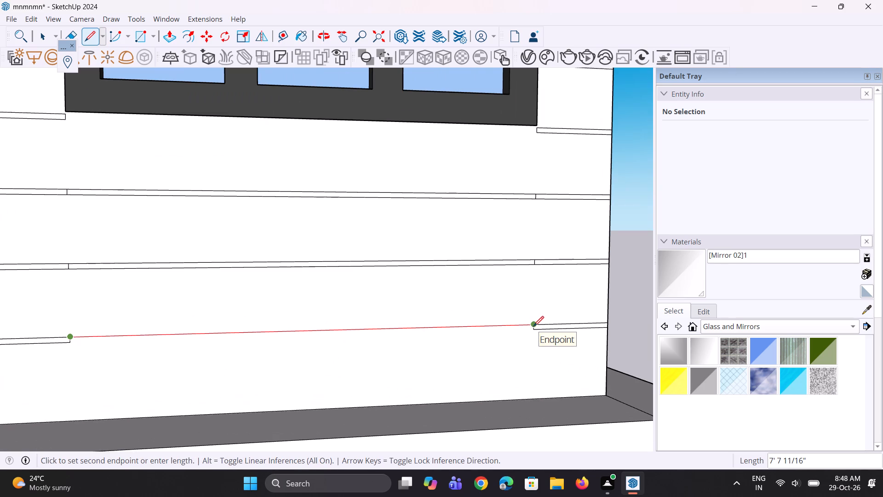
click(533, 326)
click(533, 331)
scroll(420, 335, down, 4)
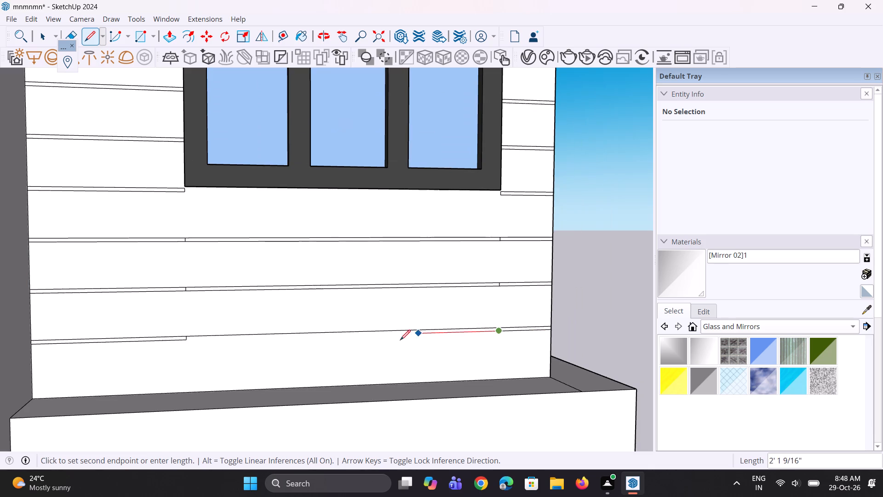
click(185, 341)
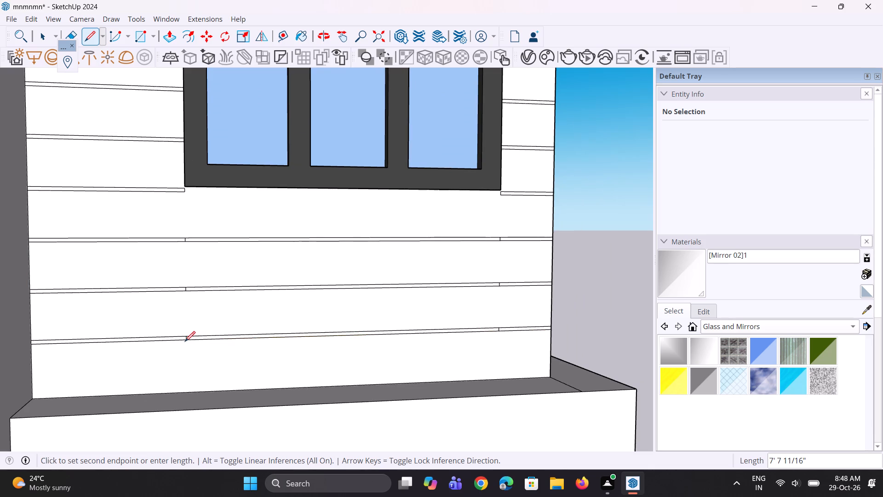
Erase the two short dividing edges inside the lowest strip so it runs continuously across the wall.
scroll(185, 341, up, 7)
key(space)
scroll(190, 339, up, 10)
key(space)
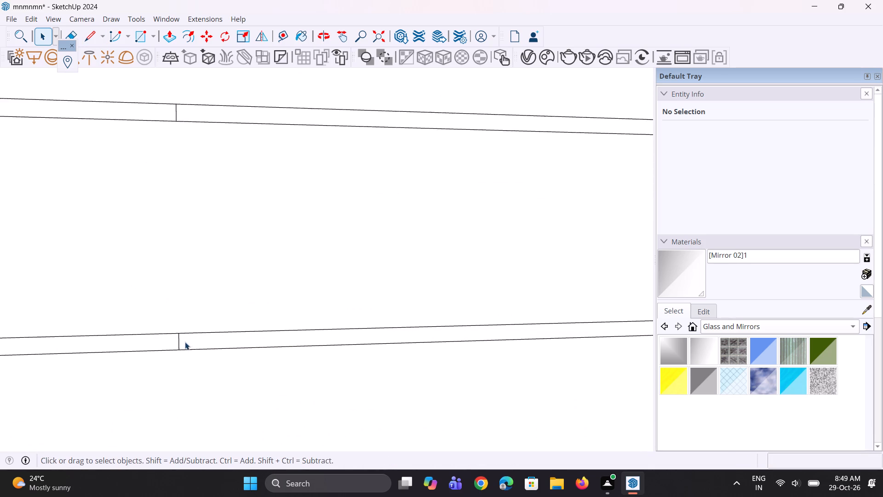
scroll(185, 342, up, 6)
key(e)
drag(176, 343, 167, 343)
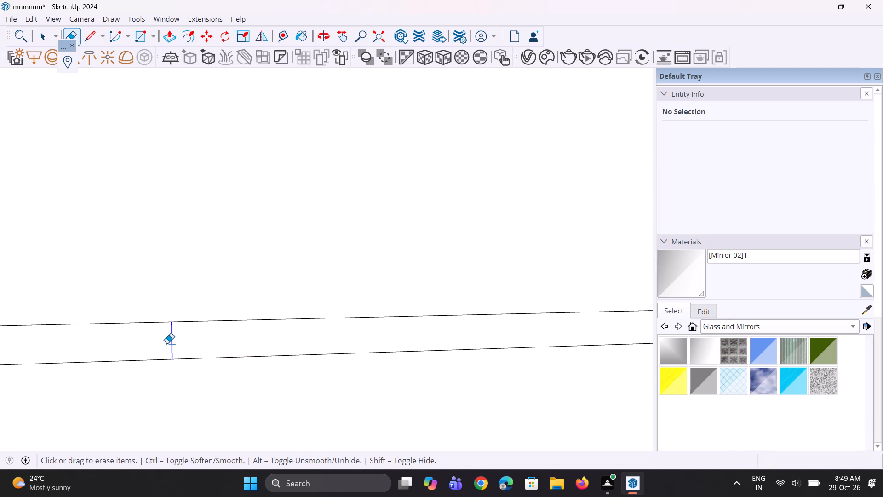
scroll(166, 342, down, 15)
scroll(130, 329, down, 6)
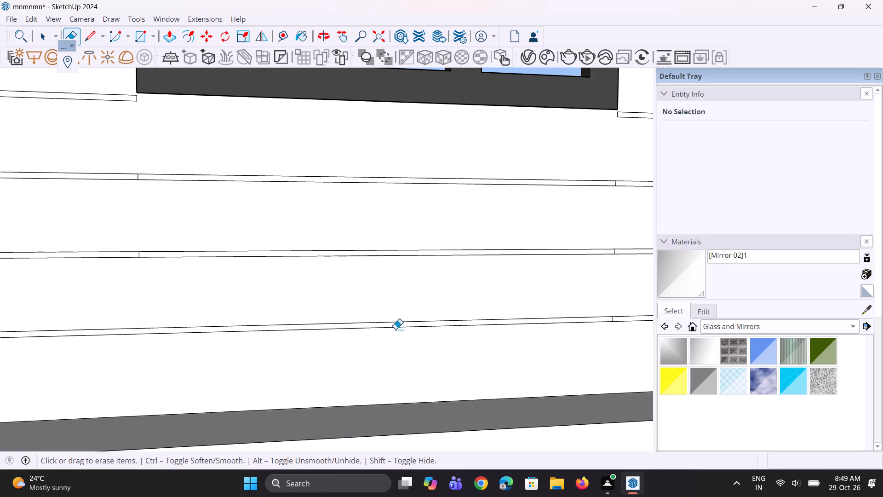
scroll(241, 361, down, 5)
scroll(472, 354, up, 15)
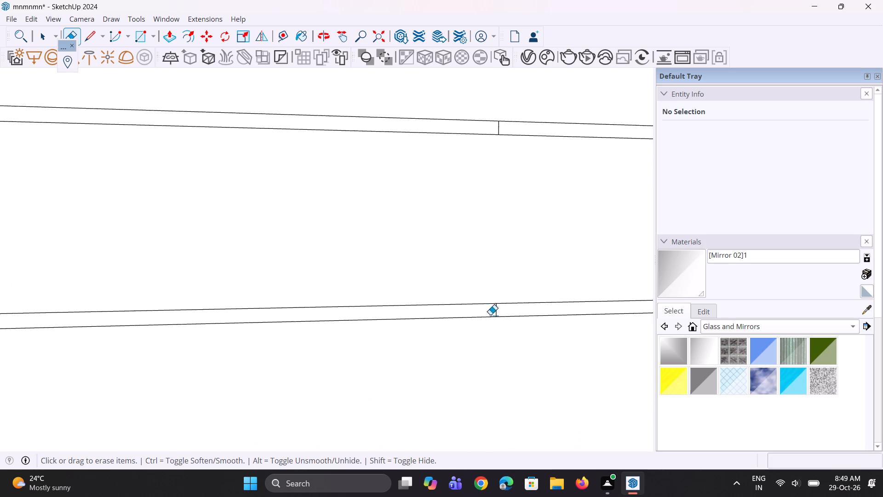
scroll(490, 315, up, 3)
drag(492, 311, 504, 312)
Erase the two short dividing edges inside the second strip below the window to make it continuous.
scroll(487, 349, down, 11)
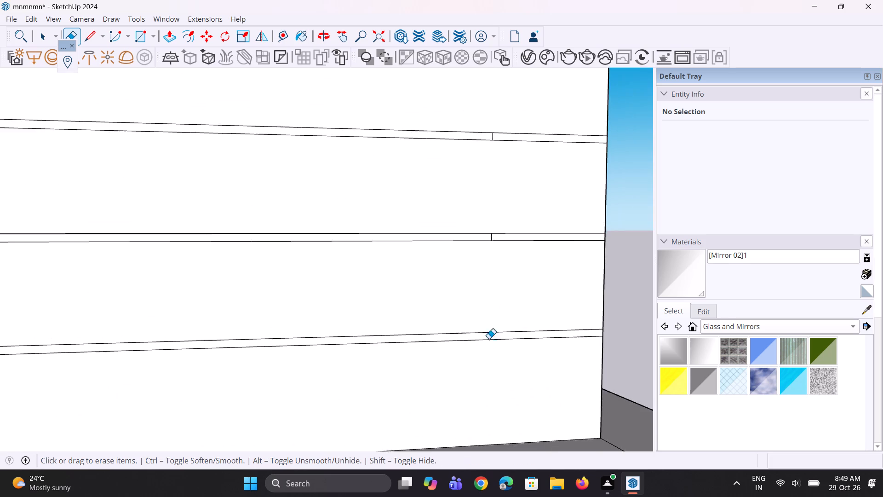
scroll(454, 187, up, 13)
drag(505, 266, 489, 272)
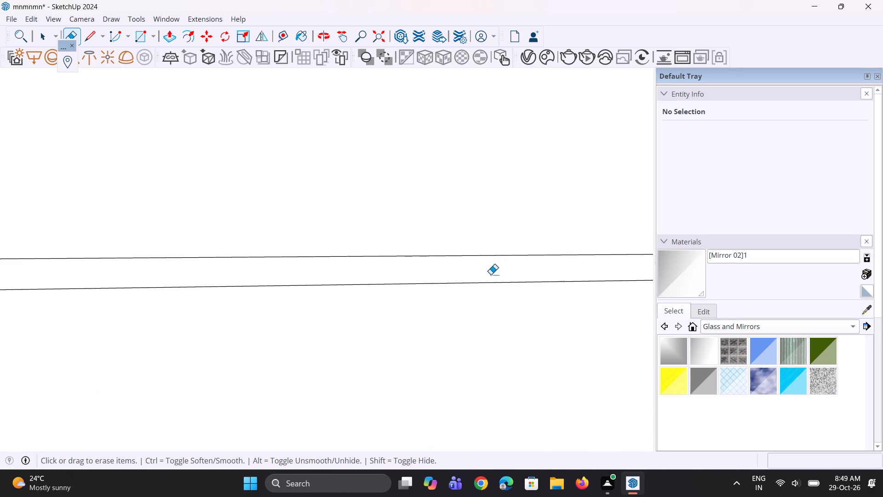
scroll(538, 285, down, 18)
scroll(544, 285, down, 6)
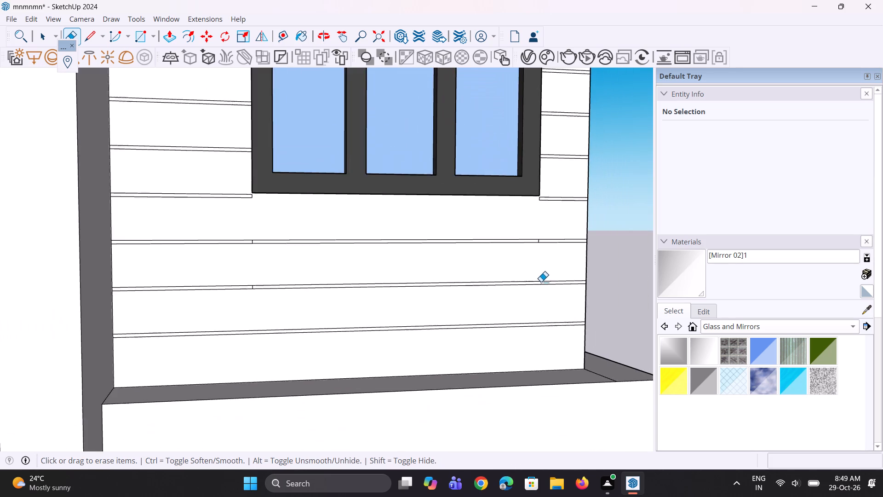
scroll(541, 282, down, 2)
scroll(316, 315, up, 5)
scroll(264, 272, up, 10)
scroll(328, 275, up, 7)
drag(338, 268, 347, 272)
Erase the two short dividing edges inside the first strip fully below the window to make it continuous.
scroll(351, 291, down, 10)
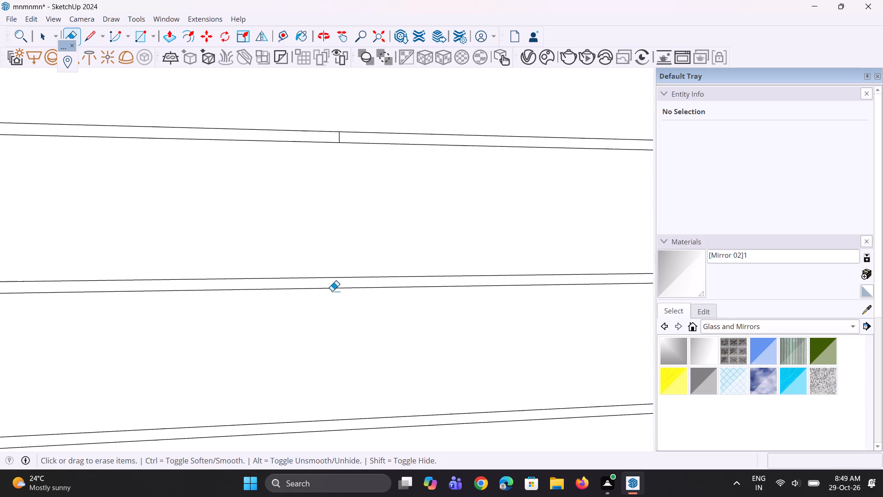
scroll(365, 147, up, 11)
drag(322, 131, 310, 136)
scroll(298, 312, down, 12)
scroll(254, 316, down, 7)
scroll(218, 308, down, 4)
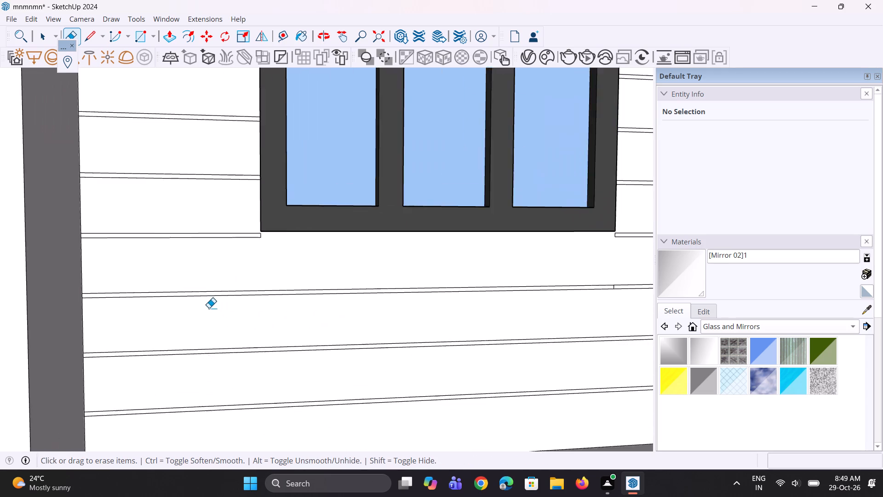
scroll(209, 308, down, 5)
scroll(443, 322, up, 5)
scroll(463, 285, up, 9)
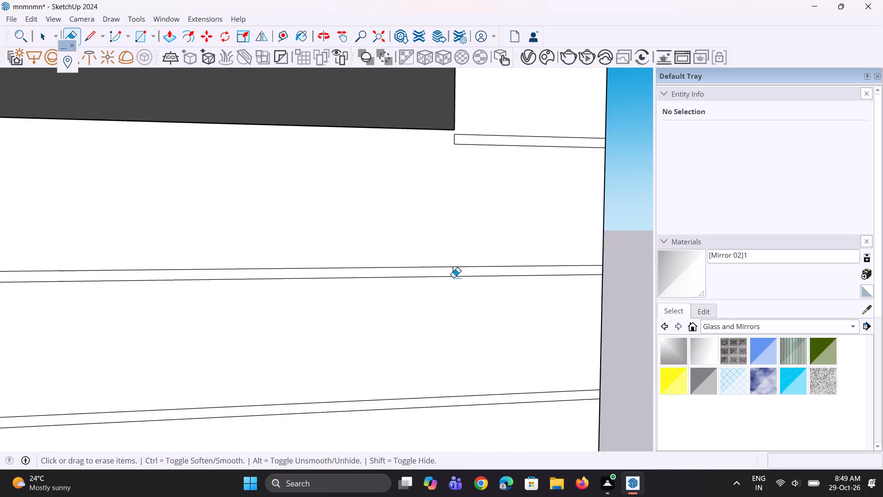
scroll(454, 277, up, 4)
drag(454, 272, 418, 272)
Bridge the strip pair directly under the window frame with upper and lower lines about 7' 7 11/16" long.
scroll(498, 318, down, 6)
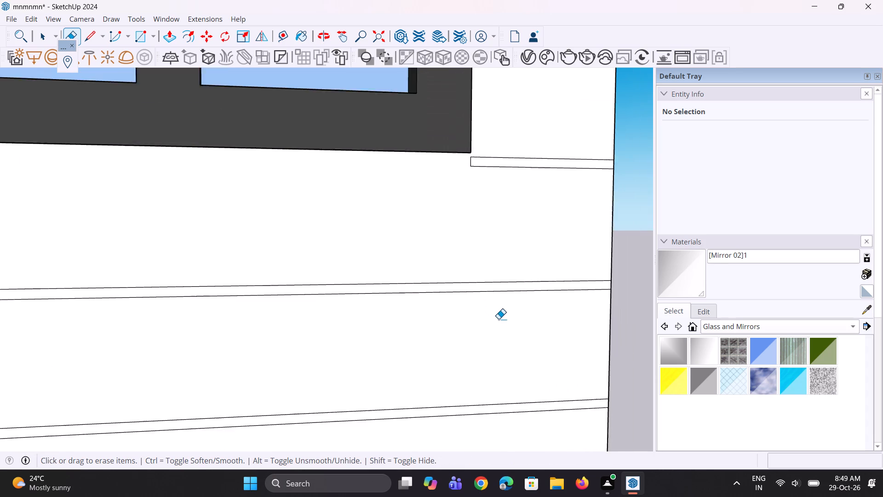
key(l)
scroll(500, 319, down, 7)
scroll(47, 234, up, 3)
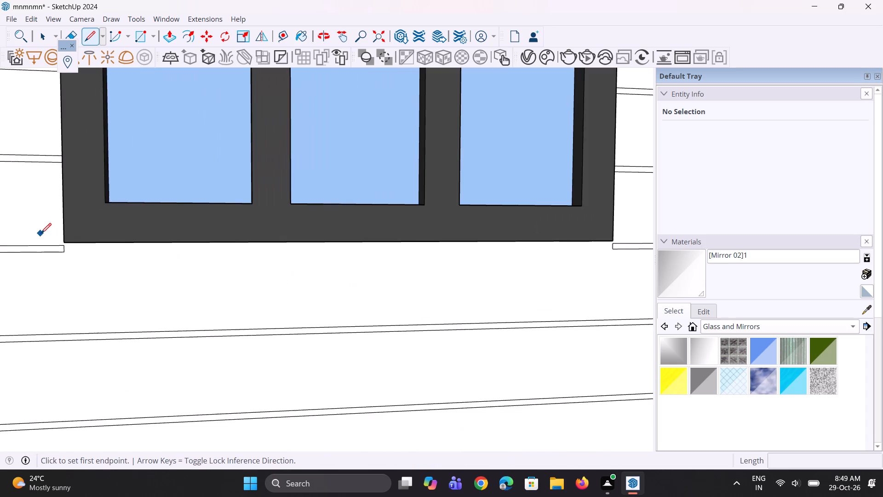
scroll(55, 237, up, 7)
click(67, 248)
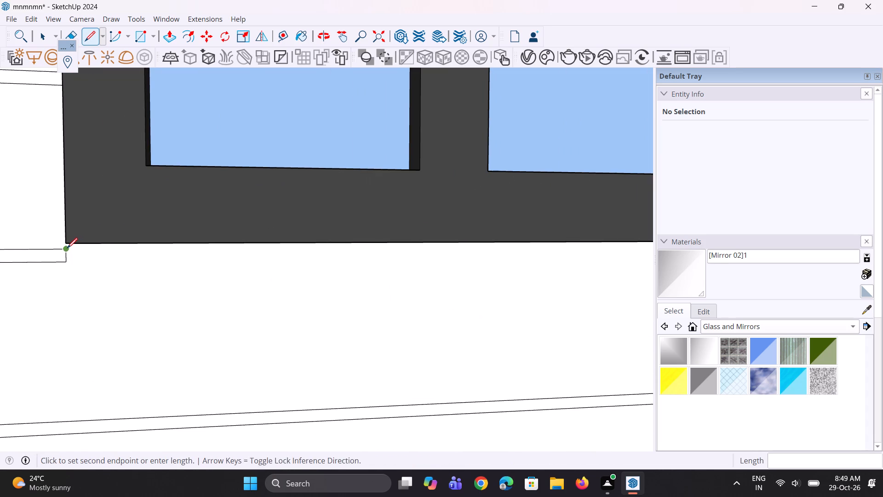
scroll(122, 248, down, 10)
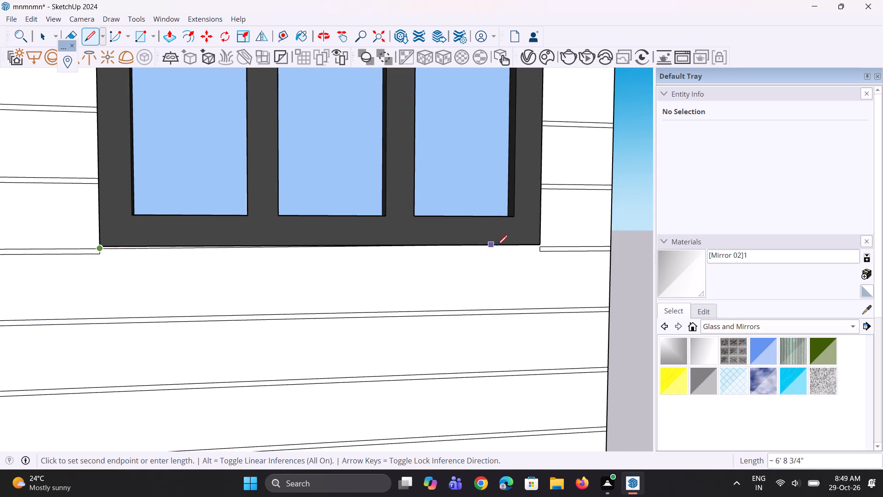
scroll(504, 245, up, 1)
scroll(540, 252, up, 3)
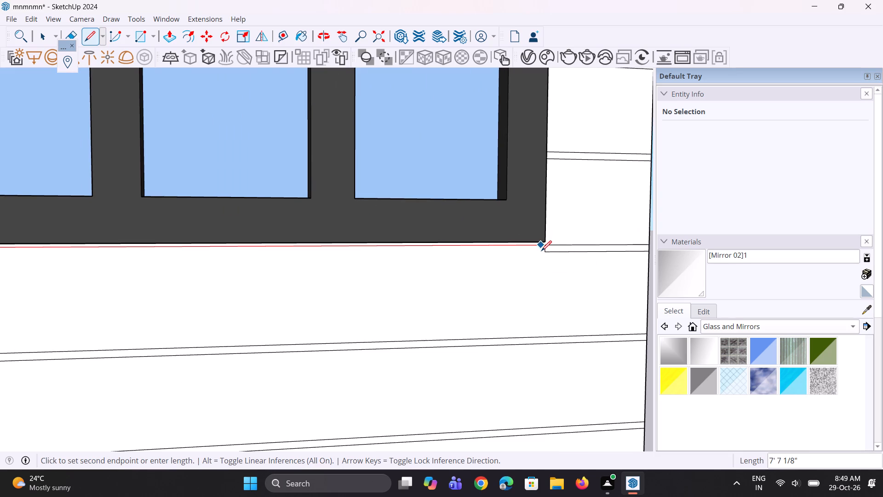
click(546, 247)
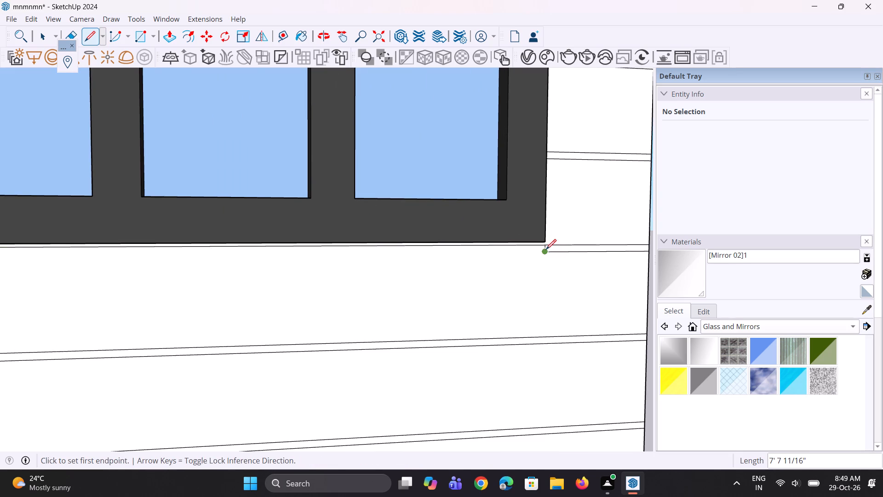
click(545, 249)
scroll(508, 258, down, 5)
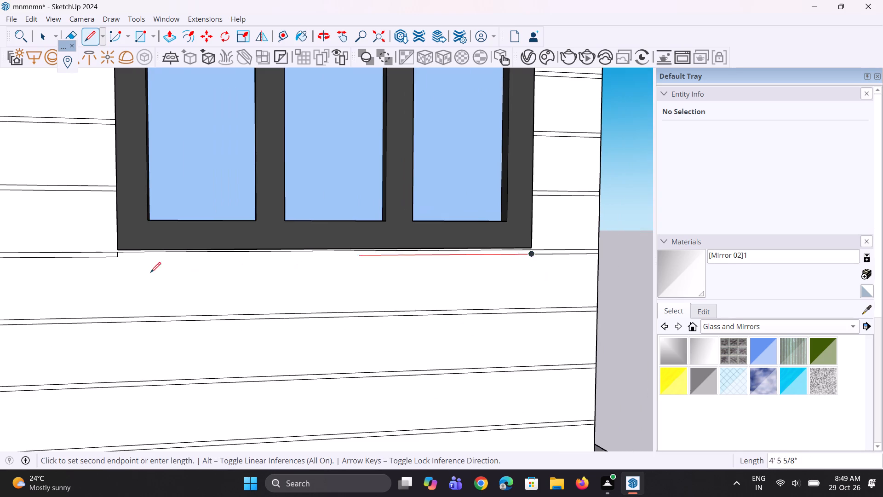
scroll(120, 264, up, 2)
click(116, 255)
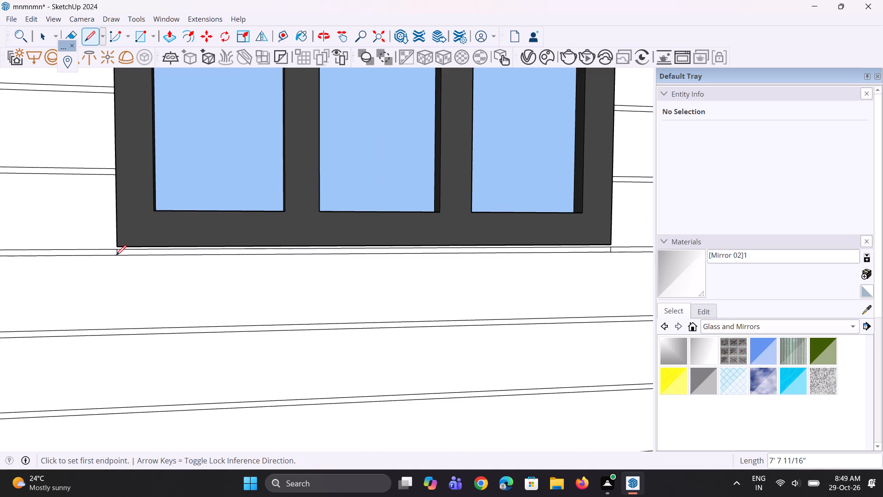
Erase the two short dividing edges inside the strip directly under the window frame to make it continuous.
scroll(110, 247, up, 4)
key(space)
scroll(110, 248, up, 3)
key(space)
scroll(135, 259, up, 5)
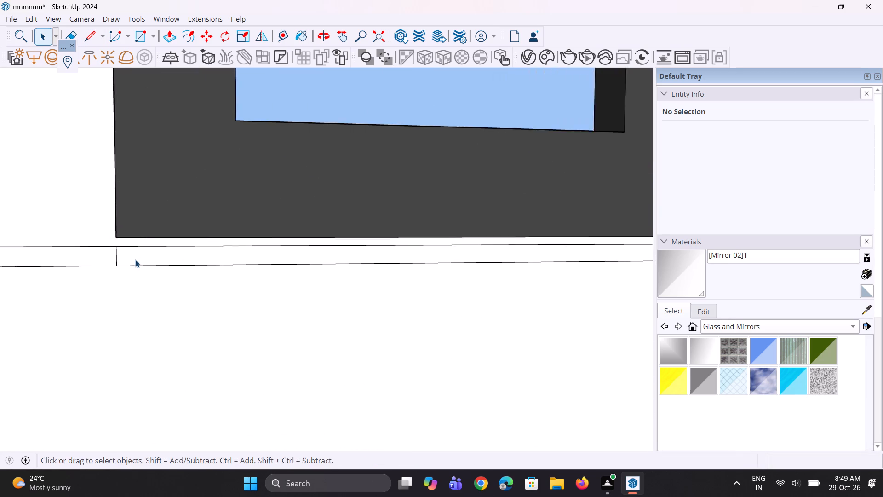
scroll(135, 260, up, 2)
key(e)
drag(127, 259, 108, 257)
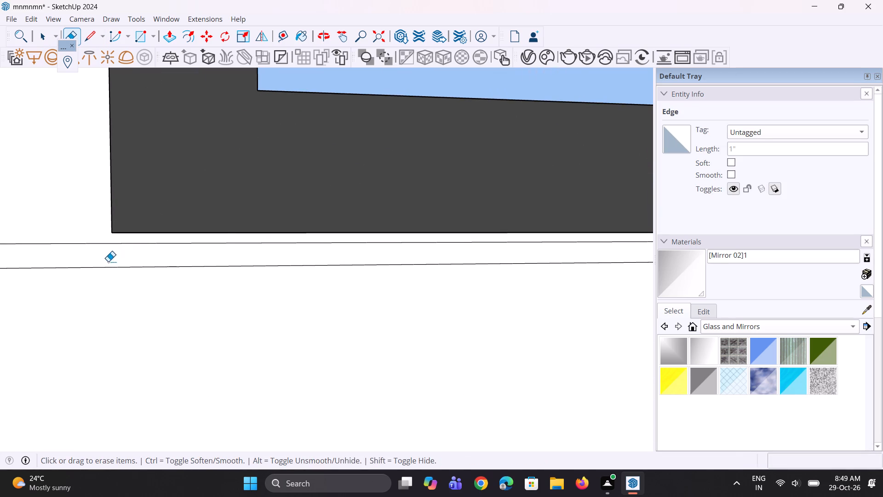
right_drag(116, 277, 116, 282)
scroll(119, 287, down, 4)
key(space)
key(space)
key(space)
click(241, 304)
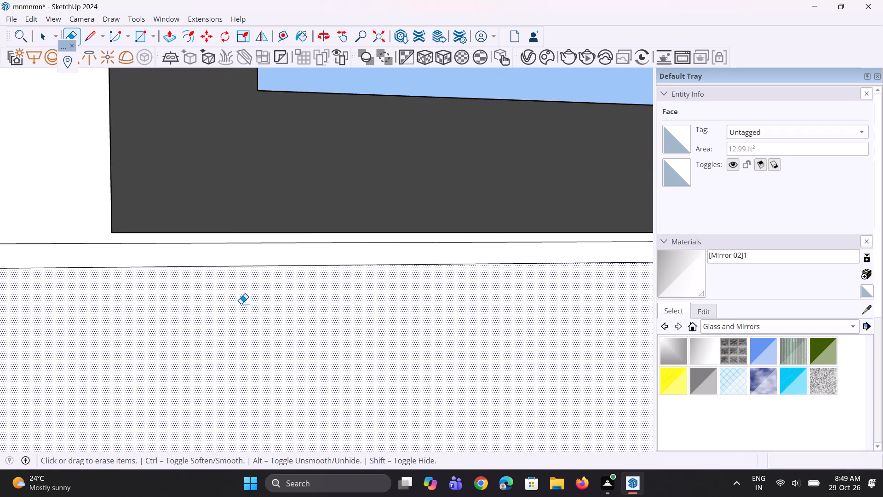
scroll(180, 305, down, 9)
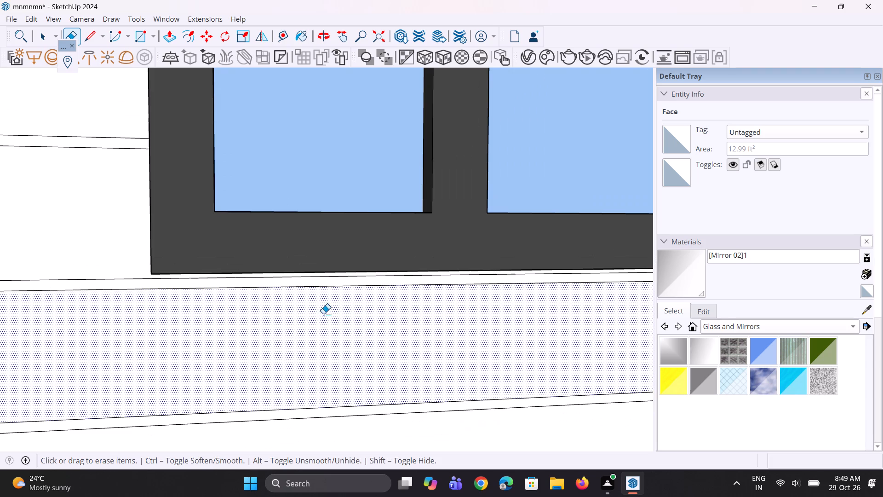
key(space)
key(space)
scroll(212, 301, down, 6)
key(space)
scroll(205, 304, down, 10)
key(space)
click(595, 287)
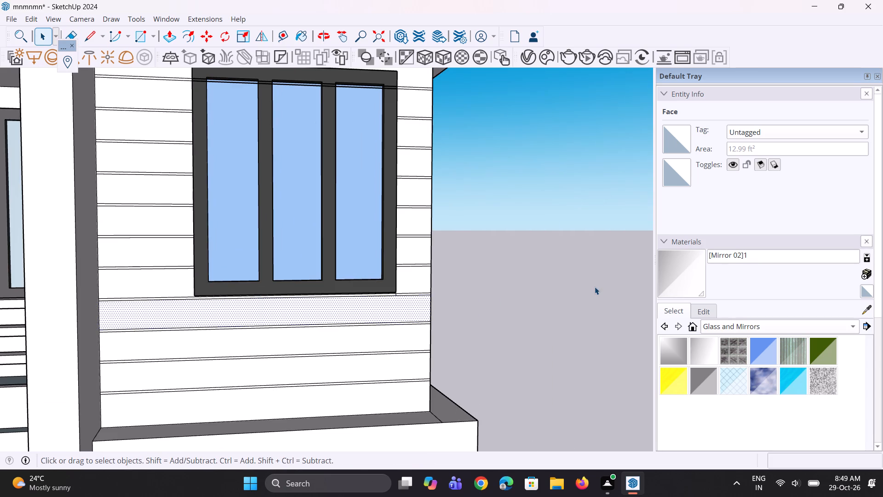
scroll(427, 304, up, 4)
scroll(363, 291, up, 16)
key(e)
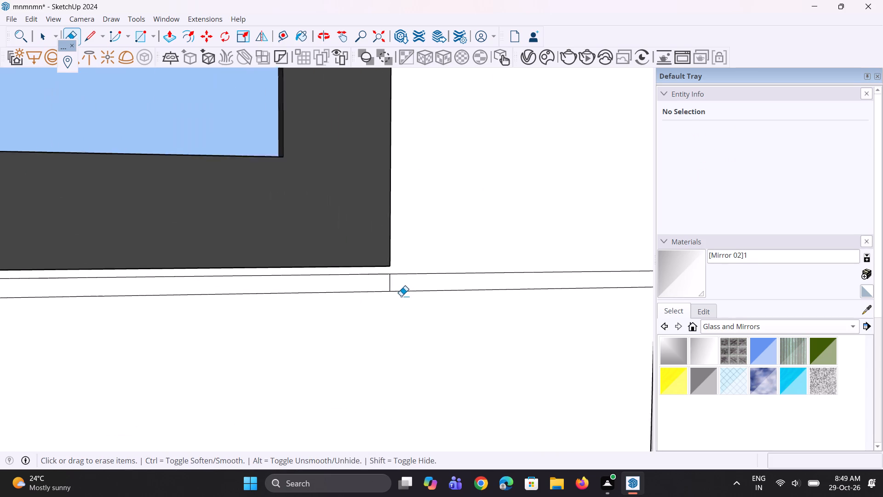
scroll(401, 296, up, 9)
drag(383, 280, 377, 282)
scroll(494, 297, down, 6)
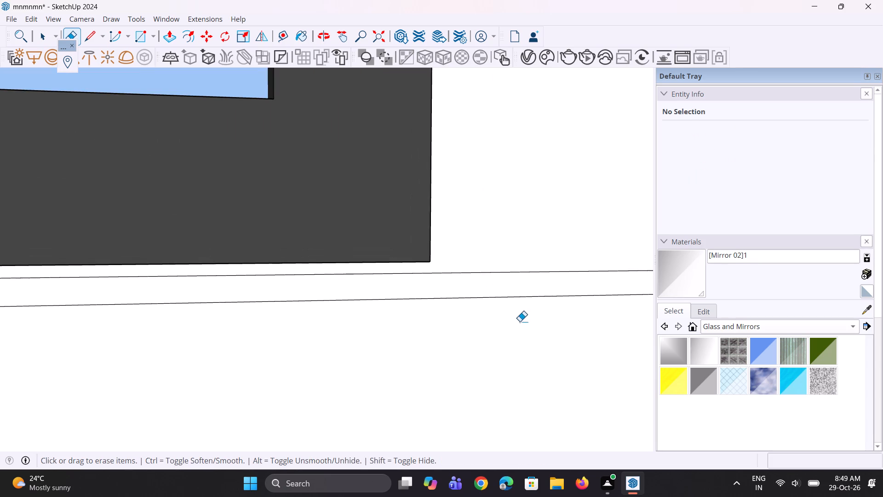
Copy the top edge of the opposite corner bay's wall, on the same floor, about 10" down its corner edge.
scroll(520, 321, down, 13)
scroll(382, 310, down, 5)
scroll(438, 317, down, 6)
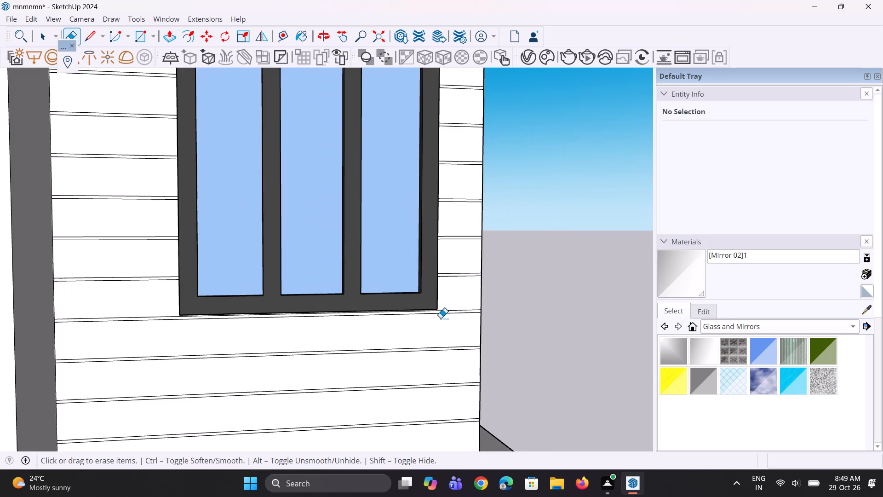
scroll(441, 318, down, 8)
middle_drag(434, 292, 304, 306)
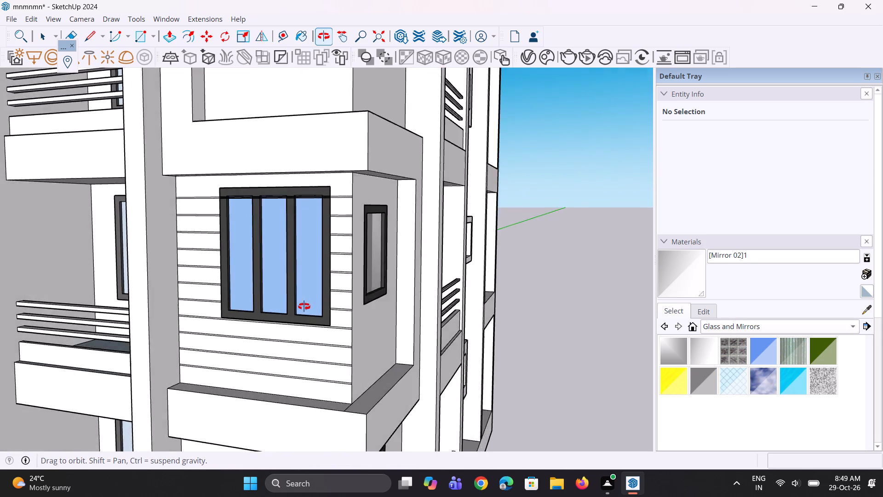
middle_drag(304, 306, 415, 311)
scroll(421, 298, down, 5)
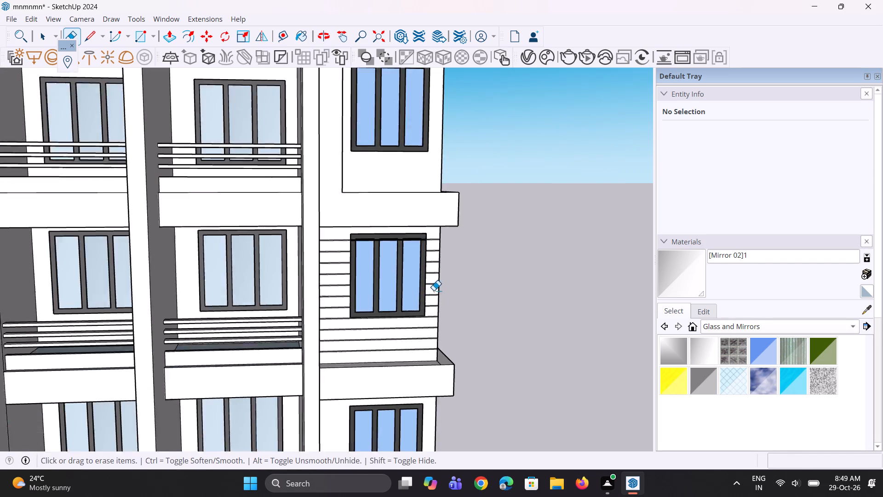
scroll(434, 290, down, 10)
middle_drag(393, 328, 493, 279)
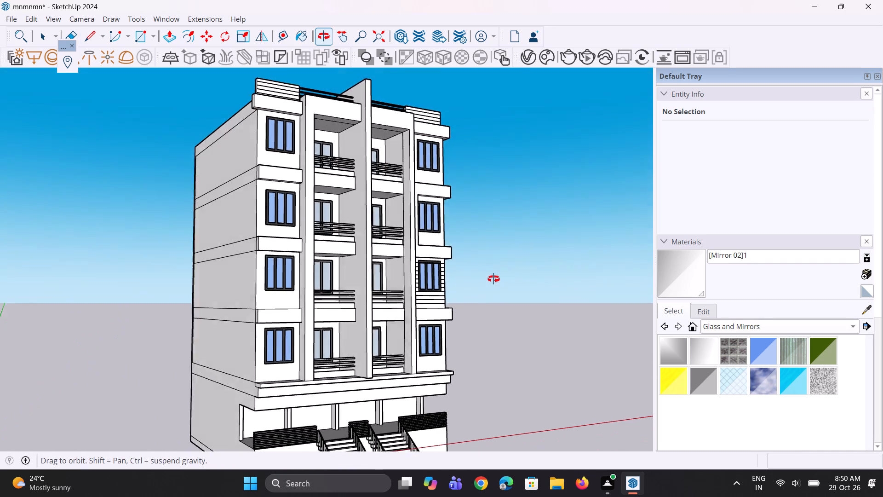
middle_drag(493, 279, 495, 278)
scroll(215, 289, up, 4)
scroll(290, 264, up, 6)
middle_drag(291, 256, 288, 209)
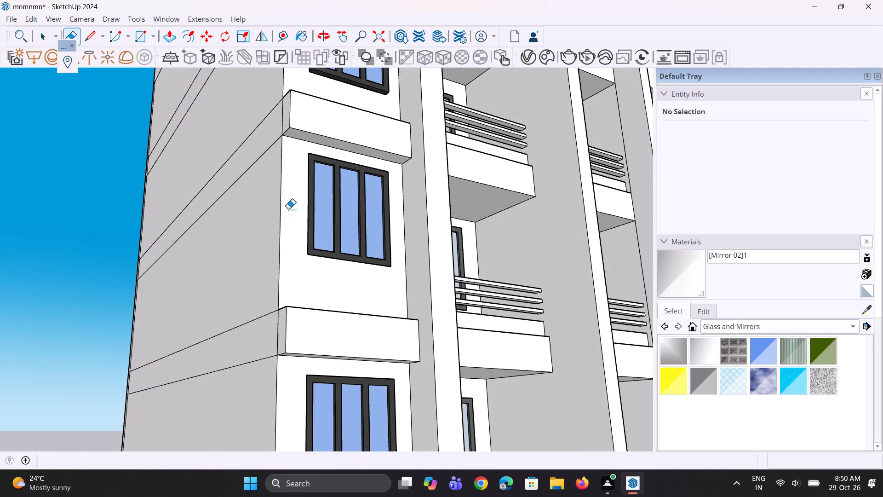
key(space)
scroll(293, 178, up, 2)
key(space)
key(space)
scroll(295, 165, up, 2)
key(space)
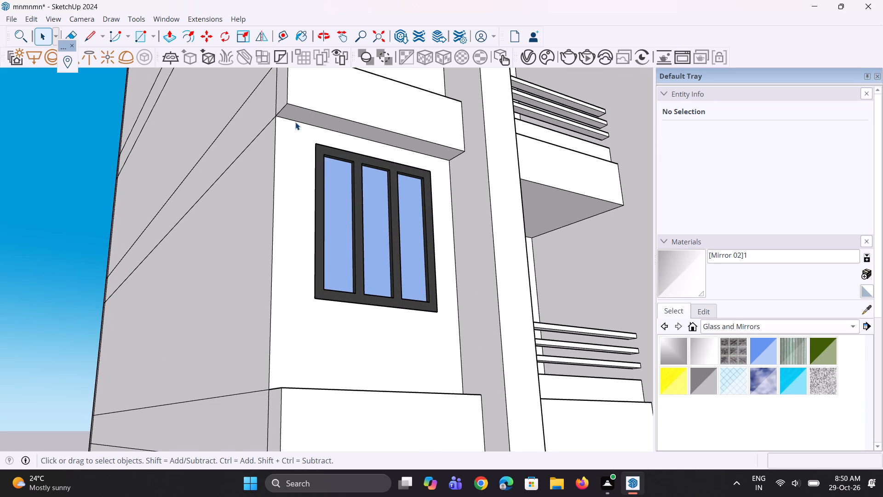
click(295, 122)
middle_drag(274, 123, 289, 137)
scroll(289, 137, up, 2)
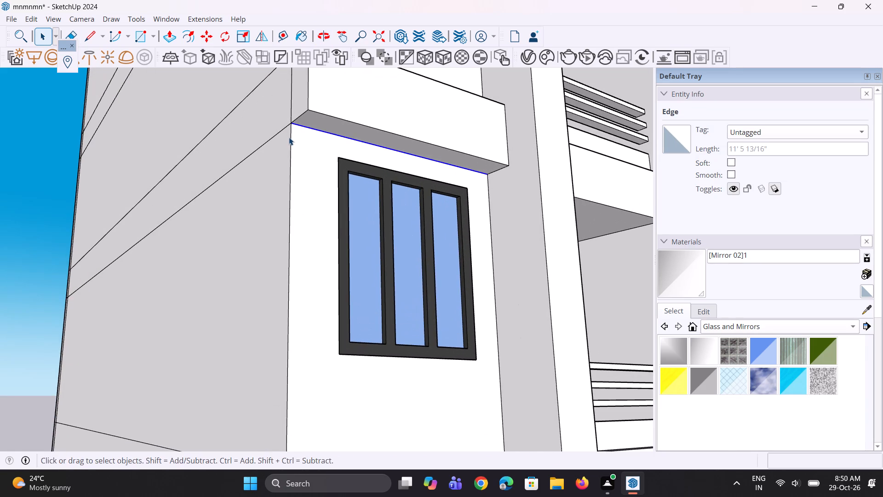
key(m)
middle_drag(287, 153, 300, 174)
ctrl+scroll(311, 140, up, 3)
scroll(304, 143, up, 4)
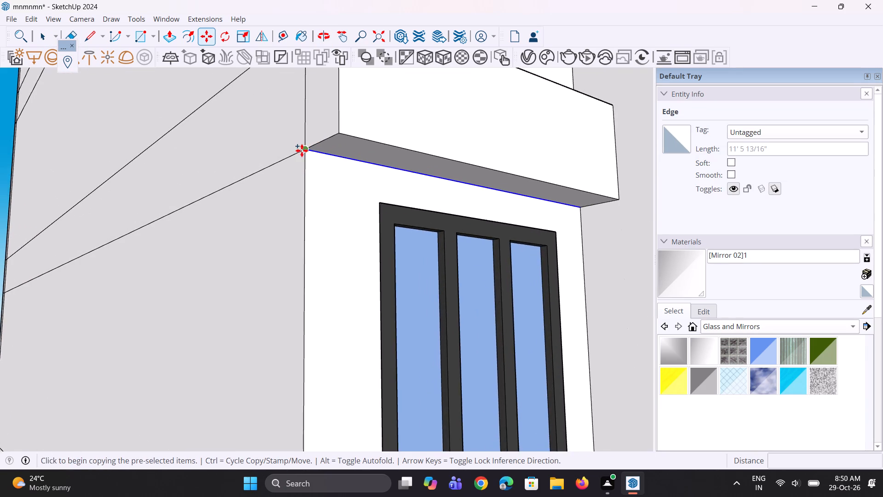
scroll(302, 150, up, 1)
click(302, 150)
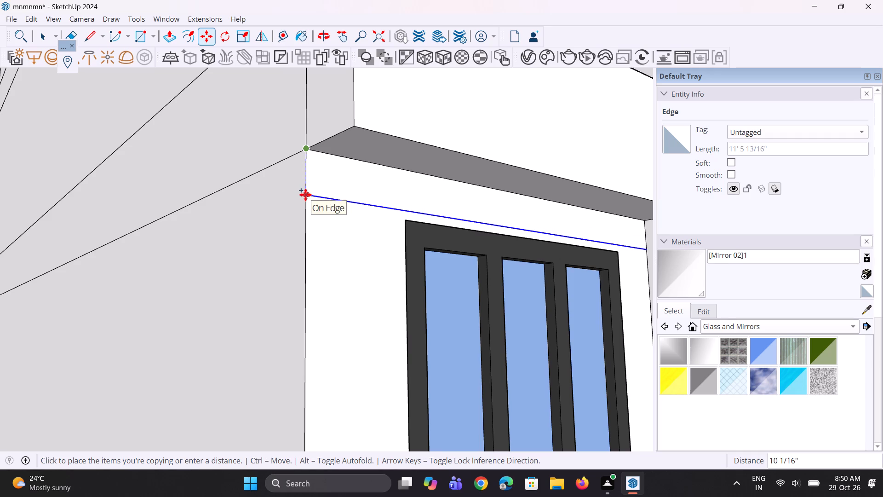
click(305, 193)
Copy the new horizontal line 1" down to form a groove strip above the window.
key(m)
scroll(307, 194, up, 3)
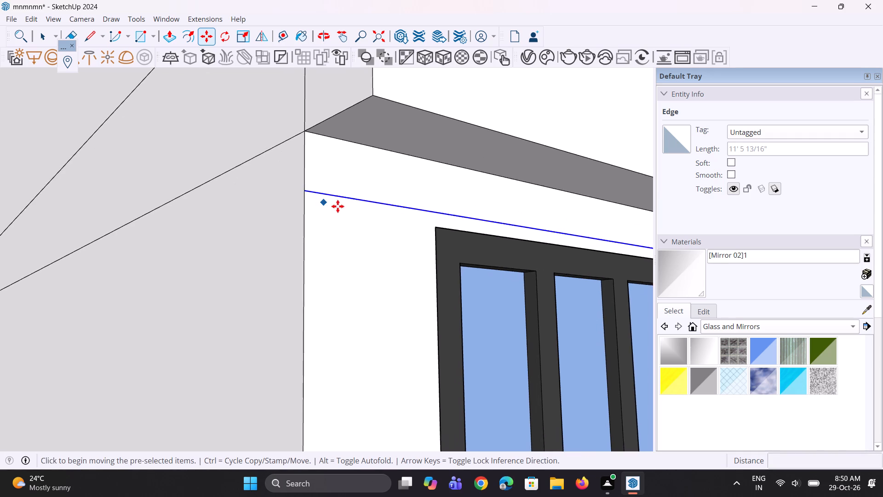
scroll(338, 206, up, 5)
click(291, 185)
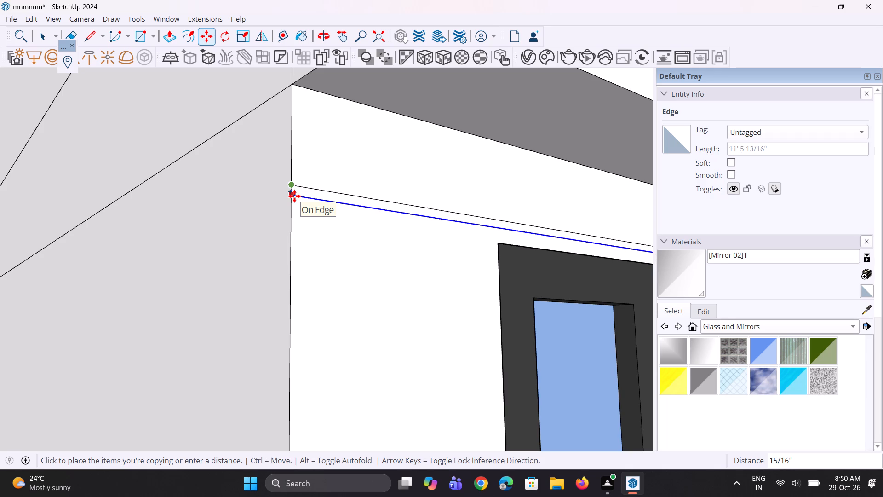
key(1)
key(shift+quotedbl)
key(Return)
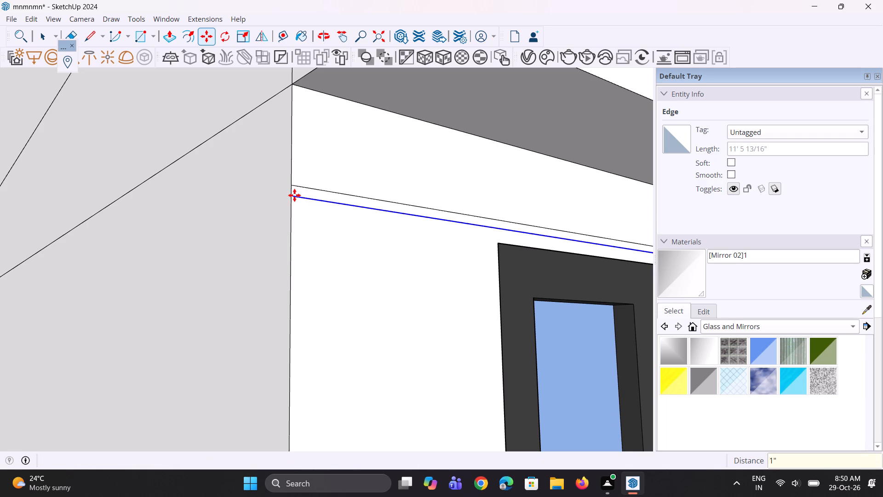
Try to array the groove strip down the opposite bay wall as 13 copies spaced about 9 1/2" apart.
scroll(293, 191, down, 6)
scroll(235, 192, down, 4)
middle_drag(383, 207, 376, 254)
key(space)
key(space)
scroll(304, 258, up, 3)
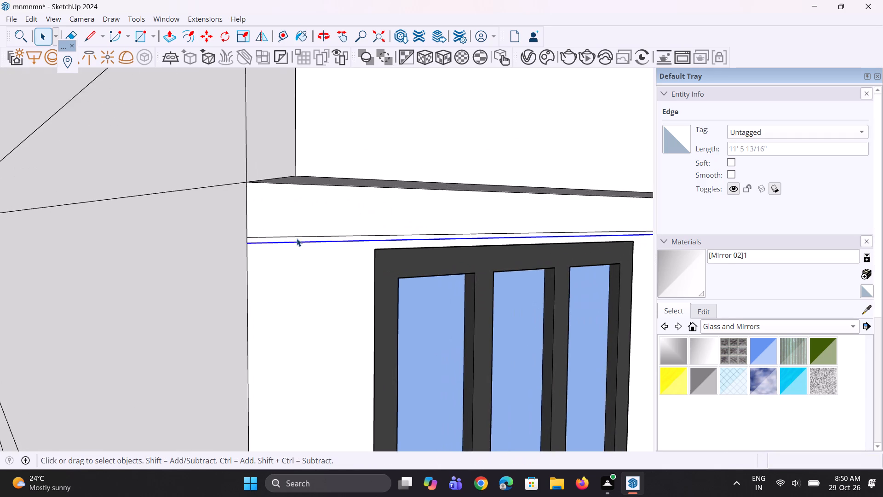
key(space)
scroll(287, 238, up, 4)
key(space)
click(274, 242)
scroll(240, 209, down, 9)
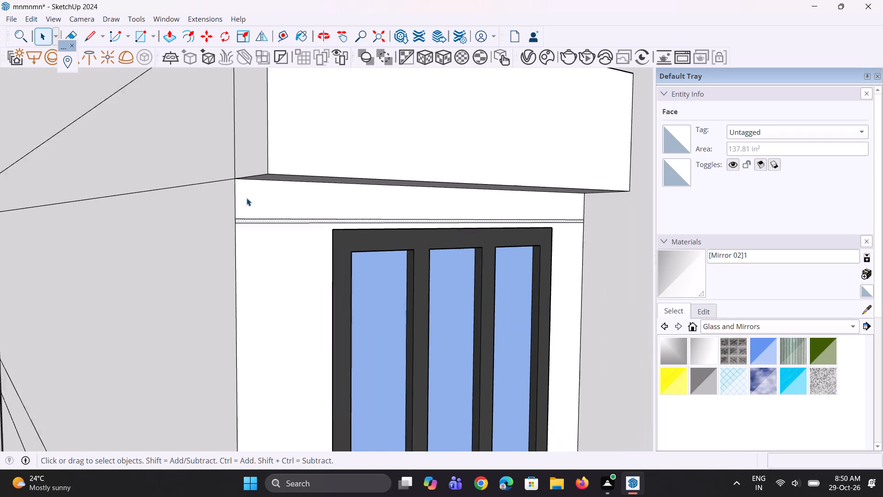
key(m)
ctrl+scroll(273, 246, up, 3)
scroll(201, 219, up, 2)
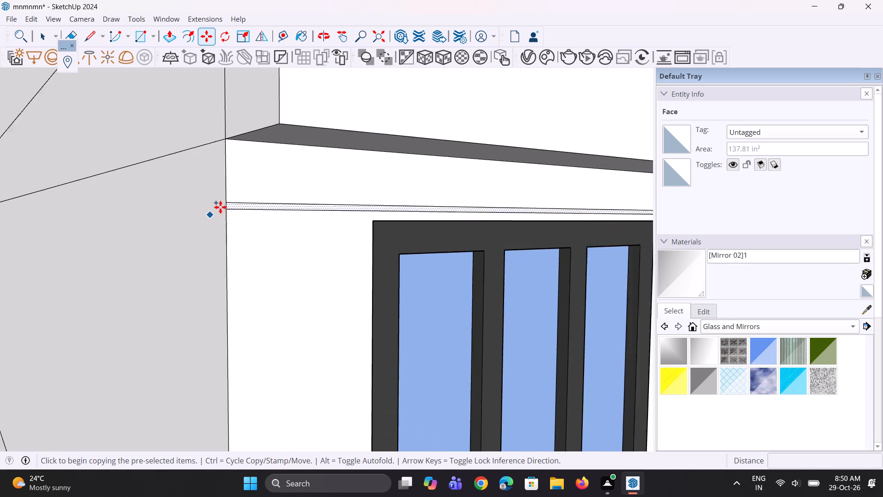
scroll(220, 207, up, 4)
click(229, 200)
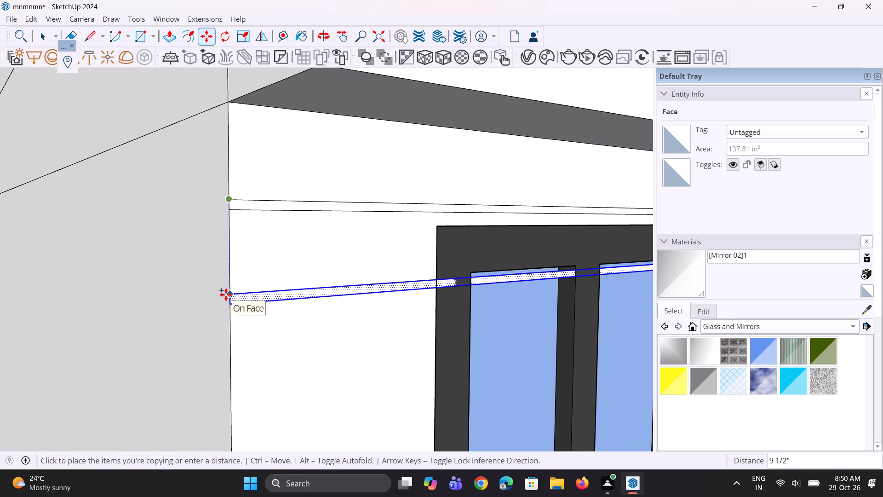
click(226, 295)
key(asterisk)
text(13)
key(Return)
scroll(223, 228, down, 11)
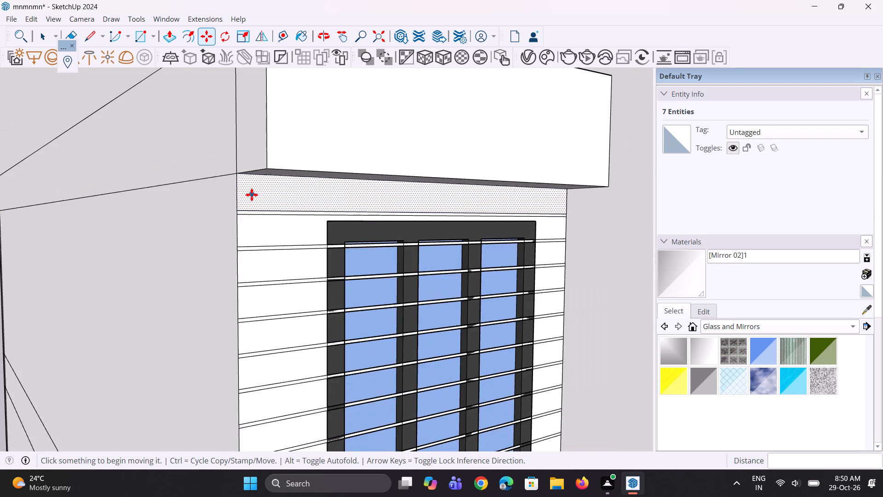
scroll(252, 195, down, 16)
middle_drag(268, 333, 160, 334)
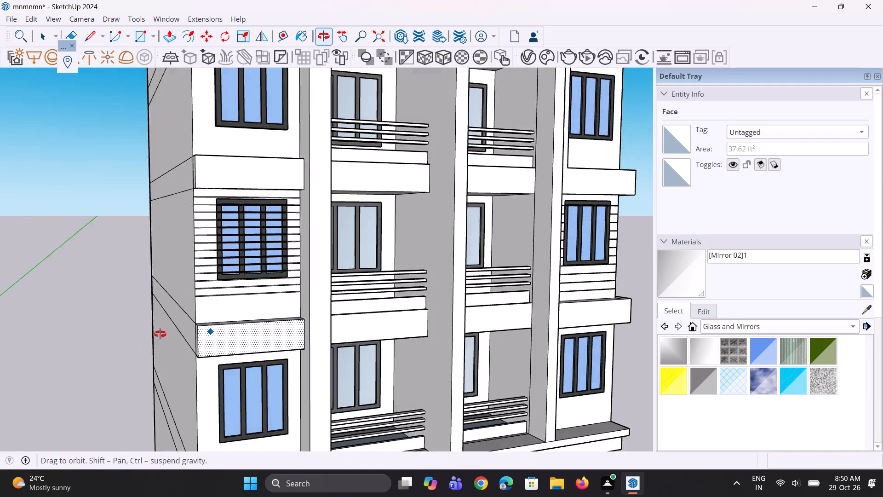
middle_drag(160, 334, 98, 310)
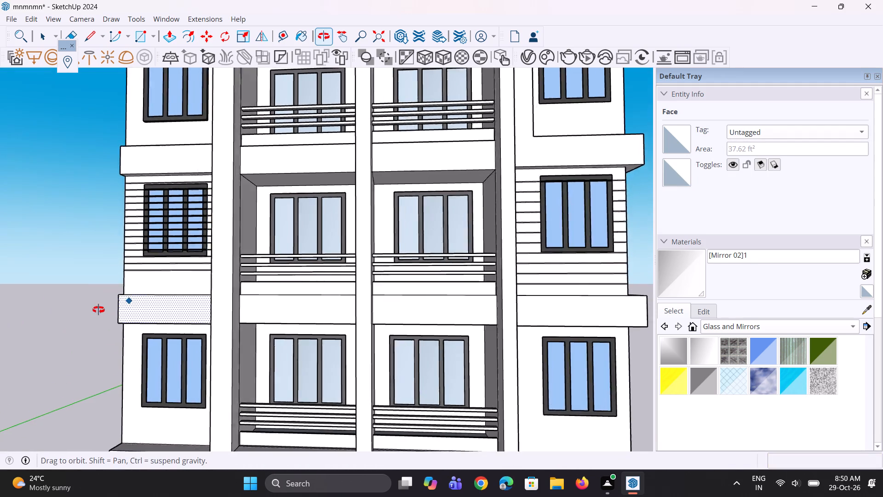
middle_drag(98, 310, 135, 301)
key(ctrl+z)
Array the groove strip down the opposite corner bay wall as 16 copies spaced about 10" apart.
middle_drag(127, 280, 280, 281)
key(space)
scroll(300, 186, up, 4)
key(space)
key(space)
scroll(283, 164, up, 4)
key(space)
key(space)
key(space)
scroll(278, 155, up, 4)
key(space)
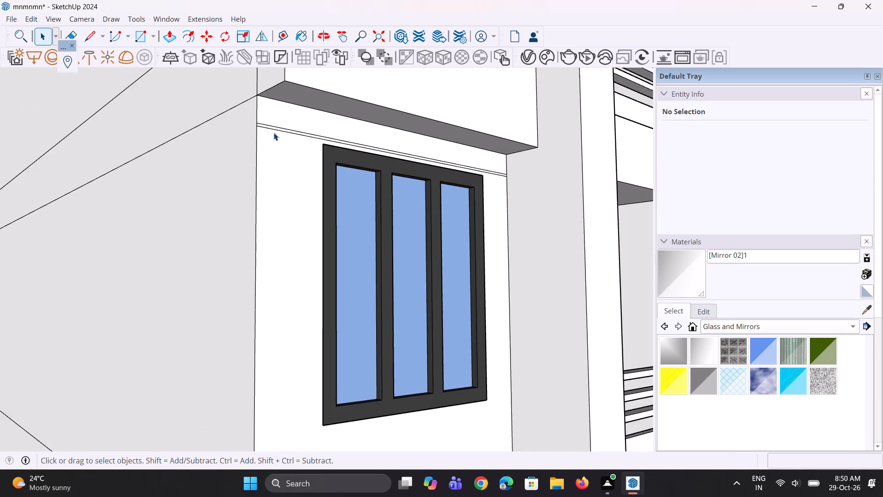
scroll(274, 132, up, 7)
key(space)
key(space)
key(space)
scroll(273, 125, up, 1)
click(273, 123)
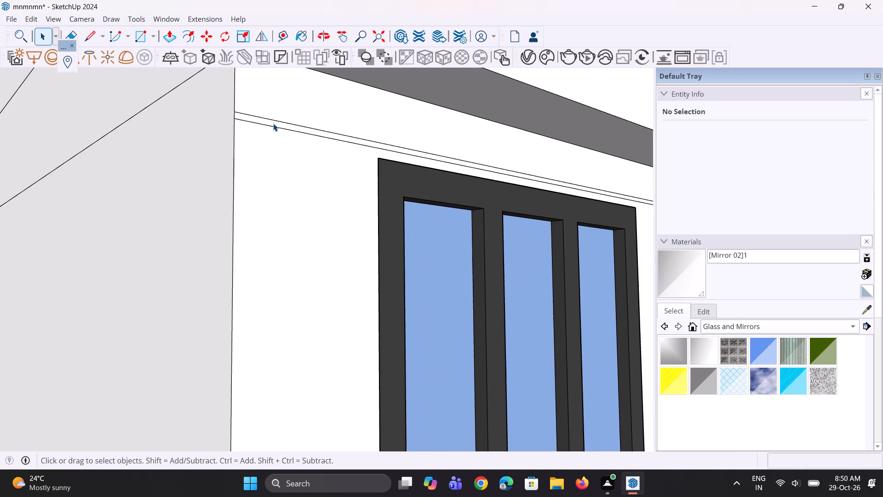
key(m)
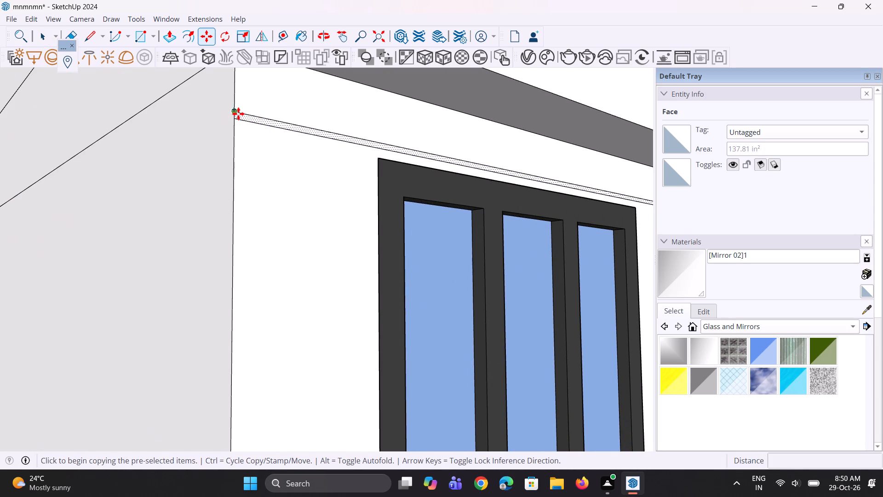
click(233, 111)
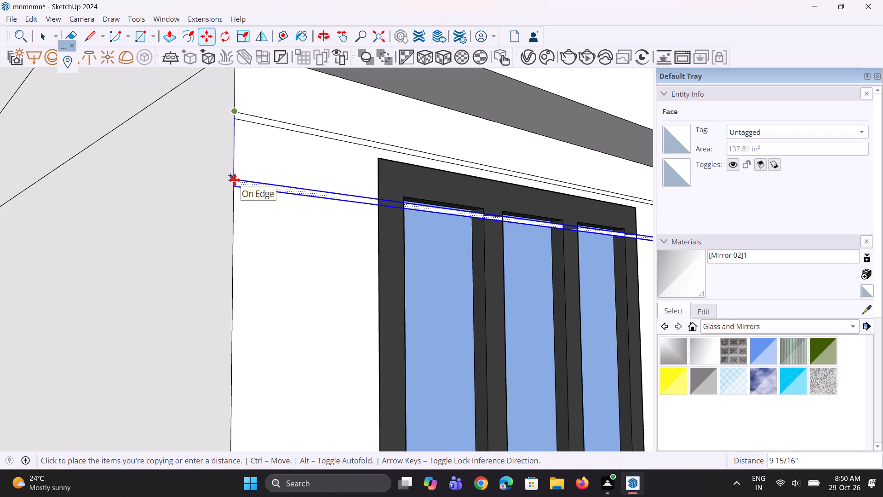
click(235, 180)
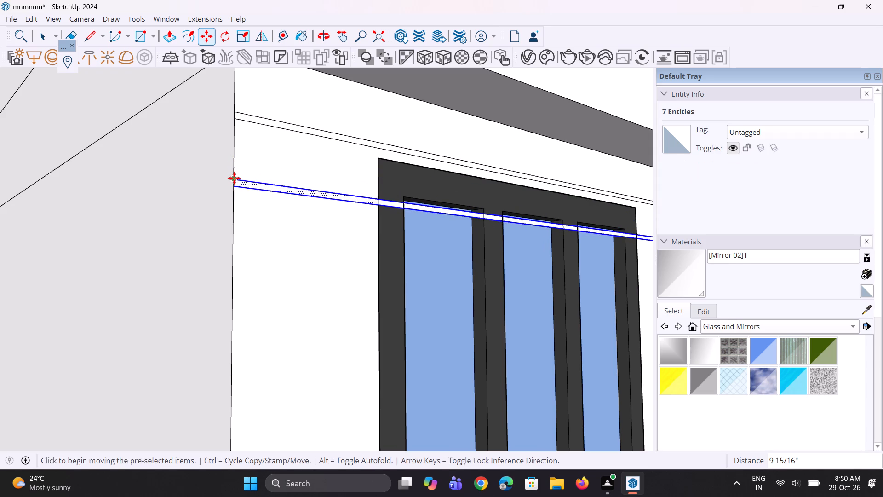
key(asterisk)
key(1)
key(6)
key(Return)
Erase the edges of the highest groove strip crossing the bay window, keeping the strip on the wall either side.
scroll(242, 135, down, 15)
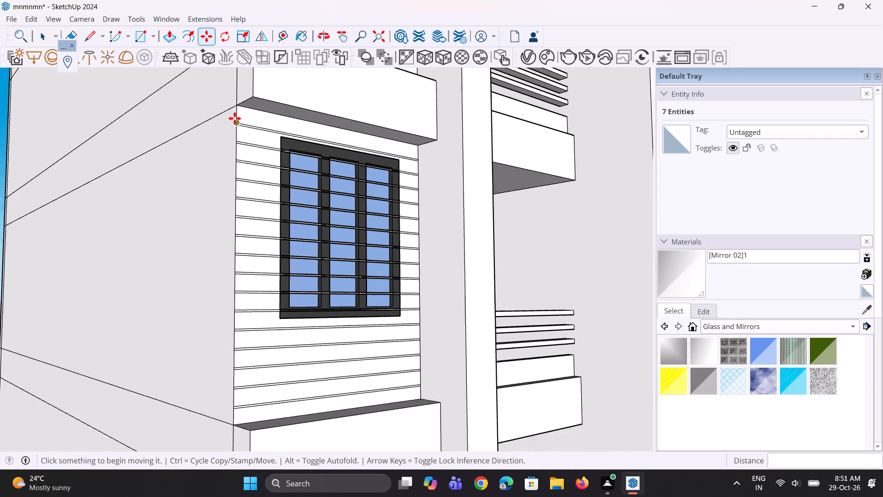
scroll(235, 118, down, 4)
middle_drag(235, 130, 213, 175)
scroll(213, 177, down, 1)
scroll(213, 174, up, 6)
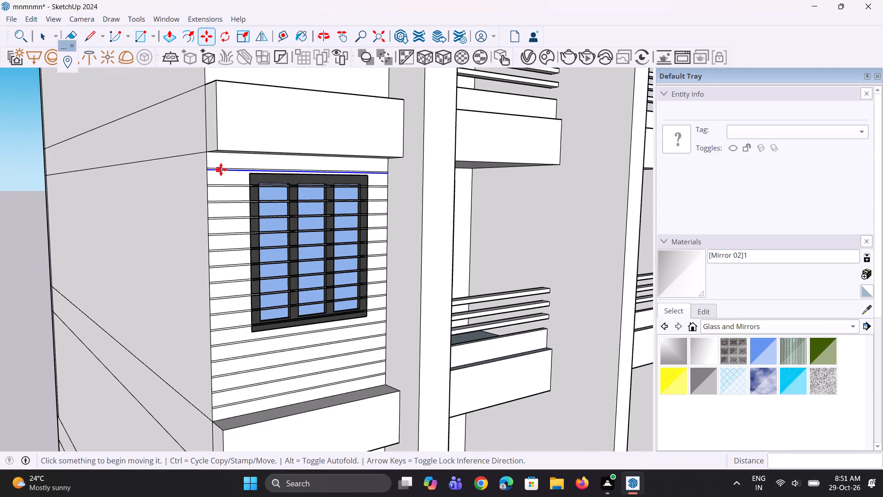
key(space)
key(space)
key(space)
click(0, 232)
scroll(292, 211, up, 4)
scroll(232, 154, up, 4)
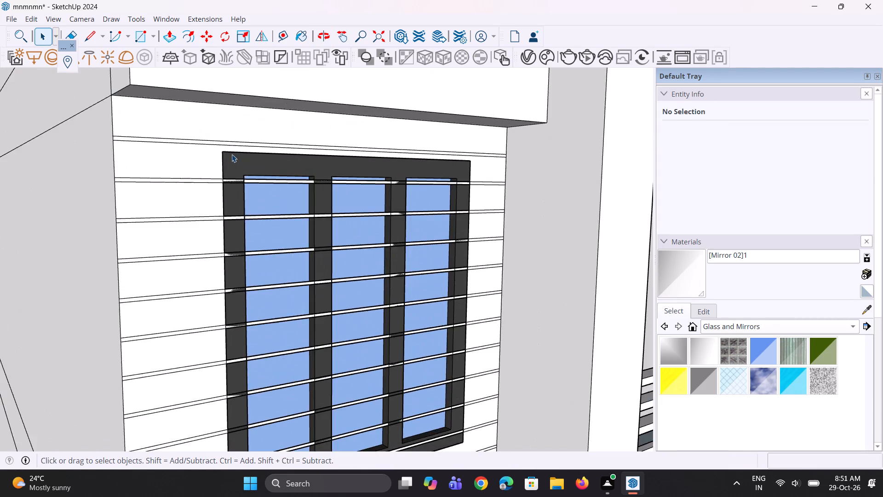
scroll(232, 154, up, 6)
key(e)
scroll(232, 168, up, 10)
drag(228, 202, 226, 220)
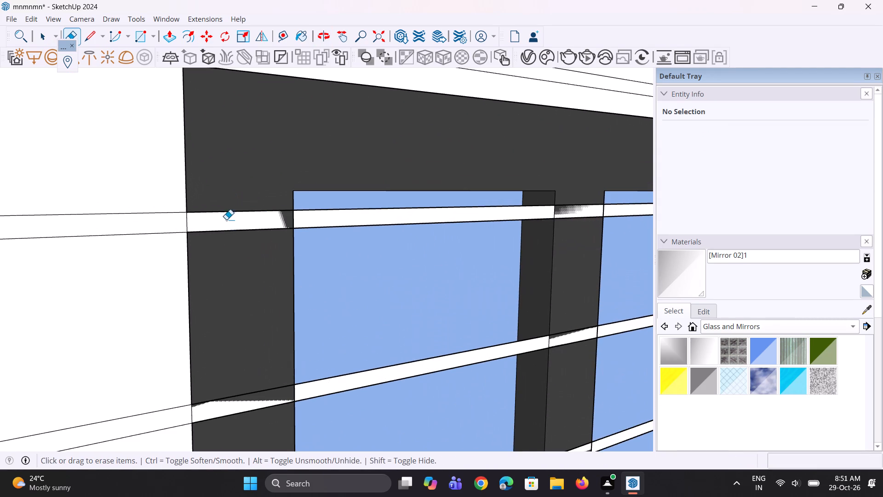
drag(226, 220, 226, 223)
drag(226, 224, 227, 230)
scroll(168, 240, down, 10)
scroll(220, 217, down, 2)
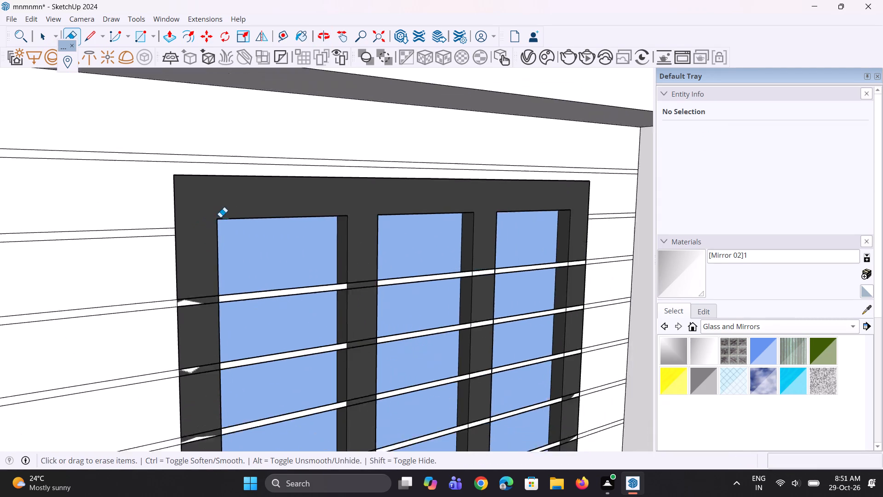
Erase the edges of the second and third groove strips from the top where they cross the bay window.
scroll(220, 217, down, 3)
scroll(224, 248, up, 8)
drag(210, 285, 209, 291)
drag(209, 292, 208, 299)
scroll(265, 217, down, 8)
scroll(284, 360, up, 4)
scroll(192, 263, up, 3)
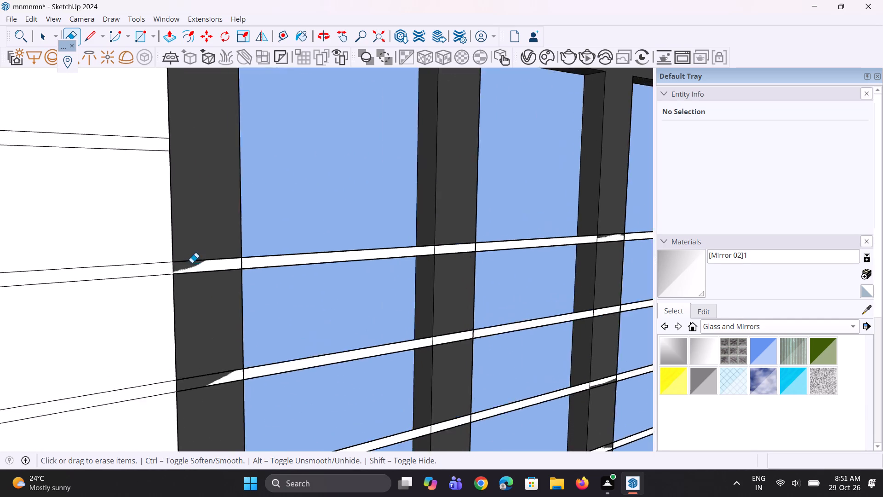
scroll(192, 263, up, 5)
drag(194, 254, 194, 267)
drag(195, 272, 197, 289)
Erase the edges of the next three groove strips down where they cross the bay window's frame and glass.
scroll(284, 190, down, 6)
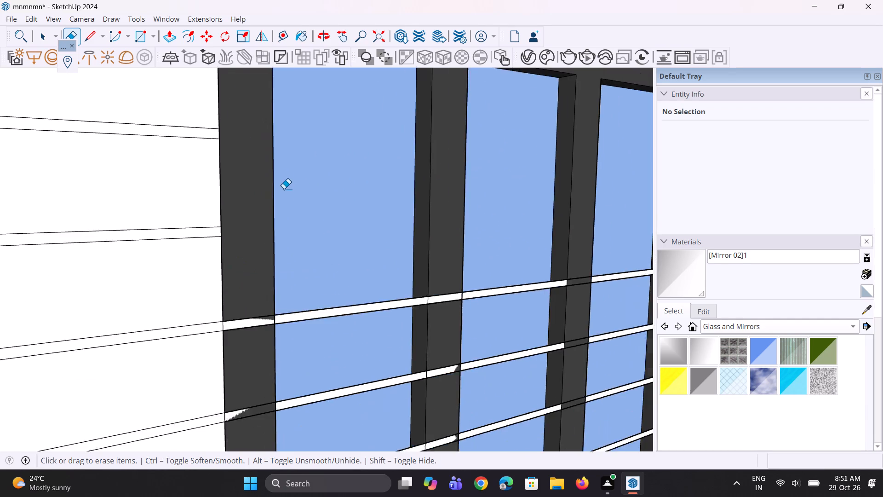
scroll(284, 189, down, 6)
scroll(253, 296, up, 10)
drag(275, 201, 275, 211)
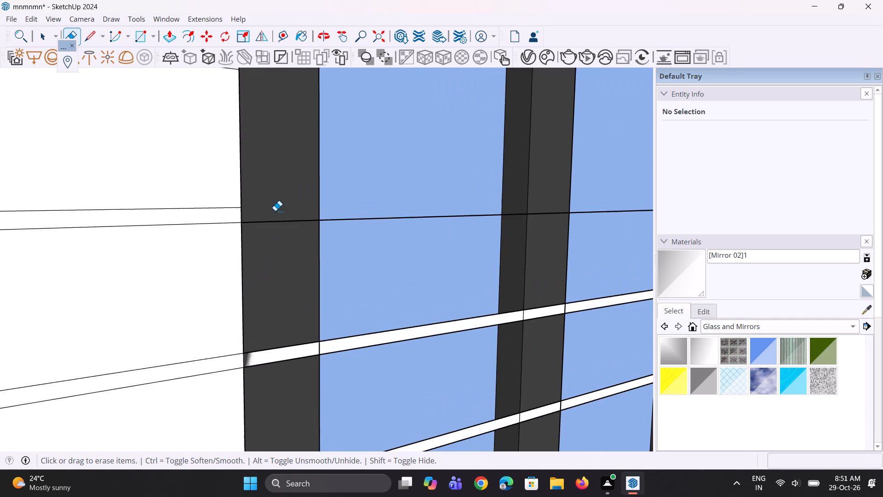
drag(275, 217, 278, 231)
scroll(294, 194, down, 11)
scroll(277, 301, up, 9)
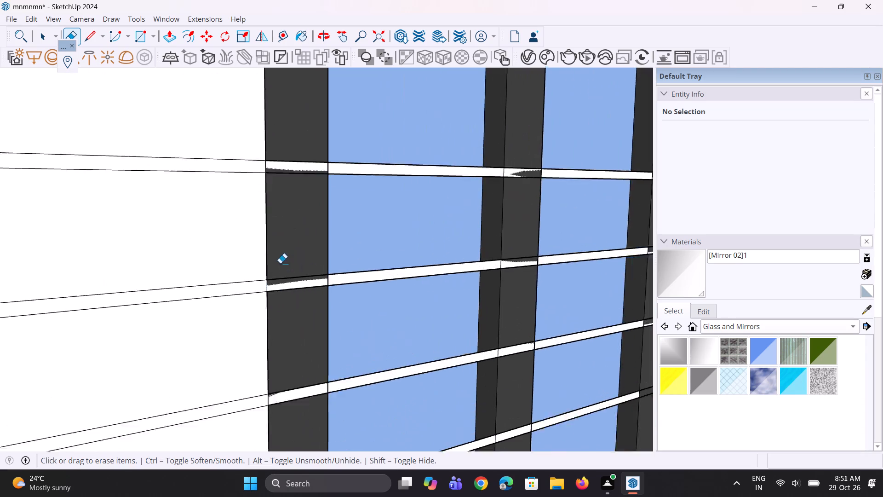
scroll(280, 263, up, 1)
drag(293, 138, 292, 142)
drag(292, 147, 292, 156)
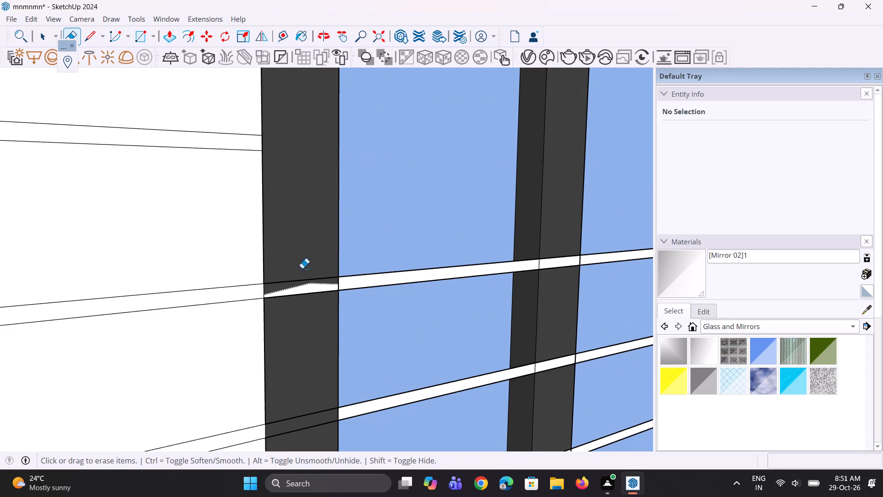
drag(301, 274, 300, 296)
drag(302, 293, 303, 303)
Erase the edges of the next two groove strips down where they cross the lower half of the window.
scroll(286, 207, down, 4)
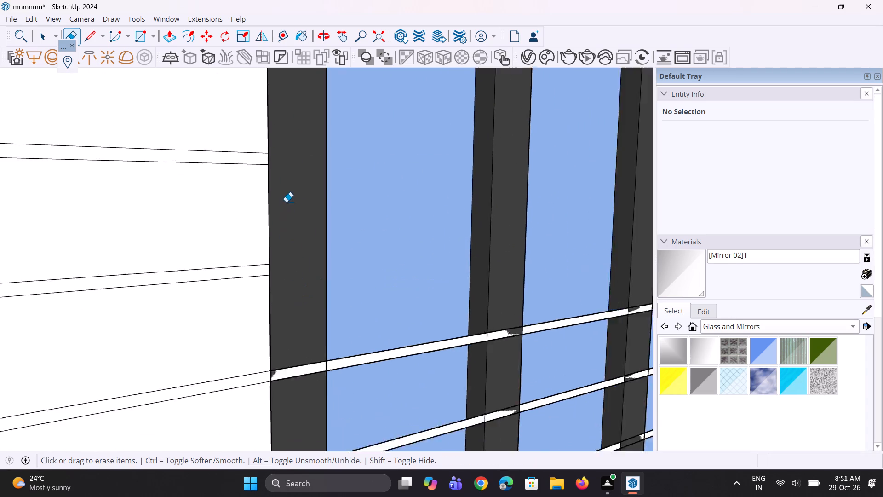
scroll(286, 202, down, 5)
scroll(298, 323, up, 4)
scroll(282, 276, up, 8)
drag(282, 274, 284, 287)
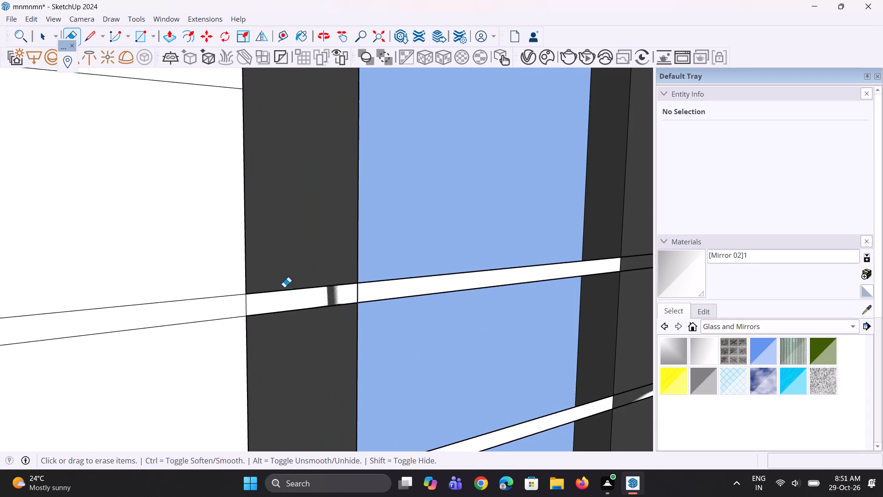
drag(284, 287, 284, 295)
drag(284, 296, 286, 318)
scroll(259, 204, down, 11)
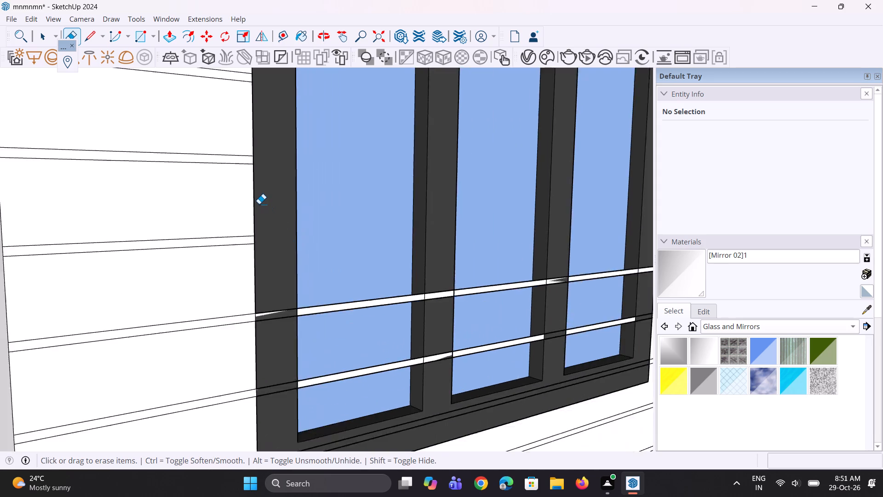
scroll(259, 204, down, 1)
scroll(277, 291, up, 11)
drag(269, 301, 270, 309)
drag(270, 309, 272, 337)
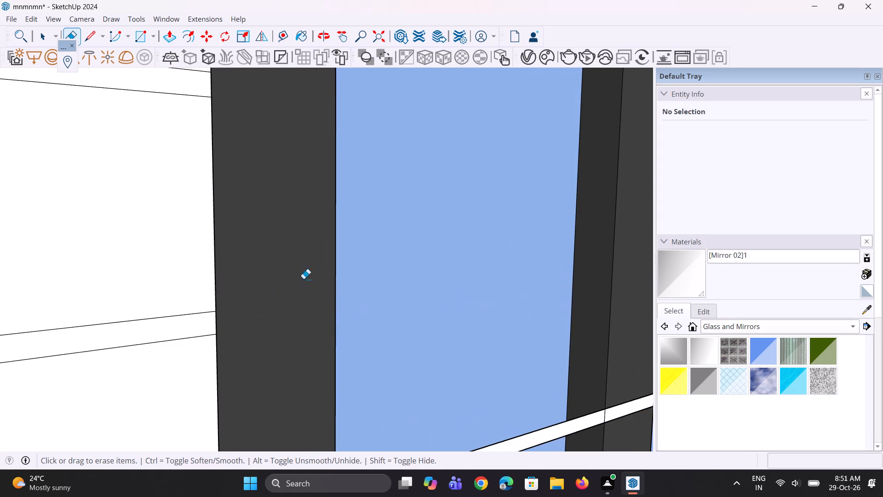
Erase the last two groove strips crossing the window, one over the lower glass and one over the bottom frame.
scroll(300, 232, down, 11)
scroll(296, 335, up, 9)
drag(290, 312, 290, 328)
drag(290, 329, 290, 342)
scroll(287, 249, down, 11)
scroll(275, 315, up, 4)
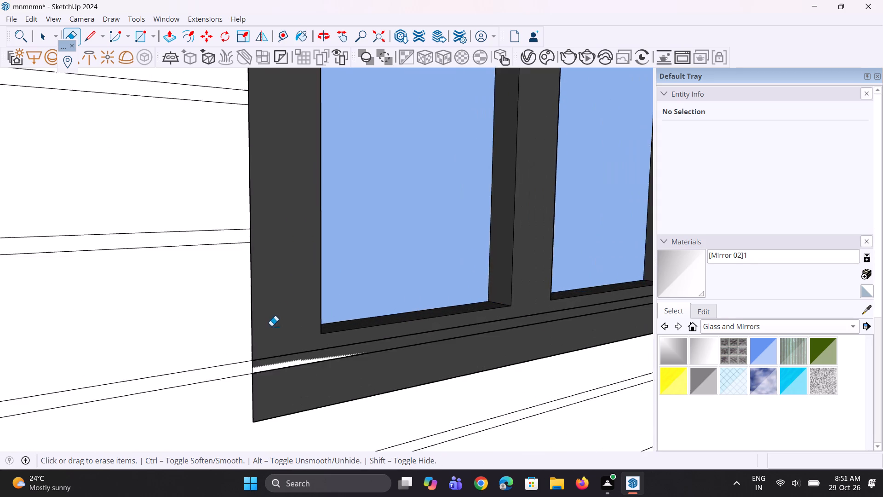
scroll(271, 326, up, 6)
drag(281, 361, 285, 376)
drag(293, 375, 297, 394)
scroll(339, 306, down, 6)
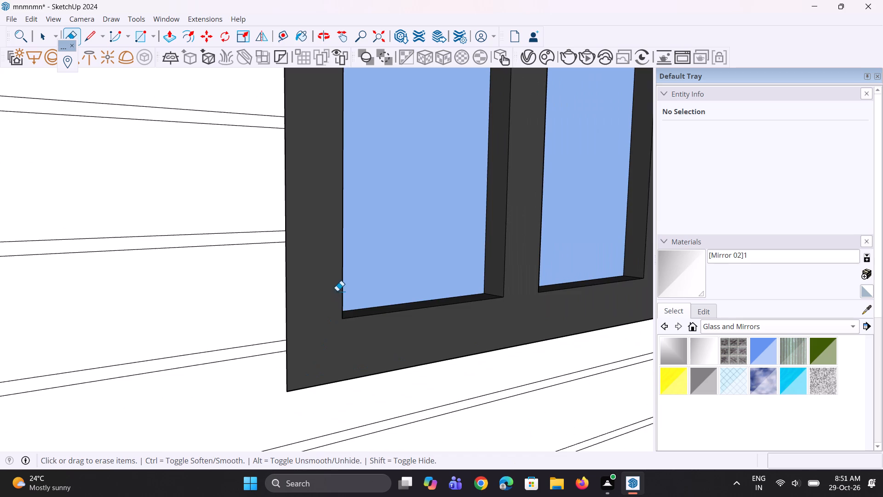
scroll(330, 293, down, 6)
scroll(310, 333, down, 12)
middle_drag(450, 363, 396, 376)
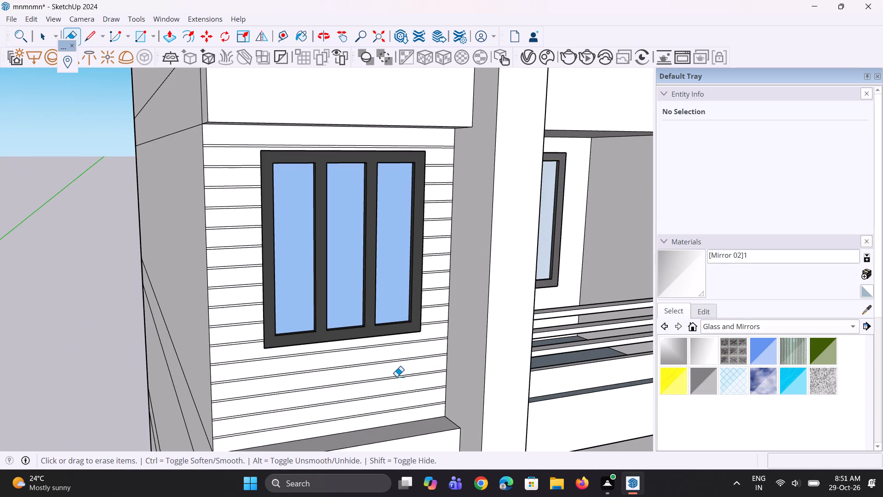
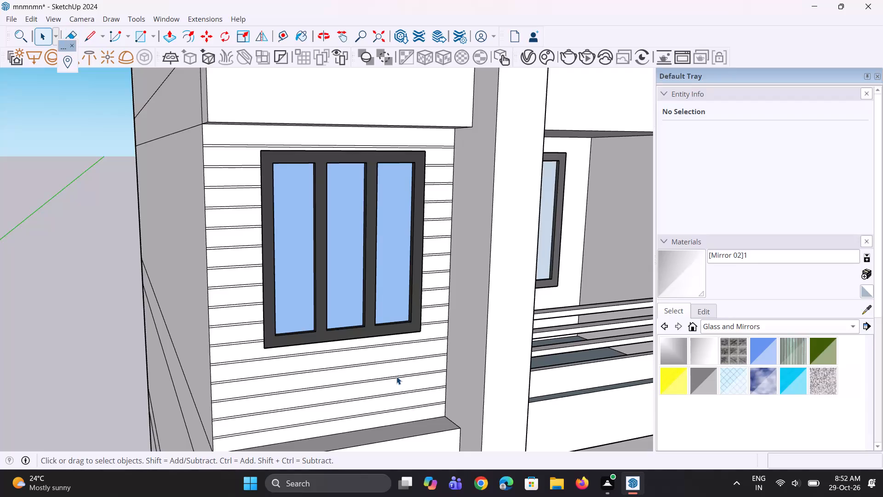
Examine the apartment building's front facade from several angles, including the window bays with horizontal groove lines.
scroll(383, 261, down, 14)
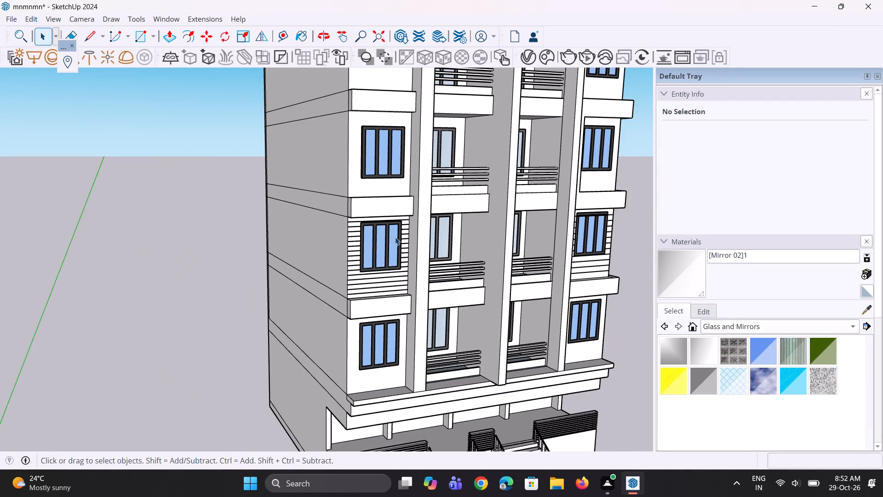
scroll(395, 237, up, 1)
middle_drag(395, 236, 401, 240)
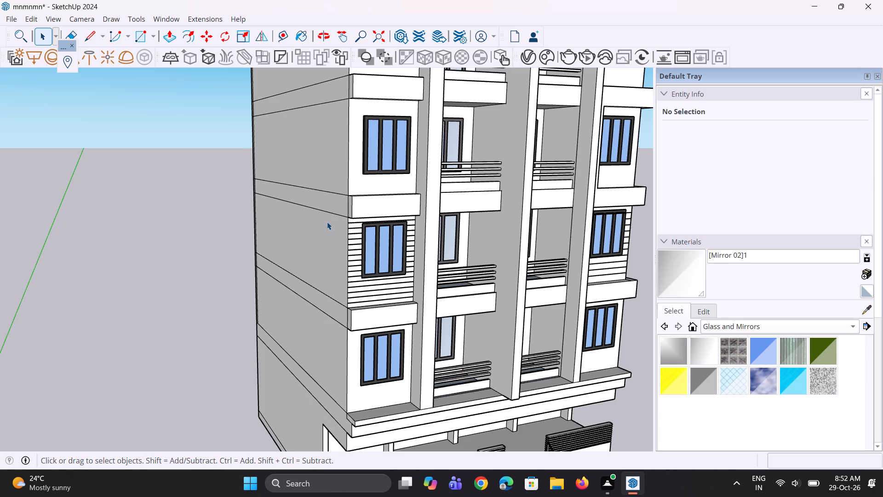
scroll(327, 222, down, 2)
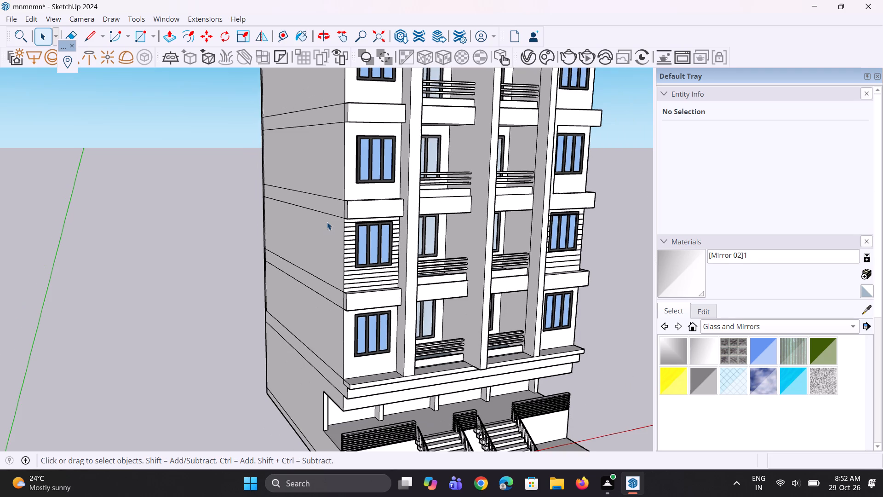
scroll(327, 222, down, 1)
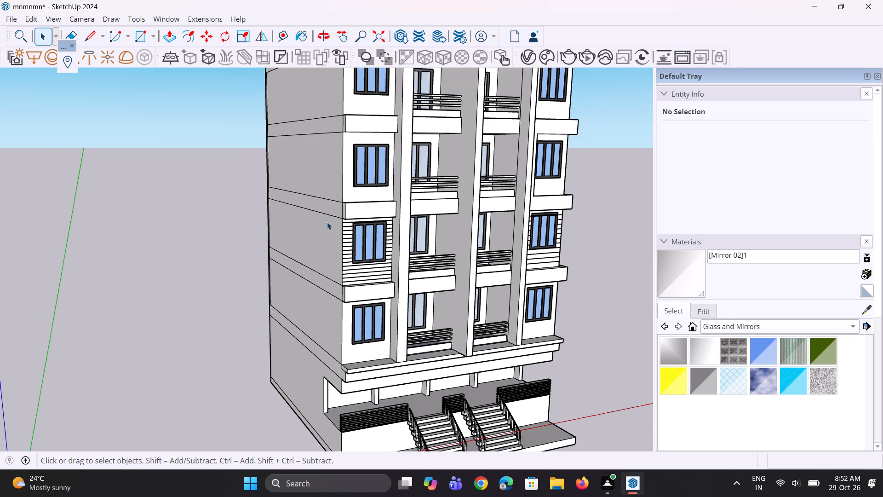
scroll(327, 222, down, 2)
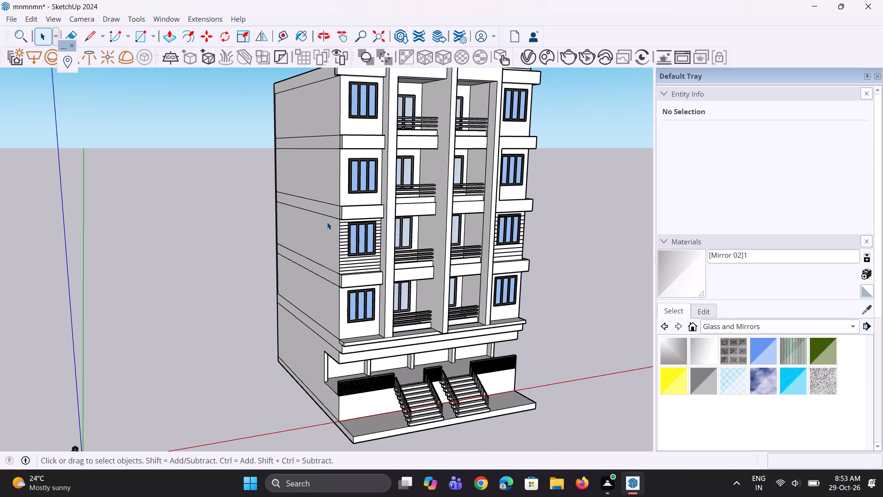
scroll(327, 222, down, 4)
middle_drag(327, 222, 254, 257)
scroll(388, 260, up, 7)
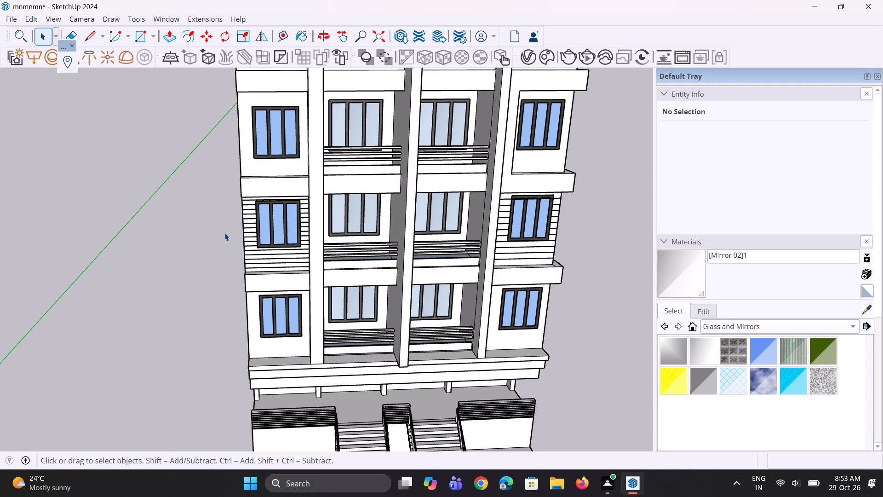
scroll(264, 149, up, 1)
scroll(87, 74, down, 4)
scroll(199, 144, down, 4)
middle_drag(264, 186, 263, 102)
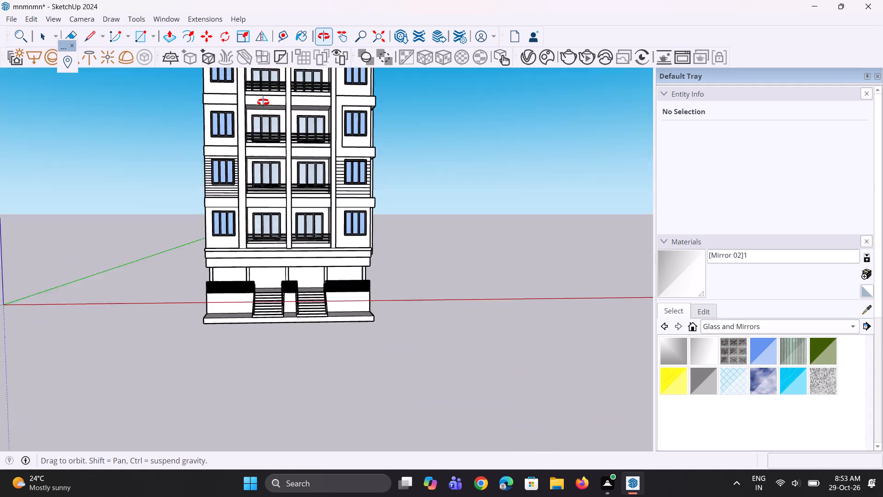
middle_drag(263, 102, 263, 93)
scroll(403, 207, up, 4)
scroll(351, 331, up, 3)
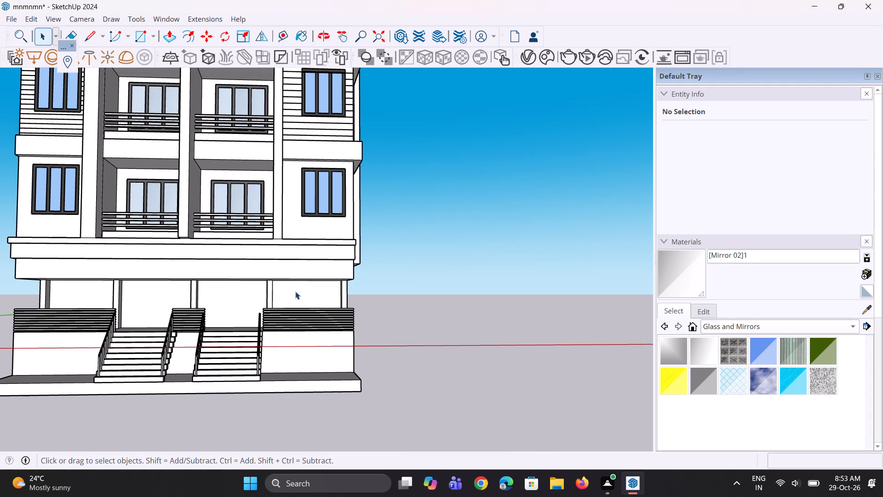
middle_drag(293, 289, 292, 293)
scroll(298, 332, down, 9)
middle_drag(327, 292, 316, 298)
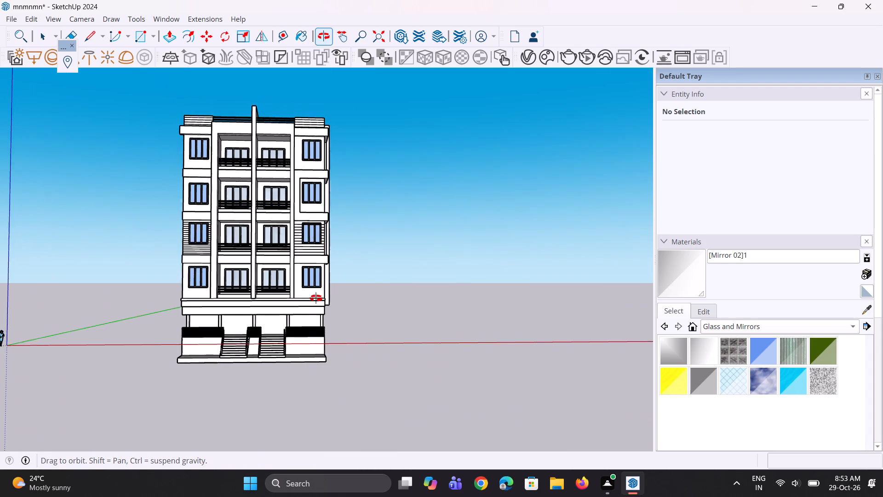
middle_drag(316, 298, 294, 315)
scroll(321, 179, up, 7)
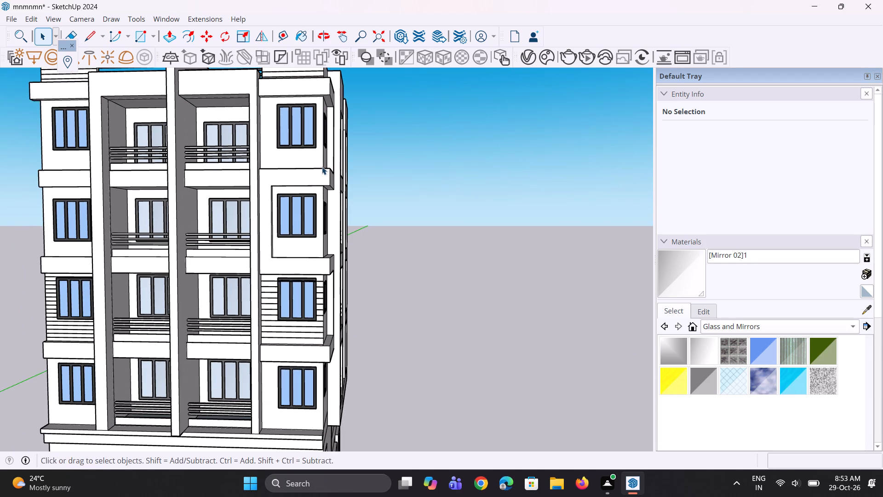
Copy the top edge of the recessed right-hand window wall, one floor above the grooved bay, 1' downward.
middle_drag(292, 181, 316, 245)
scroll(309, 265, up, 6)
middle_drag(299, 273, 289, 228)
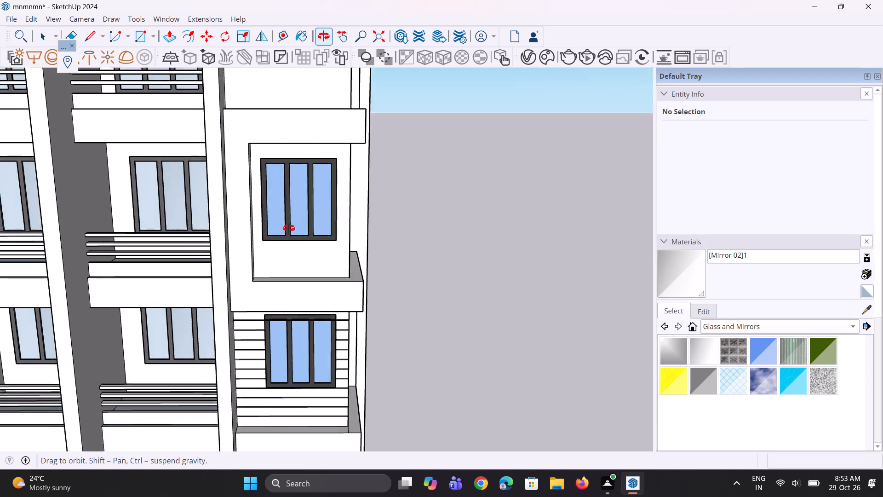
middle_drag(289, 228, 221, 149)
scroll(218, 113, up, 4)
scroll(215, 144, down, 4)
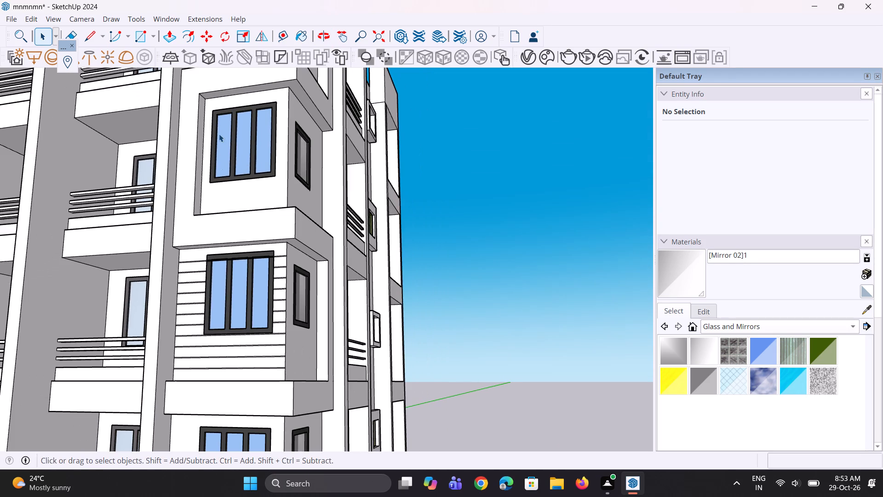
scroll(222, 121, up, 3)
click(255, 86)
scroll(264, 399, down, 6)
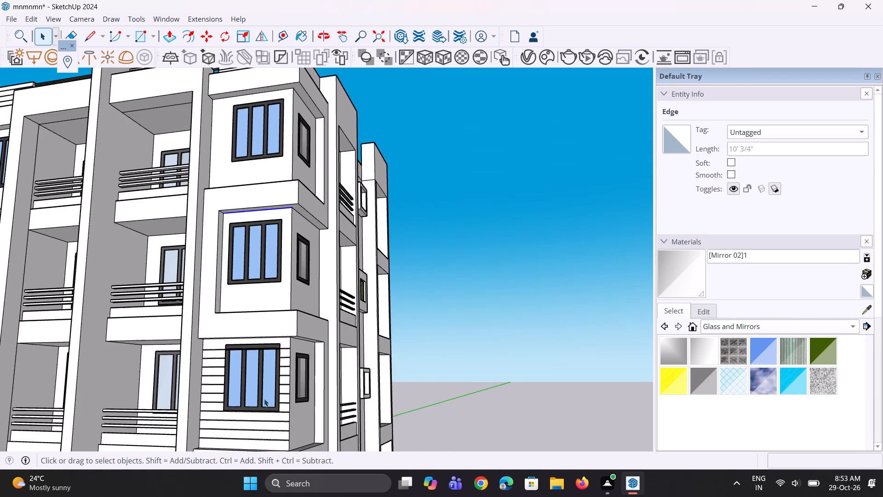
scroll(266, 391, down, 4)
scroll(281, 316, up, 5)
middle_drag(275, 264, 273, 257)
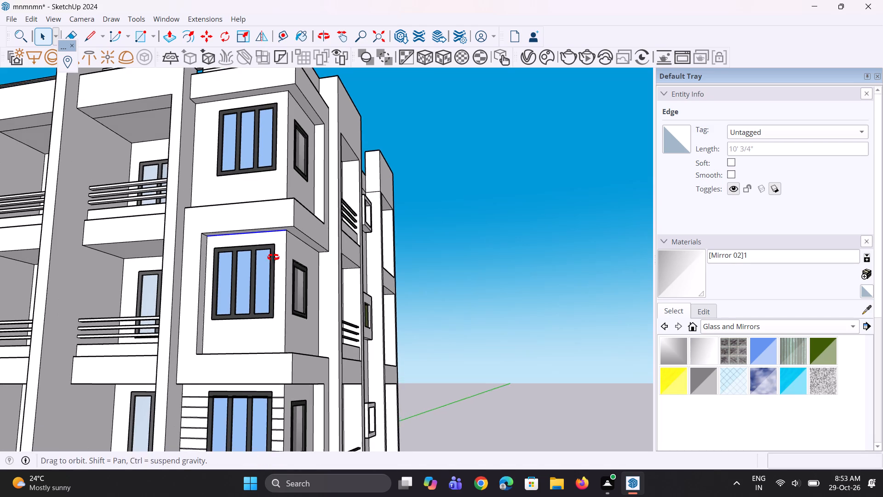
middle_drag(273, 257, 271, 252)
scroll(271, 252, up, 1)
key(m)
scroll(262, 222, up, 9)
click(305, 214)
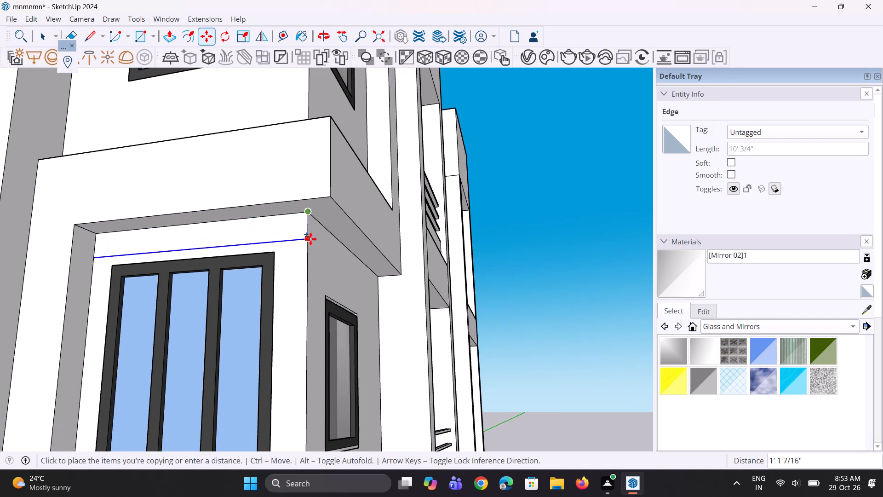
key(1)
key(apostrophe)
key(Return)
Copy the new horizontal edge 1" further down to form a thin strip above the window.
scroll(277, 235, up, 3)
key(space)
key(space)
scroll(277, 236, up, 3)
key(space)
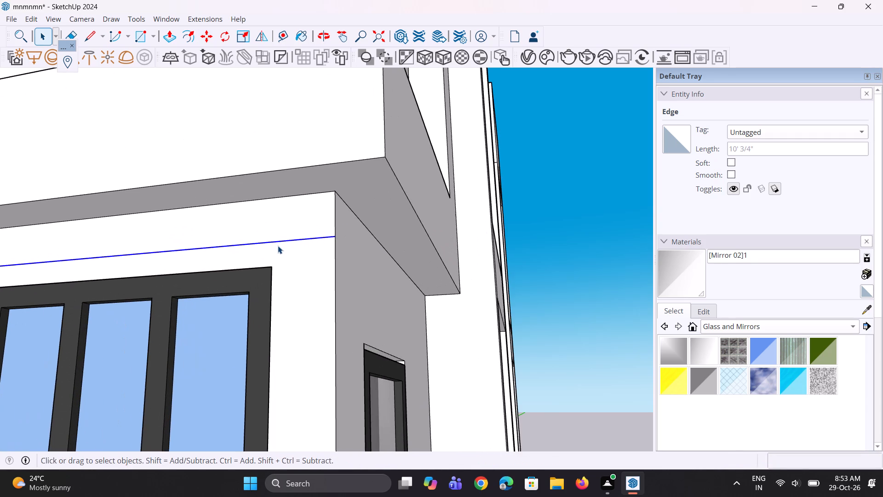
key(m)
scroll(278, 246, up, 3)
ctrl+scroll(309, 252, up, 2)
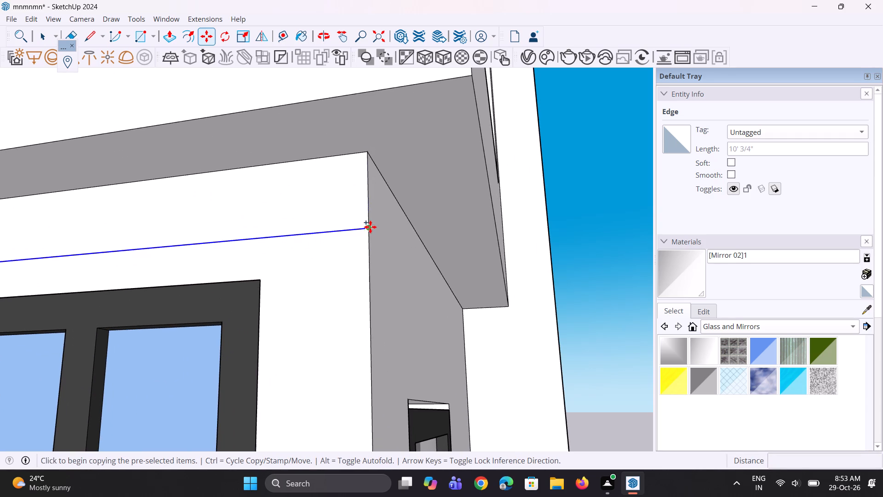
click(371, 229)
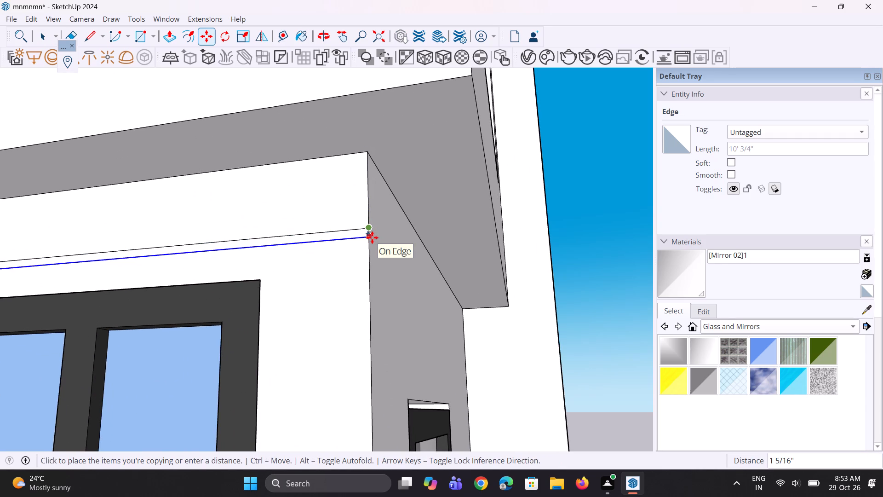
text(1")
key(Return)
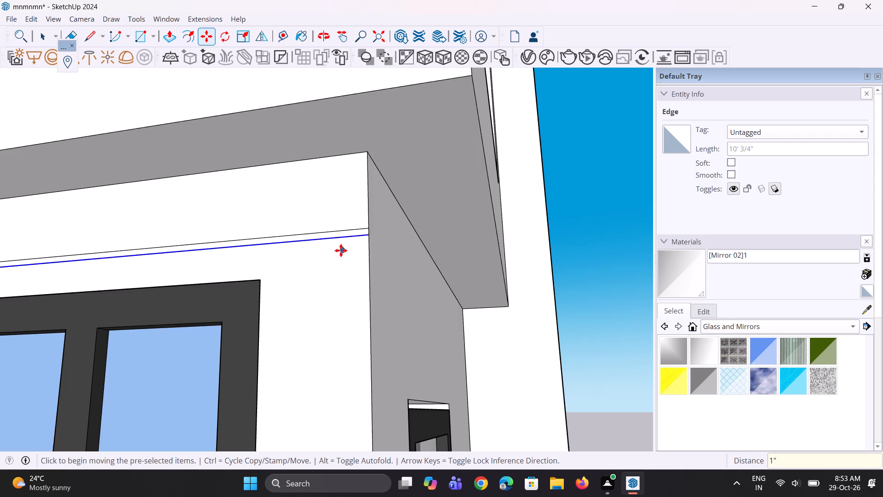
scroll(341, 250, up, 1)
middle_drag(341, 254, 351, 277)
key(space)
key(space)
scroll(357, 248, down, 16)
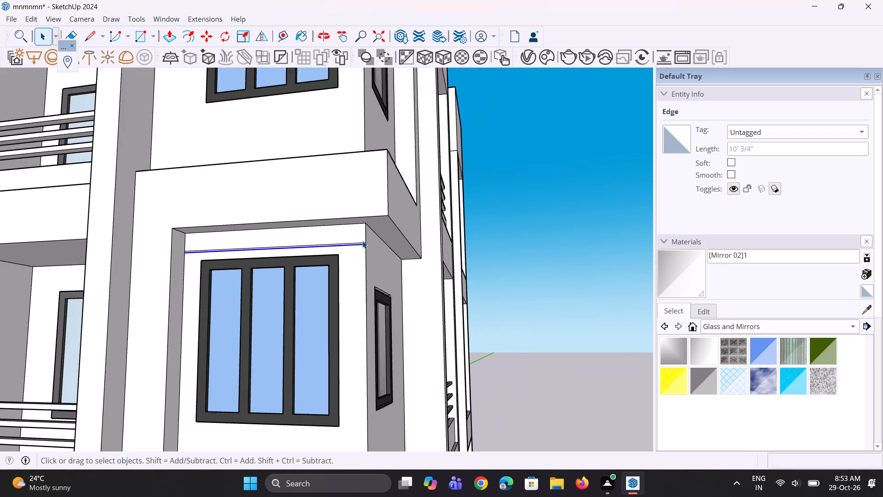
scroll(362, 241, down, 6)
click(574, 268)
Copy the thin strip face about 1' down the recessed window wall and multiply the copy by 15.
middle_drag(442, 255, 487, 288)
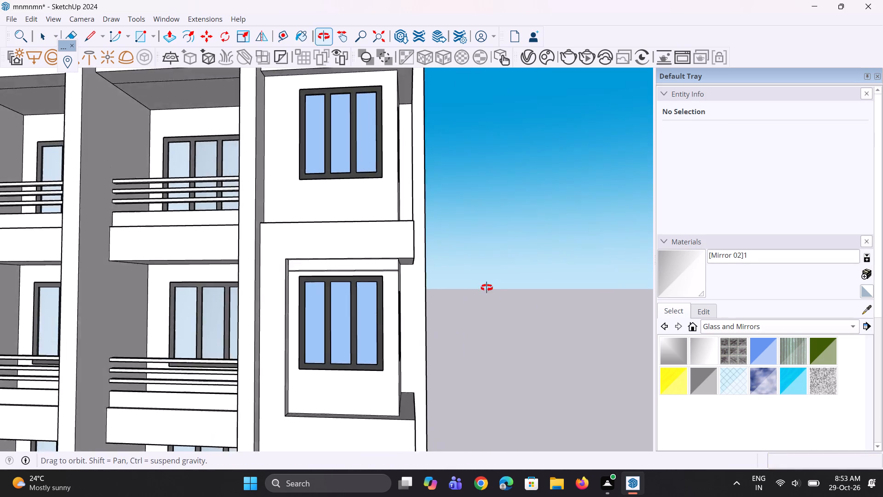
middle_drag(487, 288, 493, 292)
scroll(493, 291, down, 4)
scroll(321, 243, down, 3)
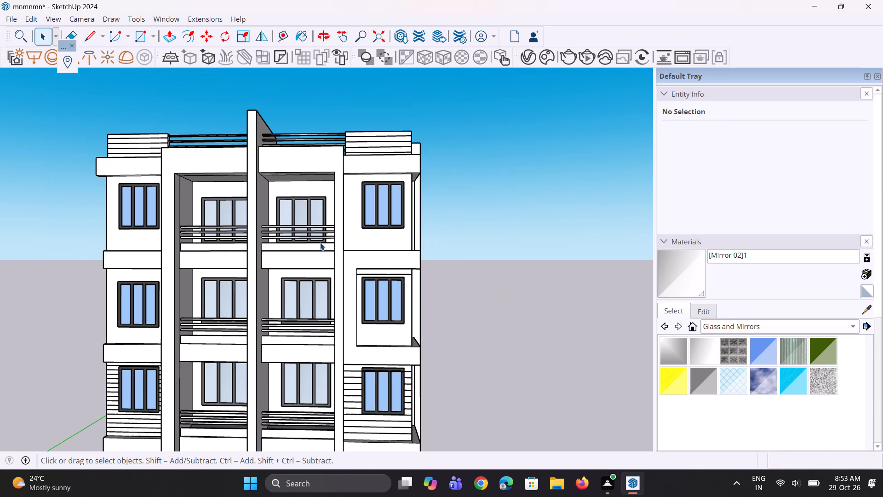
scroll(220, 218, up, 3)
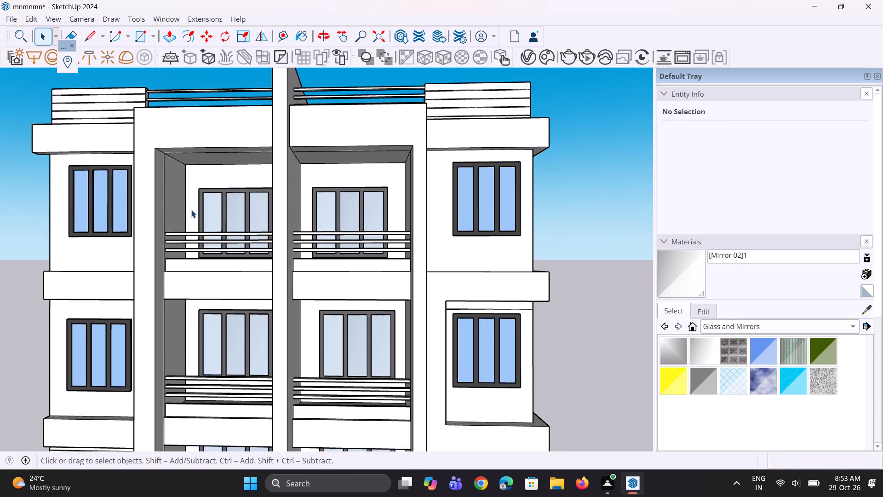
scroll(191, 210, up, 2)
middle_drag(460, 295, 371, 253)
scroll(428, 282, up, 13)
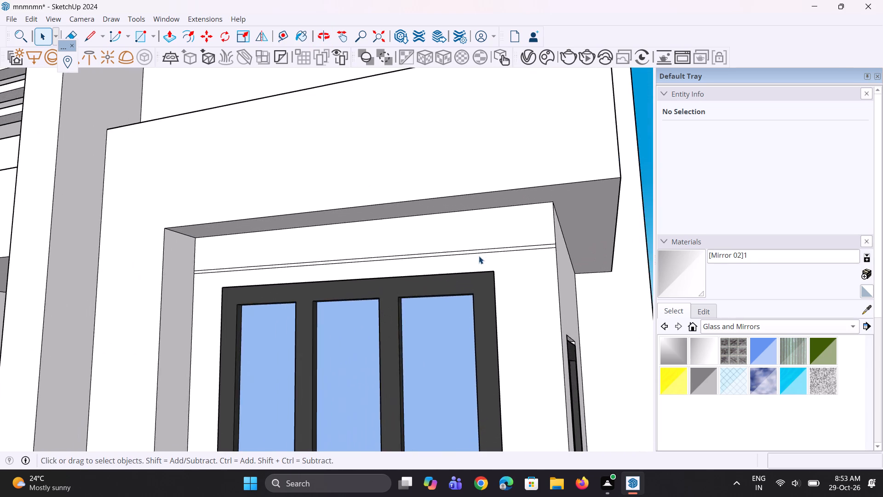
scroll(524, 238, up, 8)
click(542, 247)
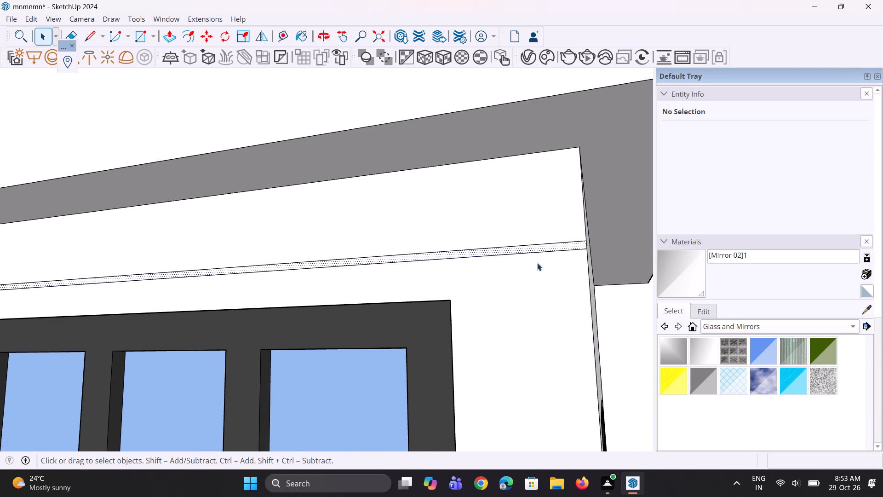
scroll(527, 262, down, 3)
key(m)
ctrl+scroll(643, 262, up, 3)
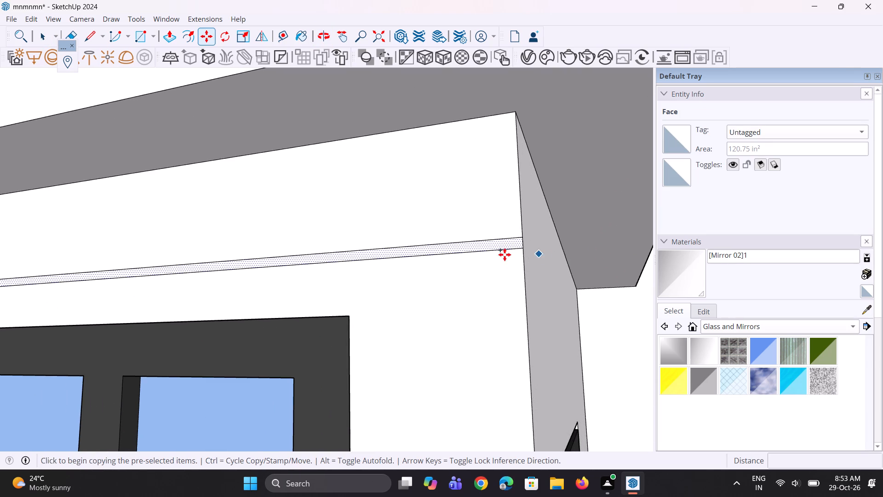
click(518, 239)
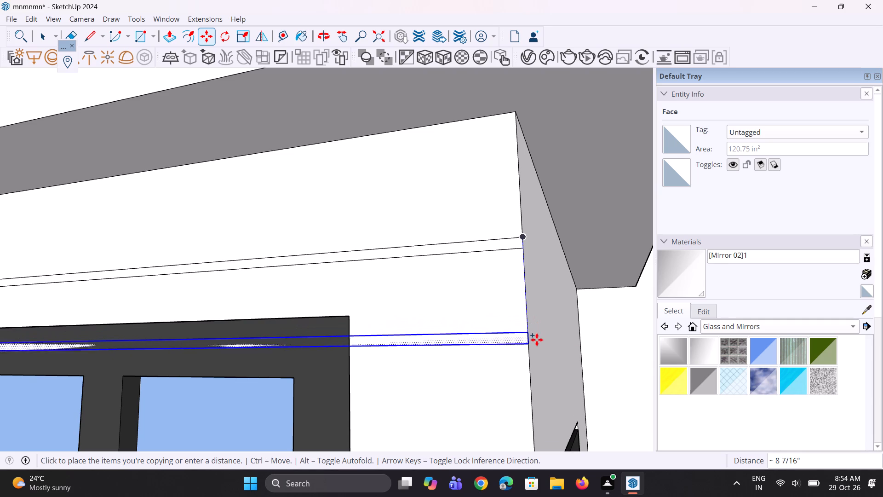
click(543, 372)
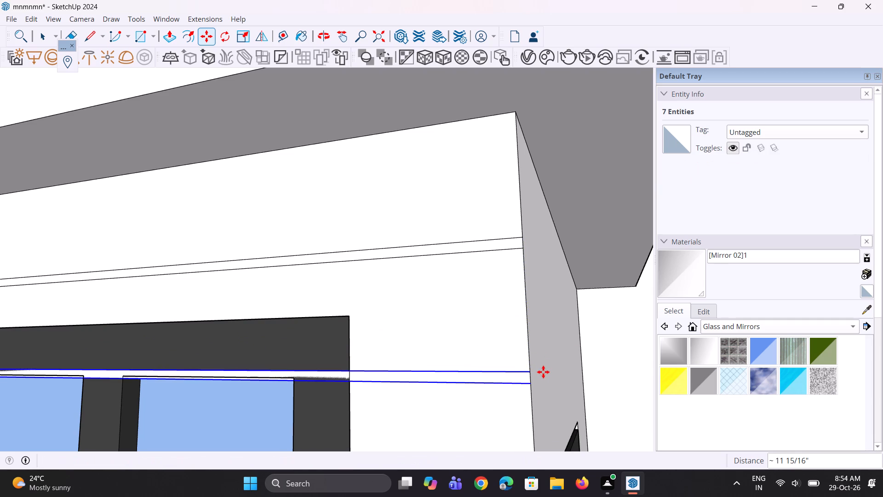
scroll(492, 253, down, 4)
scroll(442, 214, down, 15)
scroll(341, 203, down, 5)
text(*15)
key(Return)
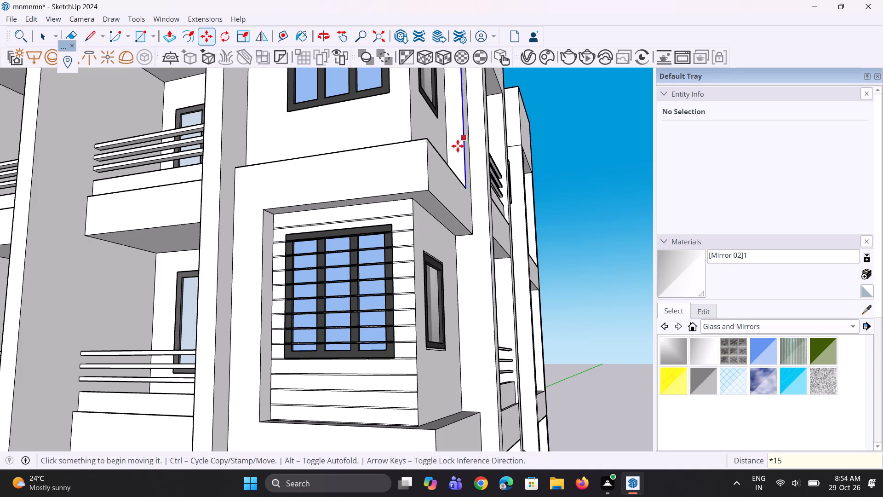
key(space)
key(space)
Erase the edges of the two uppermost groove strips where they cross the grooved bay's window frame and glass.
scroll(391, 254, up, 4)
scroll(246, 258, up, 11)
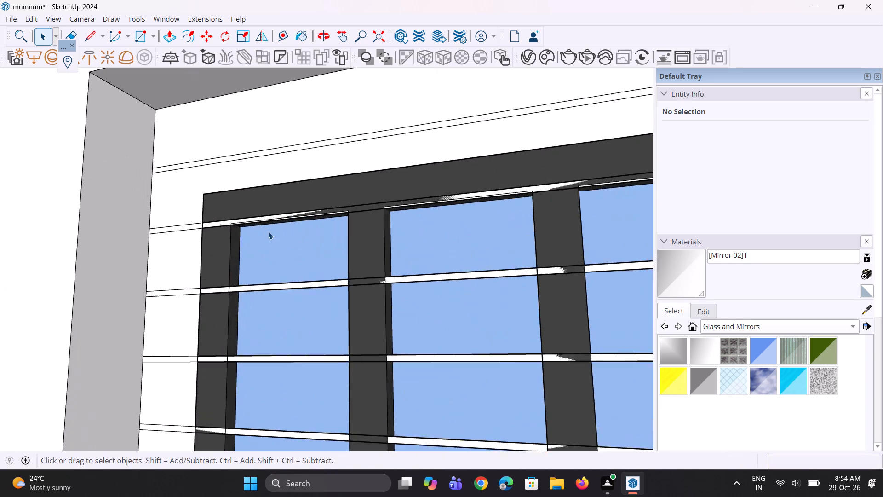
scroll(268, 231, up, 1)
key(e)
scroll(204, 225, up, 6)
drag(208, 219, 211, 225)
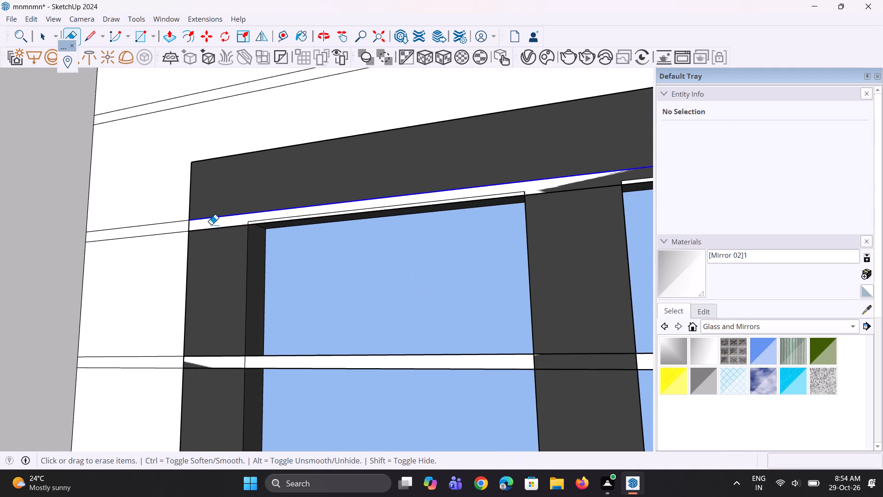
drag(211, 225, 213, 233)
scroll(249, 204, down, 5)
scroll(281, 283, up, 4)
scroll(211, 302, up, 3)
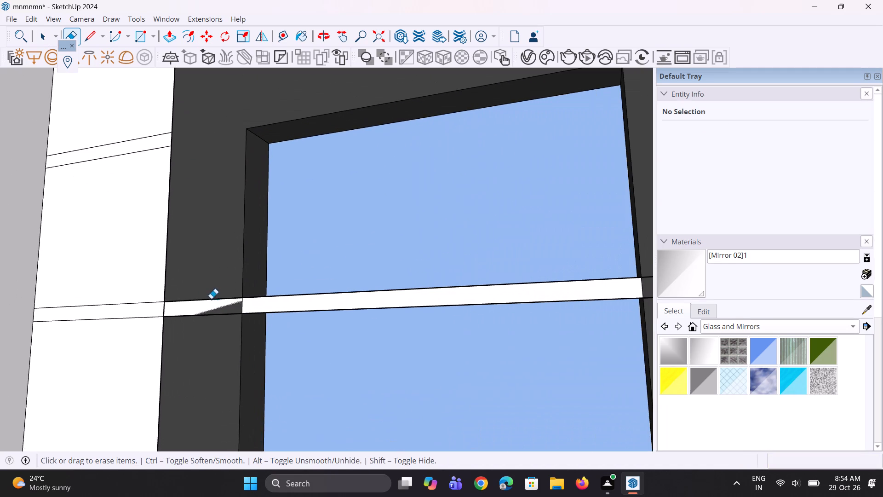
click(211, 298)
drag(213, 306, 213, 320)
scroll(201, 196, down, 11)
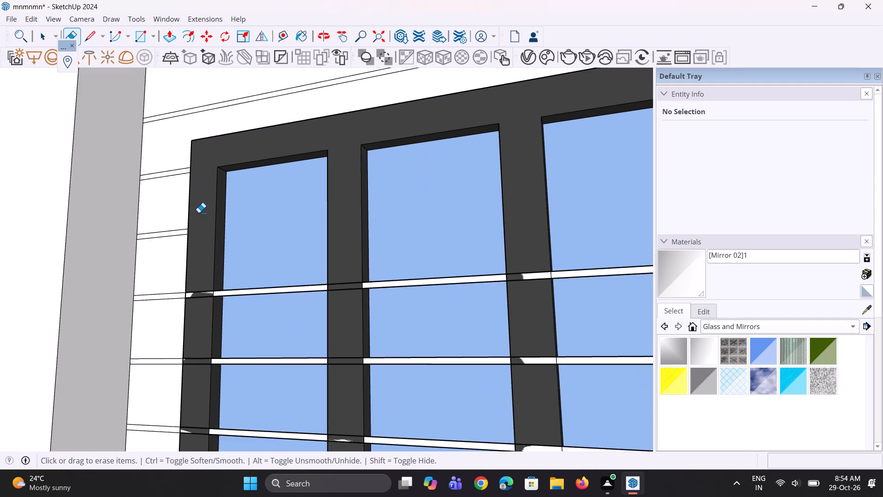
Erase the edges of the next three groove strips down where they cross the same window.
scroll(205, 292, up, 5)
drag(205, 284, 207, 289)
drag(207, 294, 207, 307)
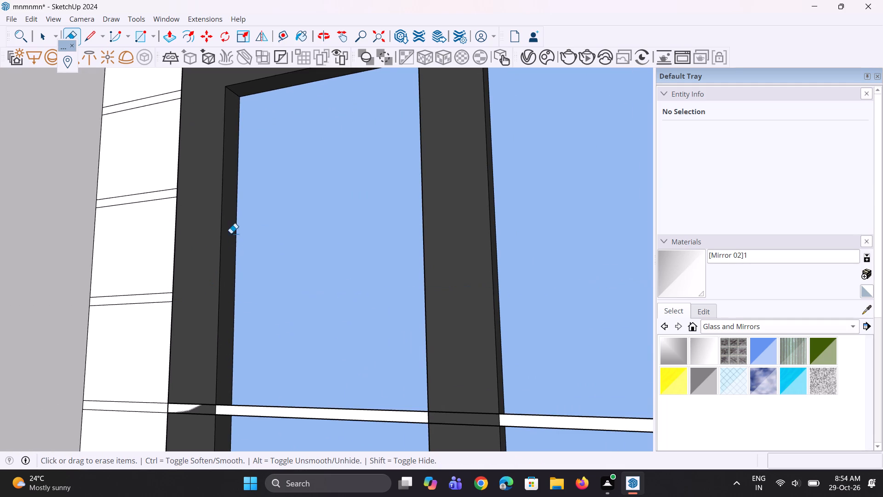
scroll(231, 235, down, 10)
scroll(237, 330, up, 5)
scroll(195, 289, up, 4)
drag(192, 253, 195, 260)
drag(195, 260, 198, 271)
scroll(218, 262, down, 5)
scroll(220, 354, up, 5)
scroll(204, 305, up, 3)
drag(204, 294, 204, 311)
drag(204, 311, 204, 325)
Erase the edges of the next two strips crossing the window and the upper edge of the lowest strip across the glass.
scroll(280, 258, down, 11)
scroll(265, 350, up, 5)
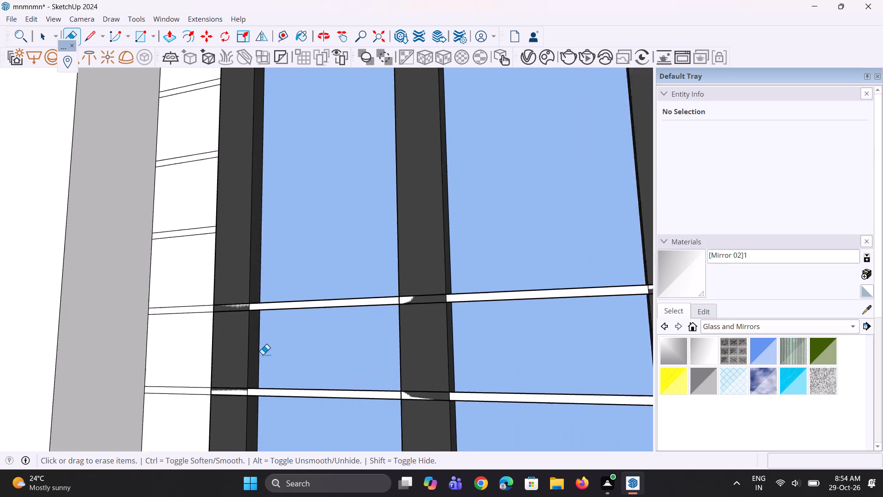
scroll(241, 310, up, 1)
drag(235, 291, 235, 297)
drag(235, 297, 235, 313)
scroll(259, 270, down, 6)
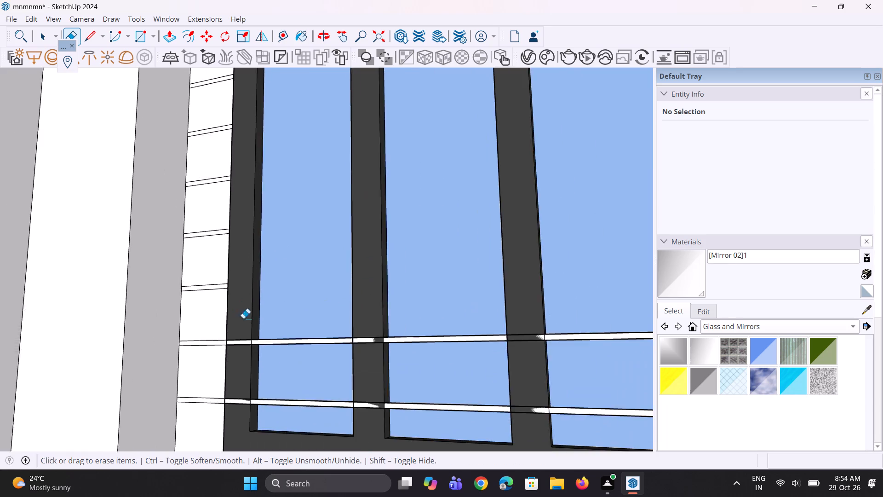
scroll(248, 387, up, 9)
drag(218, 292, 220, 299)
drag(224, 303, 227, 324)
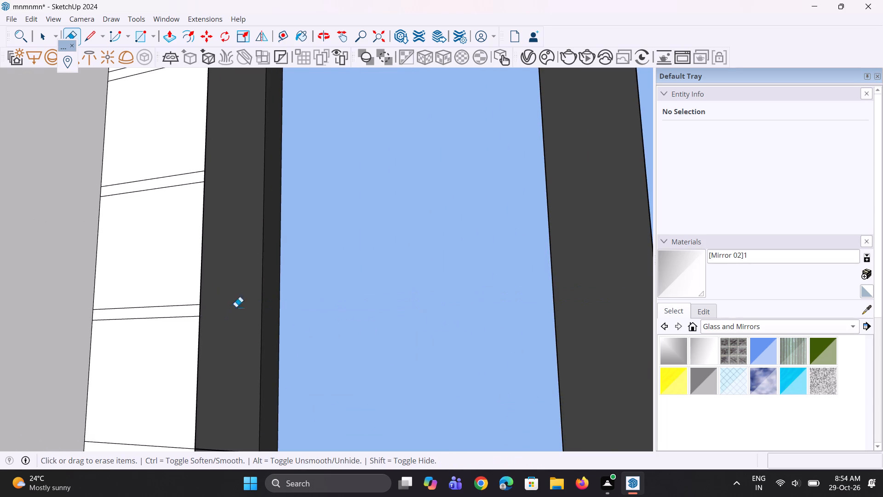
scroll(218, 273, down, 11)
scroll(225, 350, up, 9)
click(224, 310)
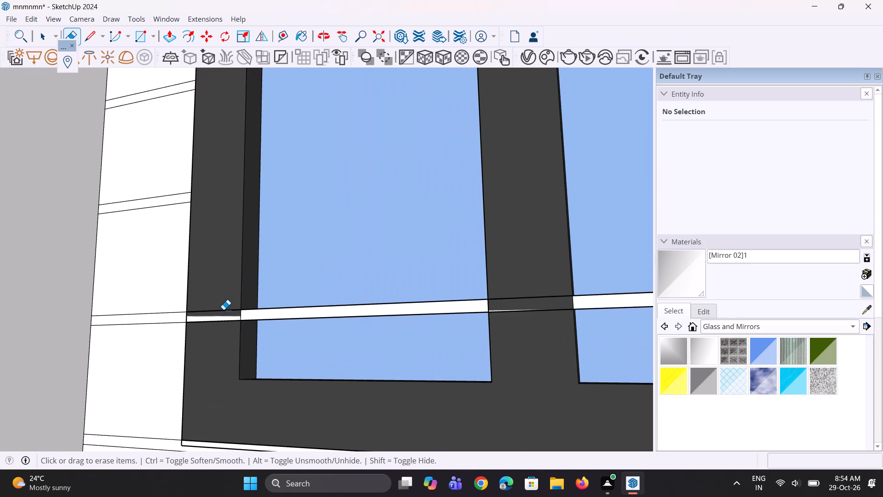
drag(223, 309, 222, 325)
Erase the groove strip edge that runs across the bottom of the window frame.
scroll(259, 304, down, 6)
scroll(245, 427, up, 9)
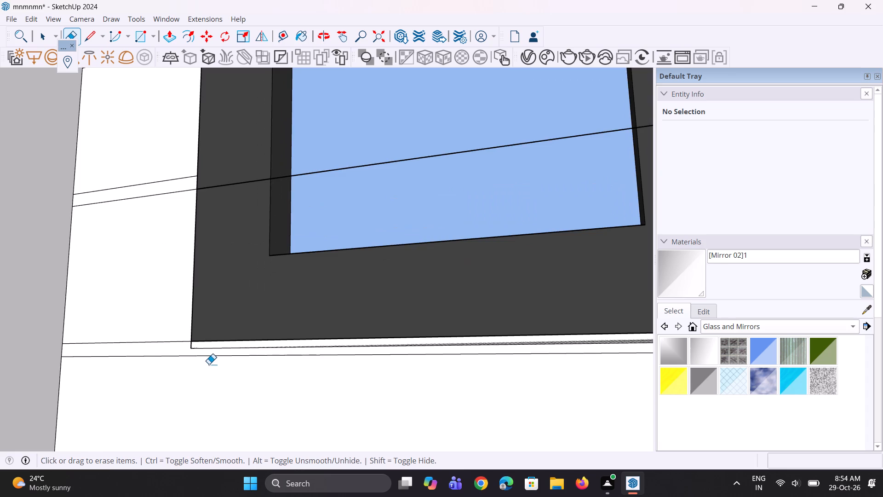
scroll(209, 364, up, 3)
click(202, 332)
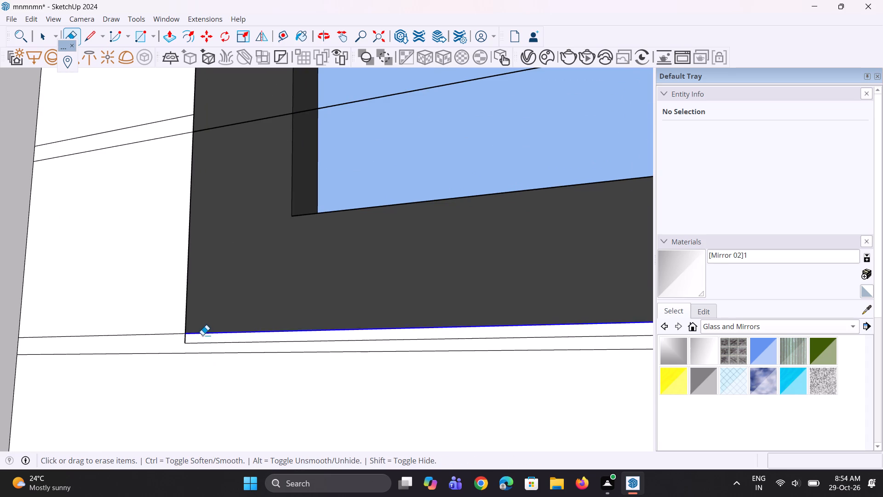
scroll(195, 335, down, 4)
middle_drag(179, 344, 176, 352)
scroll(176, 352, up, 1)
scroll(165, 357, down, 5)
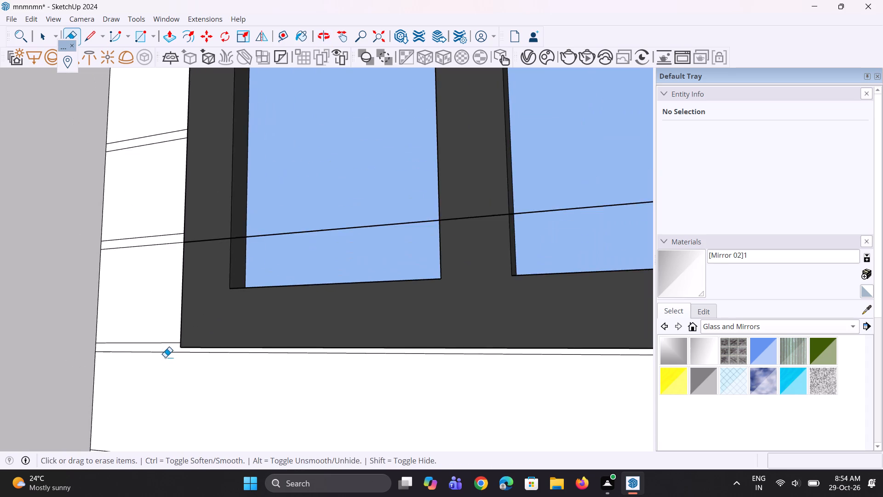
Examine the newly grooved window bay and the whole front facade to compare the bays on each floor.
scroll(165, 357, down, 16)
middle_drag(170, 370, 365, 382)
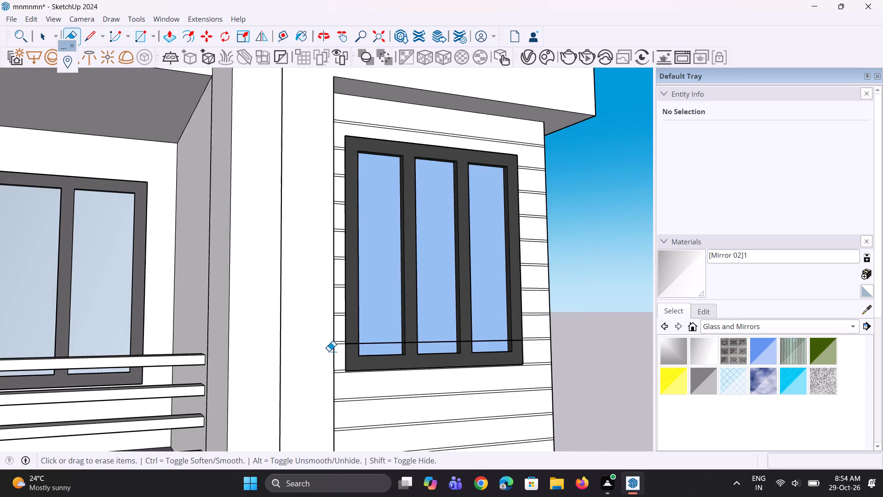
scroll(329, 351, down, 10)
middle_drag(336, 352, 275, 377)
scroll(274, 368, down, 5)
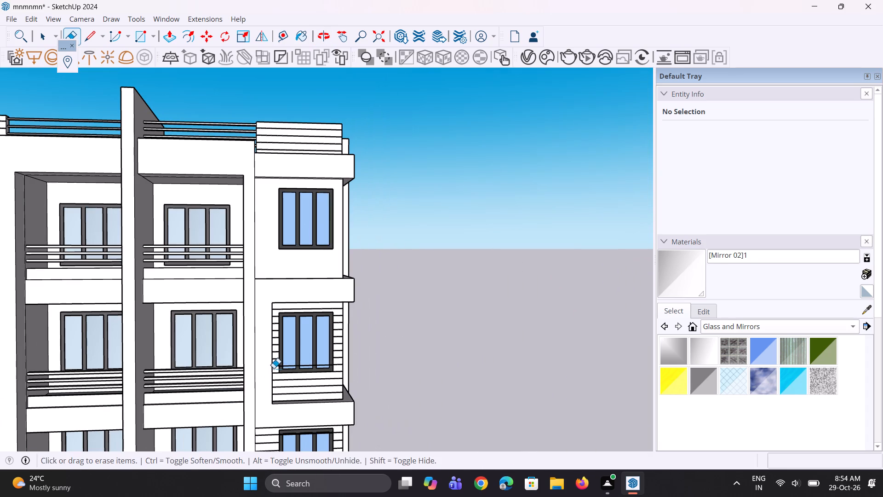
key(space)
key(space)
key(space)
scroll(242, 295, down, 9)
middle_drag(232, 353, 241, 354)
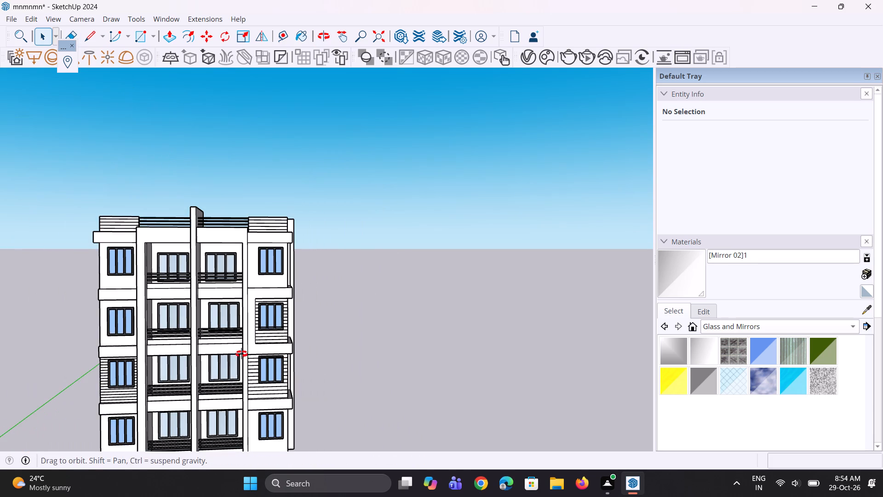
middle_drag(241, 354, 243, 349)
scroll(202, 265, down, 4)
scroll(277, 405, up, 2)
scroll(215, 405, up, 4)
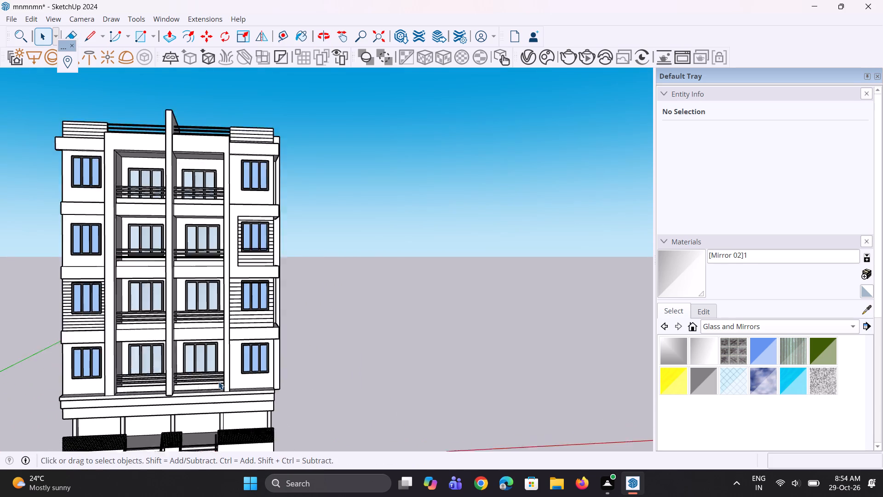
Copy the top edge of the plain right-hand window wall, one floor above the building's base, 1' downward.
scroll(218, 381, up, 10)
middle_drag(326, 413, 294, 311)
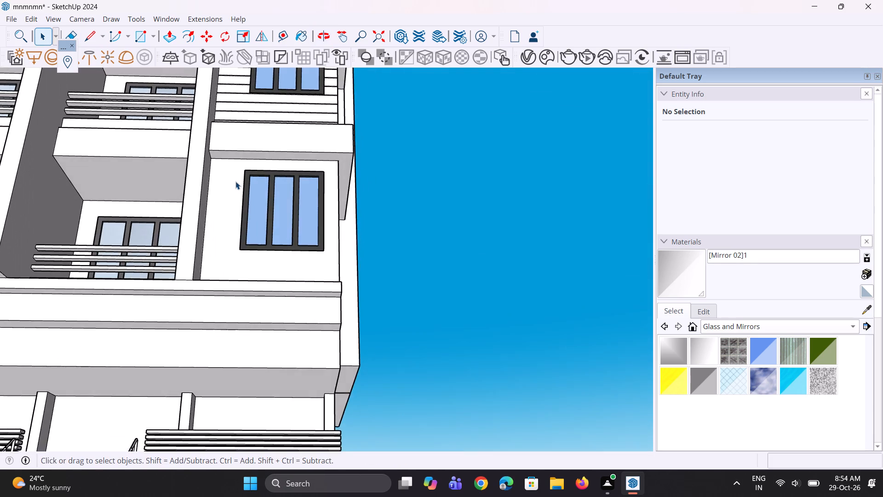
scroll(231, 167, up, 7)
click(241, 159)
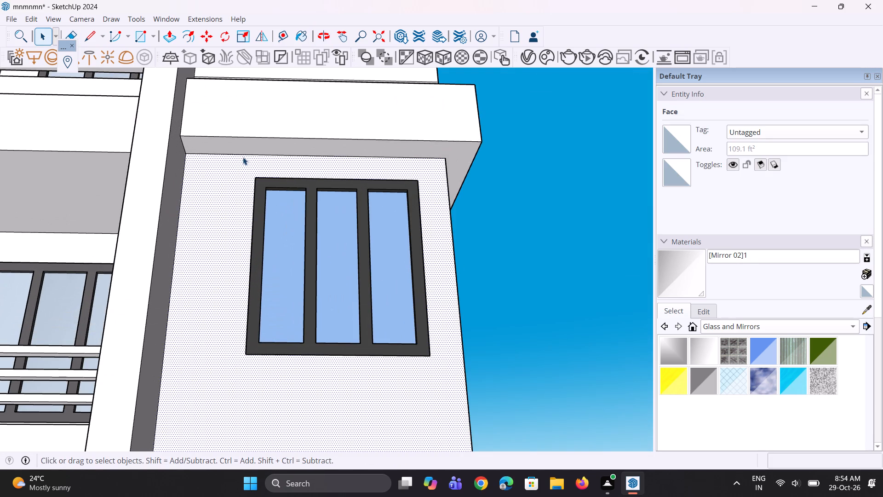
click(243, 156)
middle_drag(201, 172, 192, 185)
scroll(190, 183, up, 4)
click(190, 183)
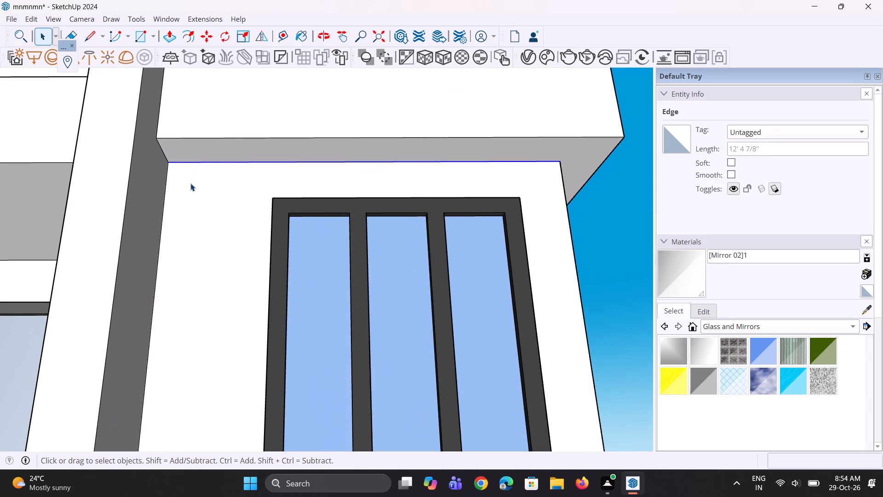
key(m)
scroll(186, 179, up, 1)
middle_drag(182, 179, 161, 198)
ctrl+scroll(161, 198, down, 1)
scroll(161, 198, up, 3)
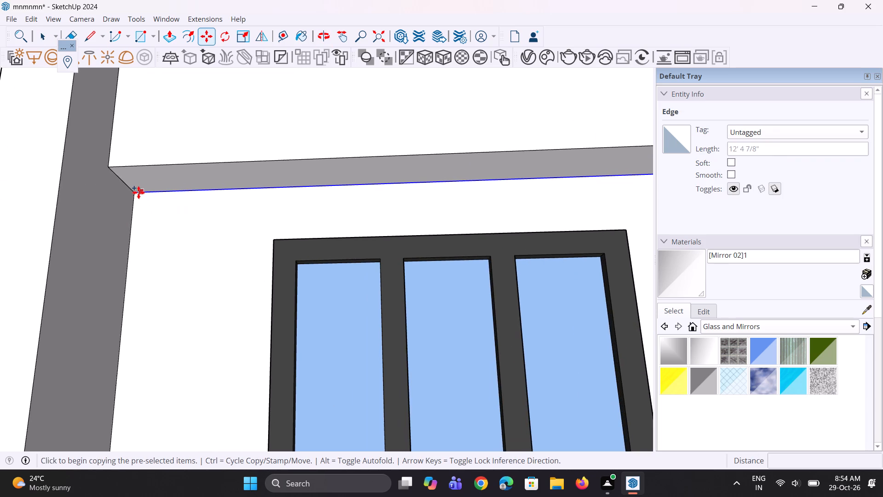
click(137, 192)
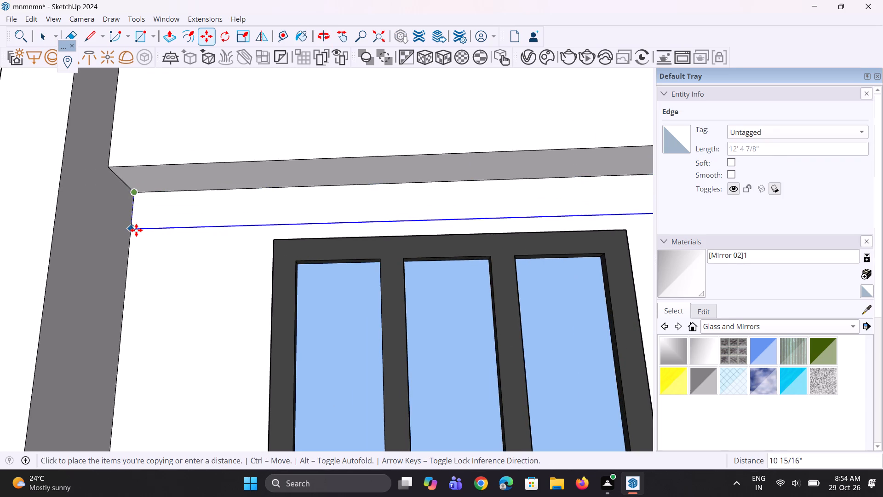
text(1')
key(Return)
Copy the new horizontal edge 1" further down to form a thin strip above the window.
middle_drag(130, 220, 127, 225)
key(m)
scroll(127, 252, up, 3)
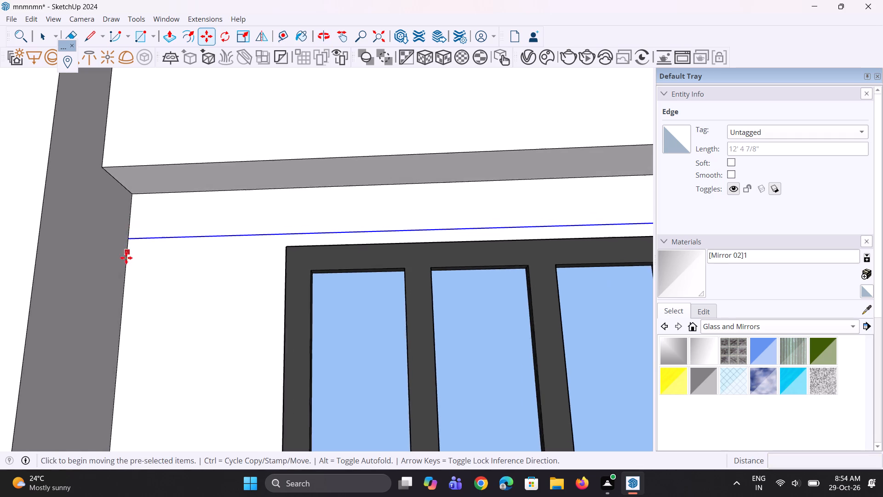
scroll(126, 258, up, 1)
ctrl+scroll(131, 265, up, 3)
scroll(117, 237, up, 4)
click(132, 215)
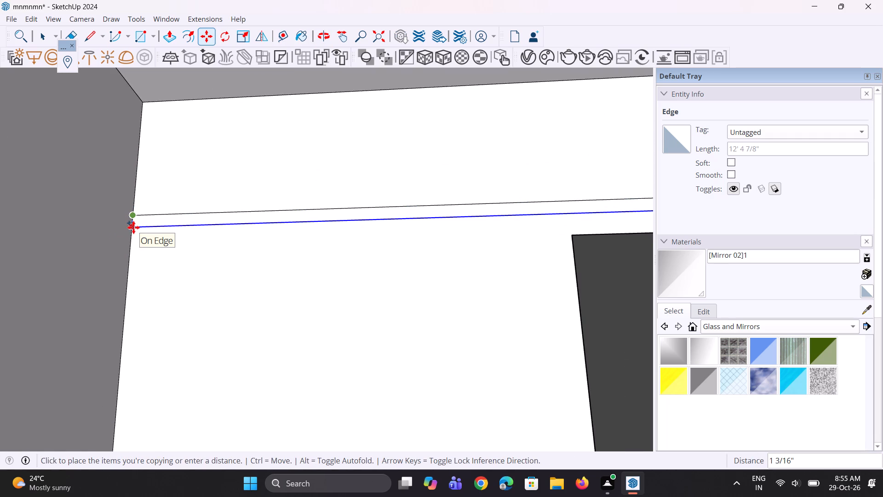
text(1")
key(Return)
middle_drag(133, 227, 111, 263)
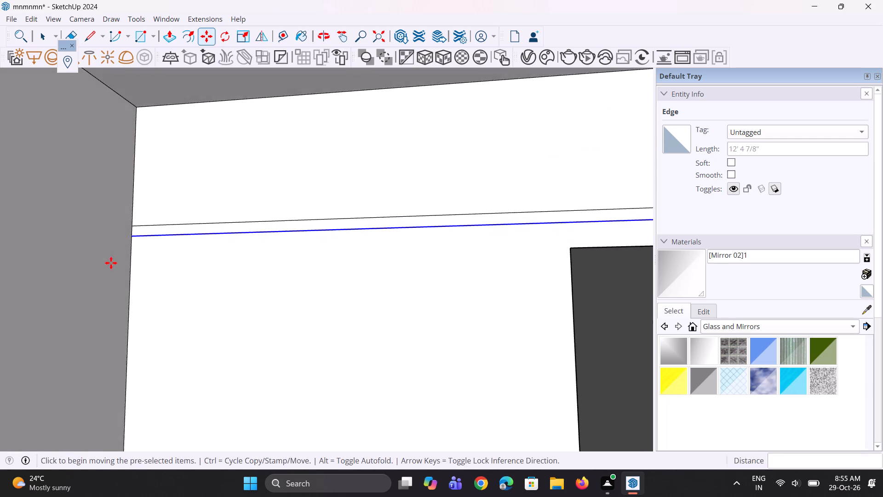
key(space)
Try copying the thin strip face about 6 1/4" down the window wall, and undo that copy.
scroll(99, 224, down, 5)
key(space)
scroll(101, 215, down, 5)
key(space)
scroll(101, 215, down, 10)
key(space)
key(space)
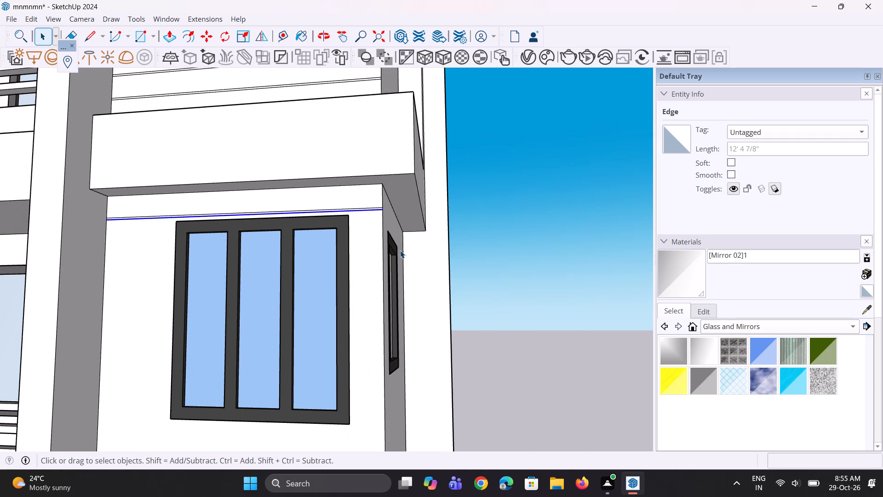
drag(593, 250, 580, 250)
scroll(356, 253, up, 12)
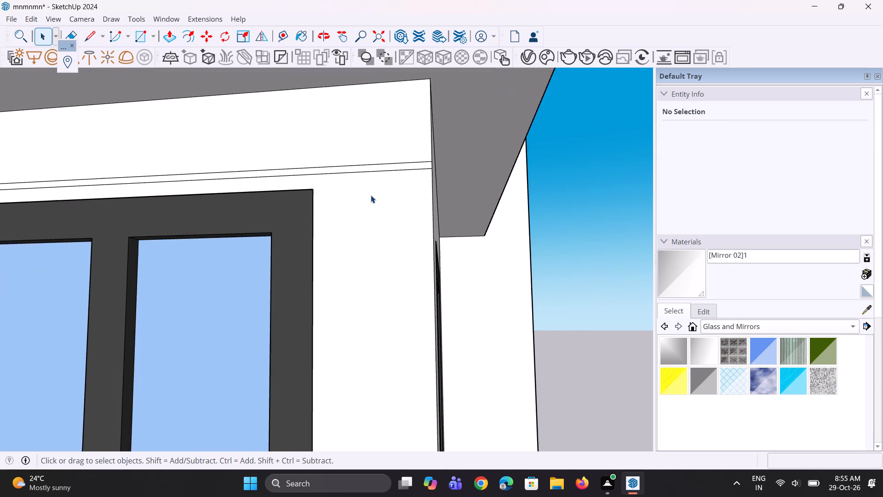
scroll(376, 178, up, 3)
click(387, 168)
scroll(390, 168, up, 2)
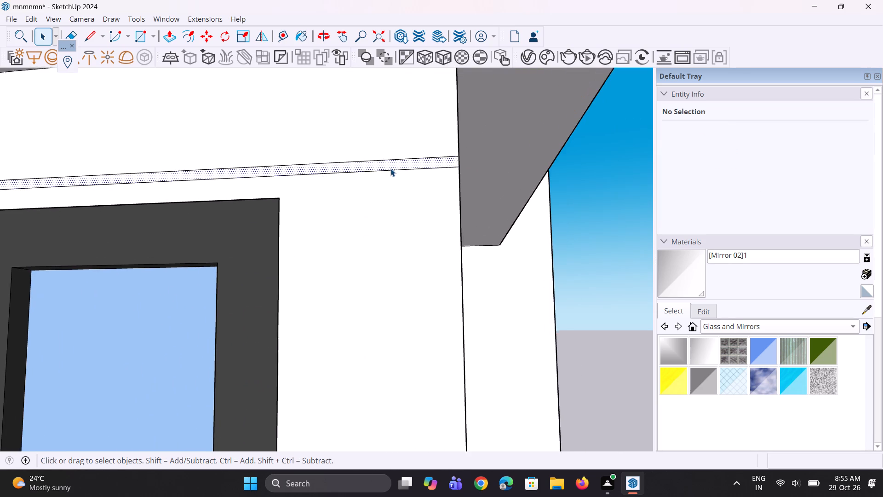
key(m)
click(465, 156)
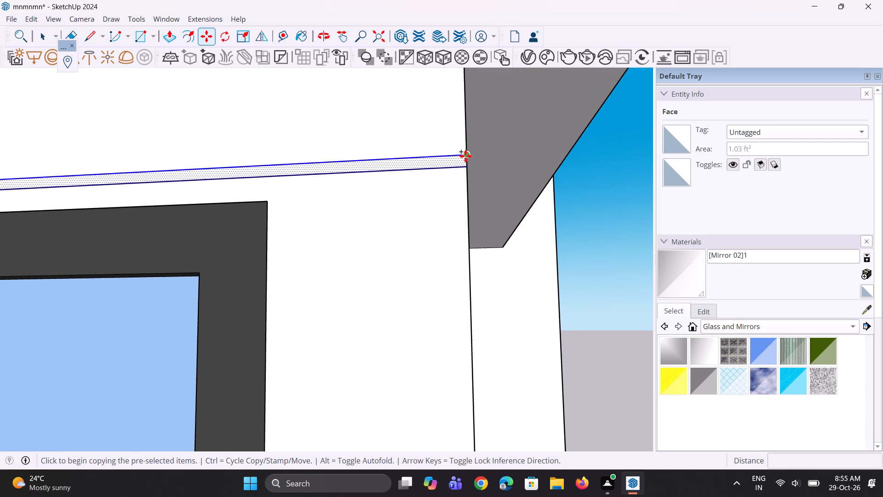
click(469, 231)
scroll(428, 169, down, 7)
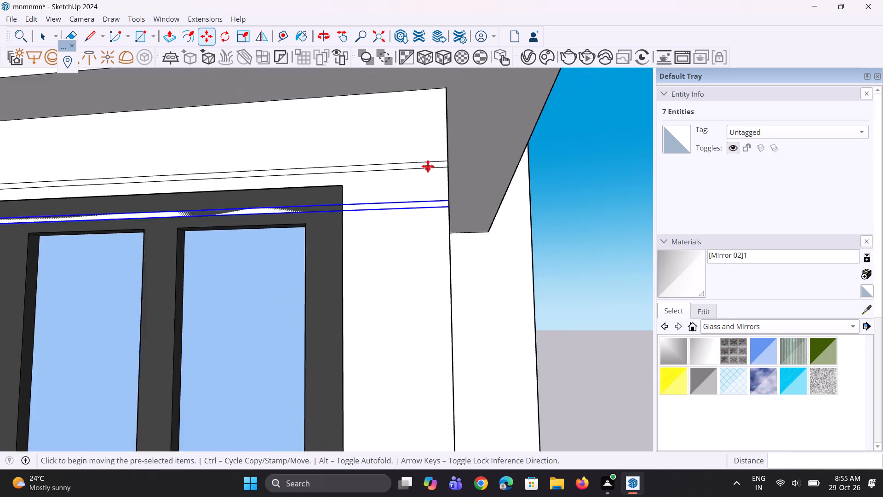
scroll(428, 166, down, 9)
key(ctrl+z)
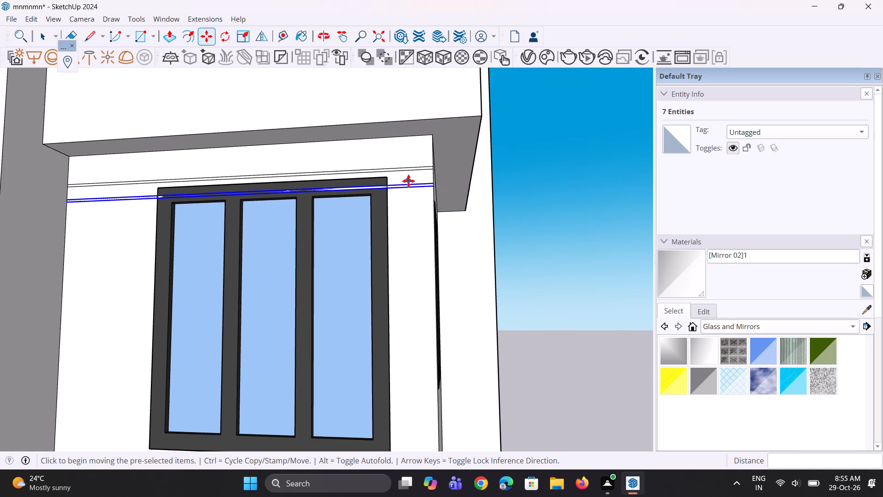
Copy the thin strip face about 7 1/4" down the wall, across the top of the window frame.
ctrl+scroll(408, 181, up, 5)
middle_drag(408, 181, 399, 207)
key(space)
scroll(399, 207, down, 1)
key(space)
scroll(399, 203, up, 11)
key(space)
key(space)
key(space)
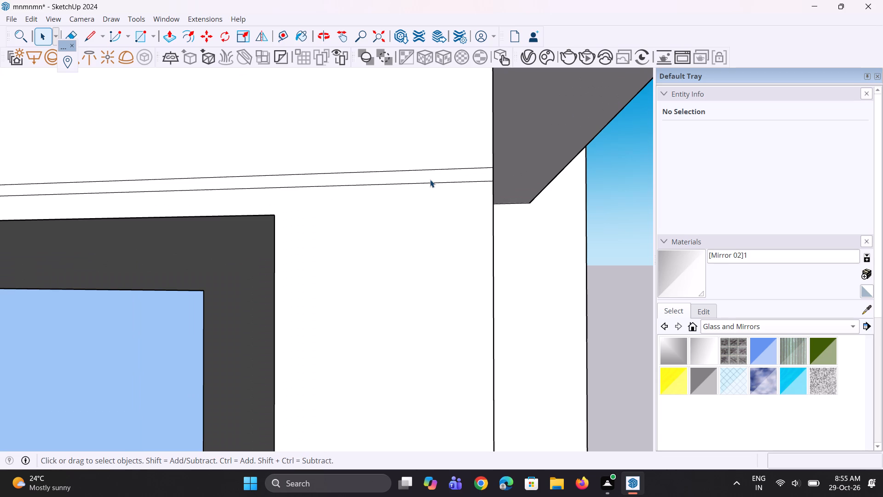
click(436, 178)
key(m)
scroll(476, 173, up, 3)
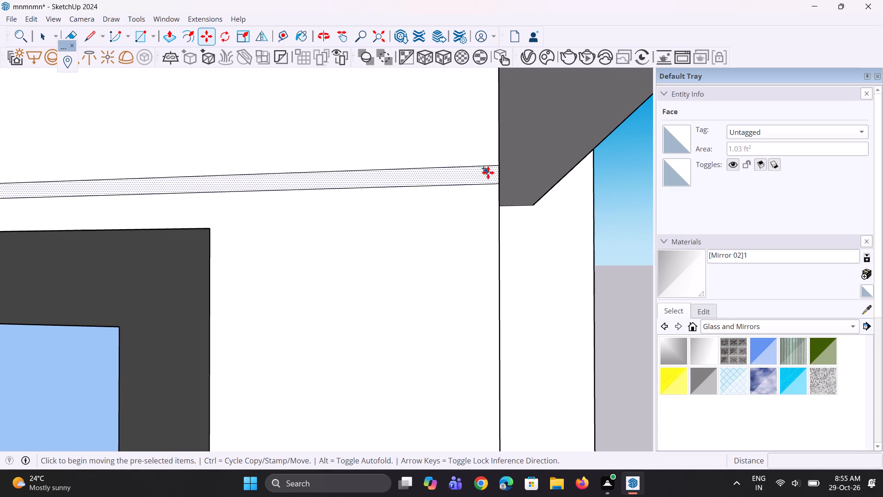
click(500, 165)
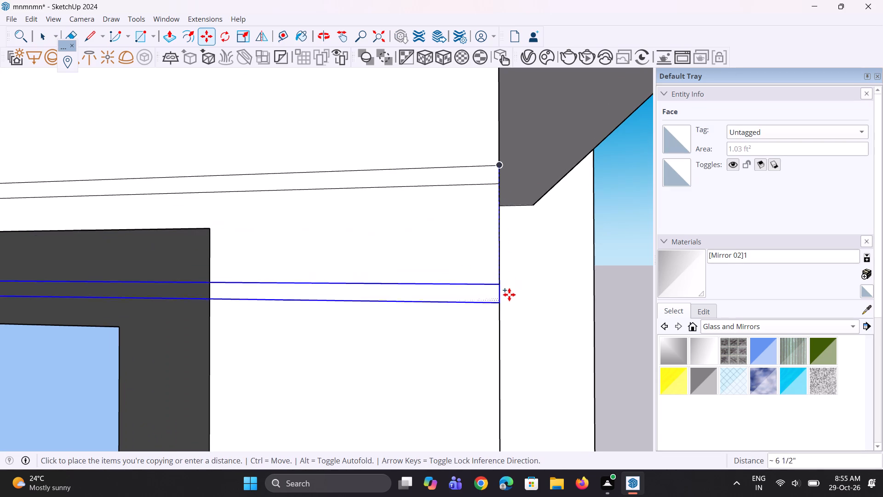
click(509, 300)
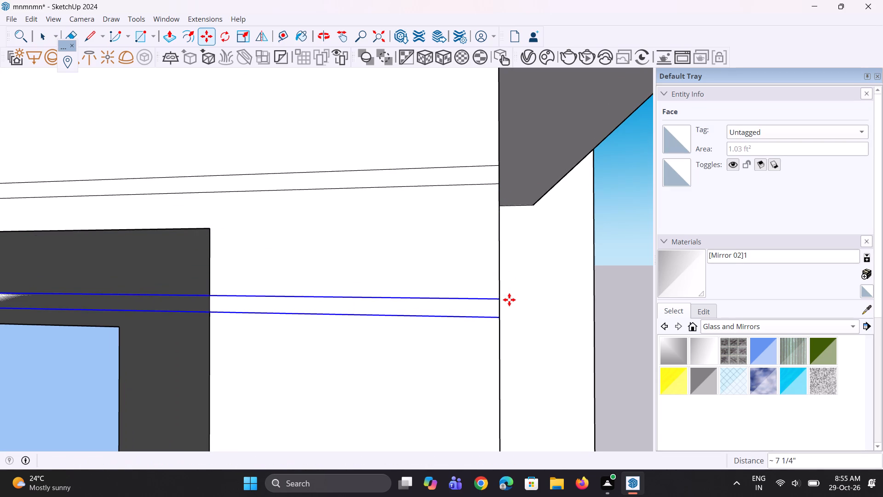
scroll(491, 259, down, 5)
scroll(461, 218, down, 5)
scroll(418, 214, down, 5)
middle_click(234, 296)
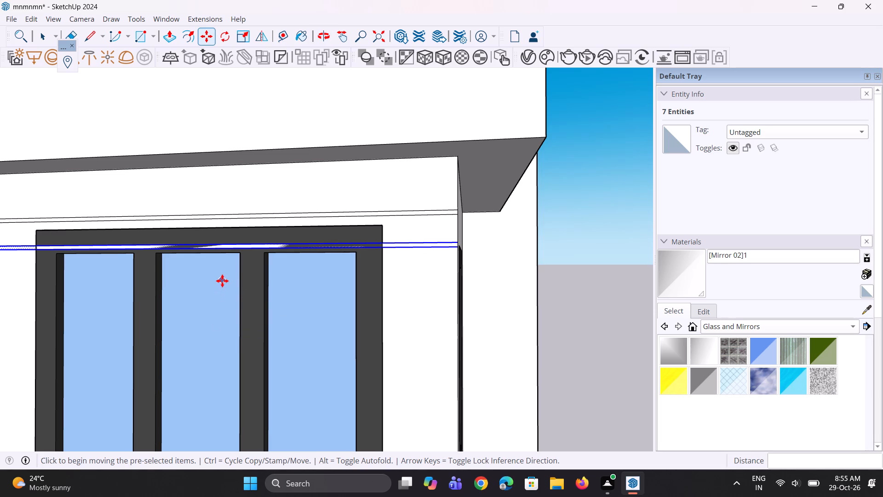
Undo the last copy of the thin strip face across the top of the window frame.
key(ctrl+z)
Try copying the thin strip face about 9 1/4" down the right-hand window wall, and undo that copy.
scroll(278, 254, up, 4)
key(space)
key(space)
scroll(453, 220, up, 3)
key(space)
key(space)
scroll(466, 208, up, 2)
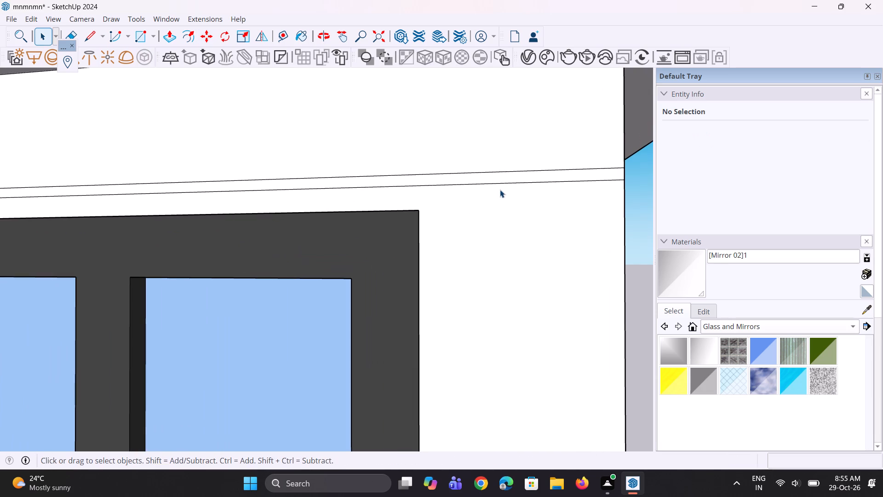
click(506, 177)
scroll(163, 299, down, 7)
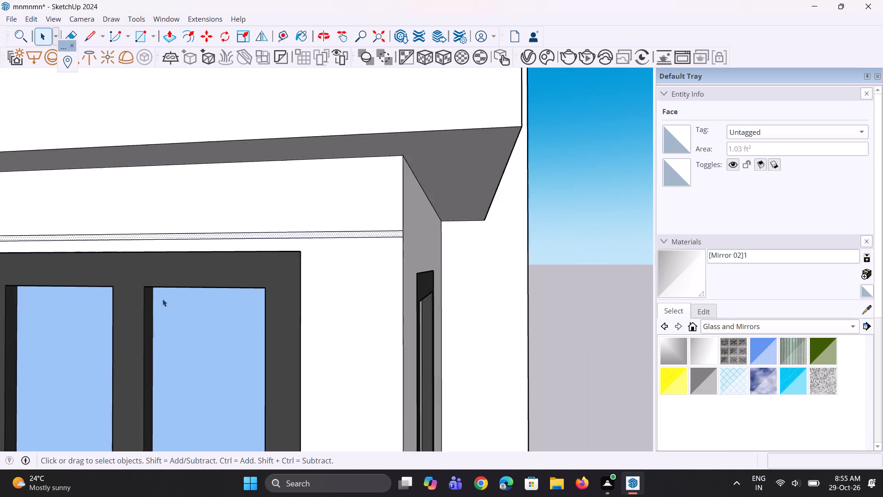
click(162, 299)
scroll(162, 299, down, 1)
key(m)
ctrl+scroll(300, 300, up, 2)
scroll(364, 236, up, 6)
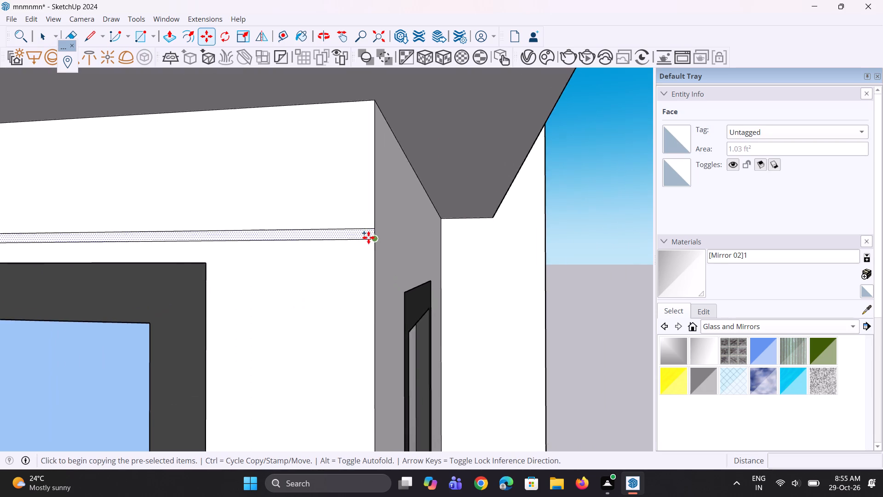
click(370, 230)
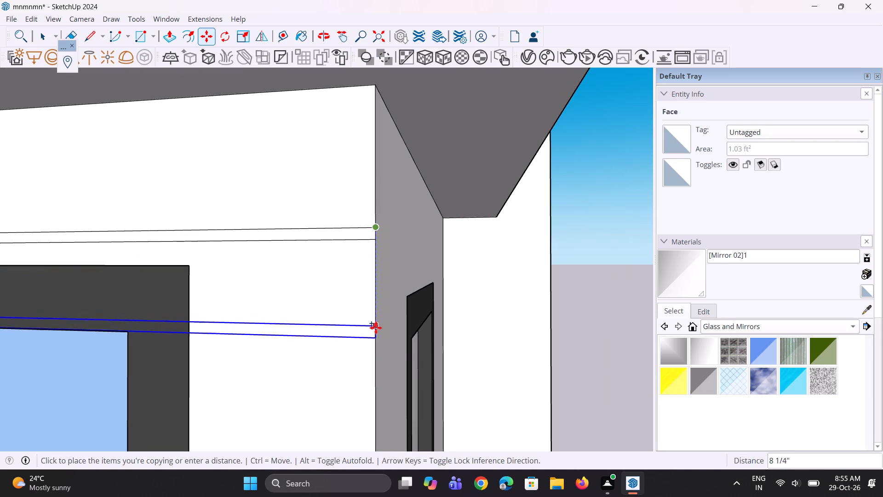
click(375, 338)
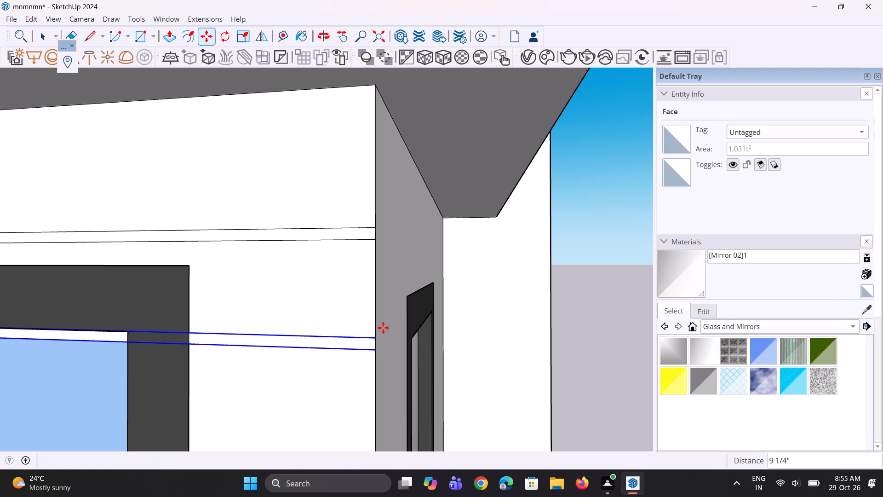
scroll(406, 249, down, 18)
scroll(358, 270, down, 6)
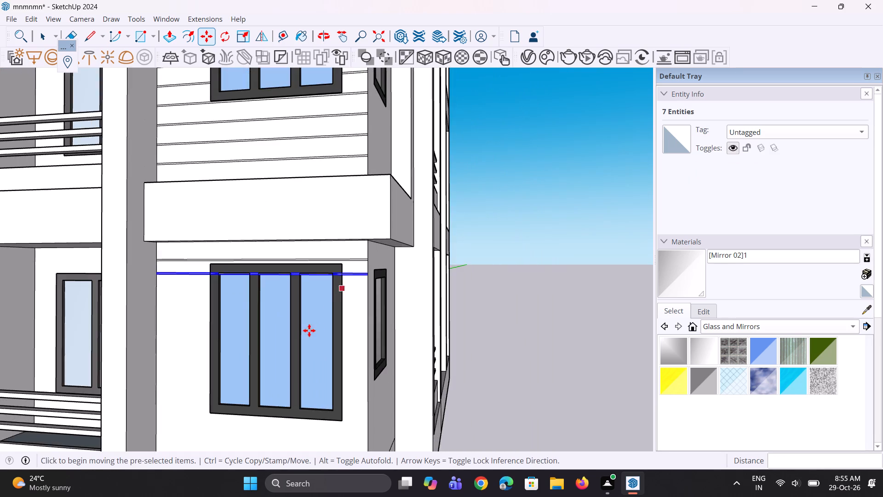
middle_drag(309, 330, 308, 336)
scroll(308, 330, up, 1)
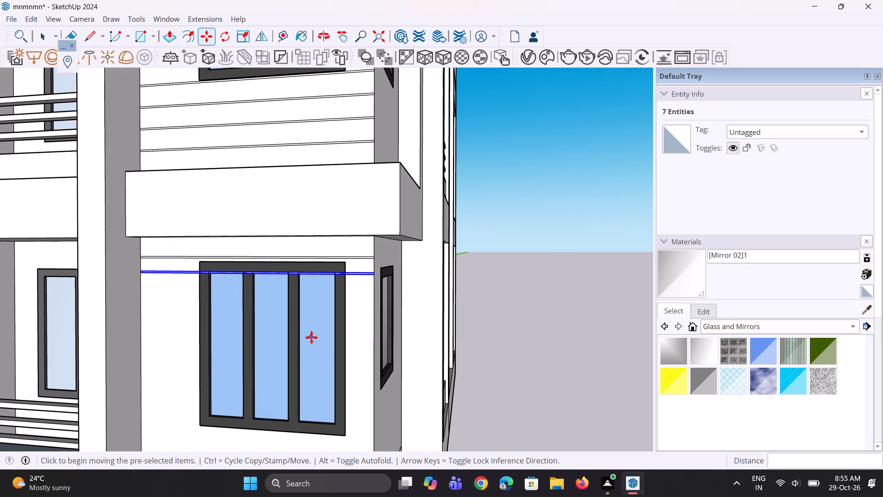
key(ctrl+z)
Copy the thin strip face about 1' 1 9/16" down the right-hand window wall and repeat it as 15 evenly spaced copies.
scroll(321, 262, up, 4)
key(space)
scroll(321, 260, up, 4)
key(space)
key(space)
scroll(428, 250, up, 7)
key(space)
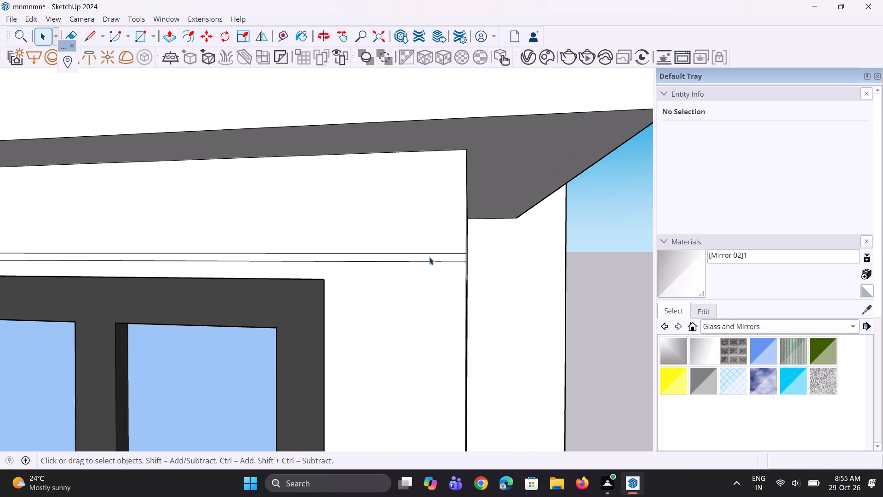
click(429, 257)
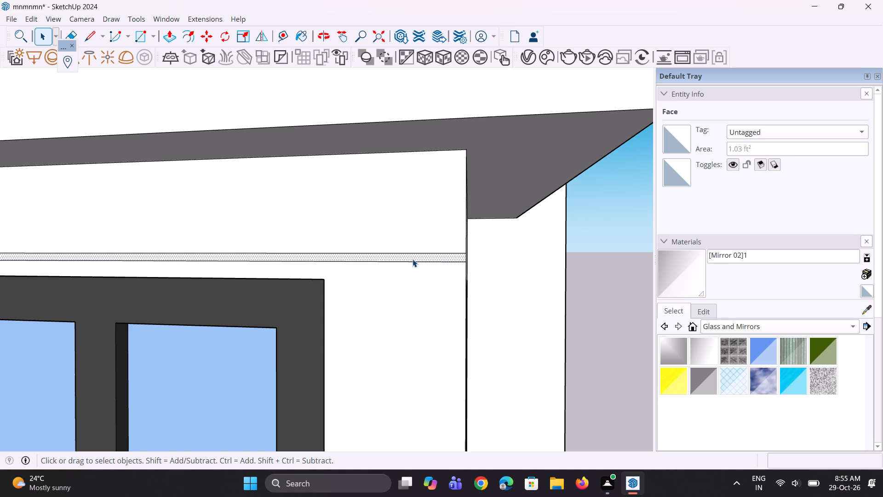
key(m)
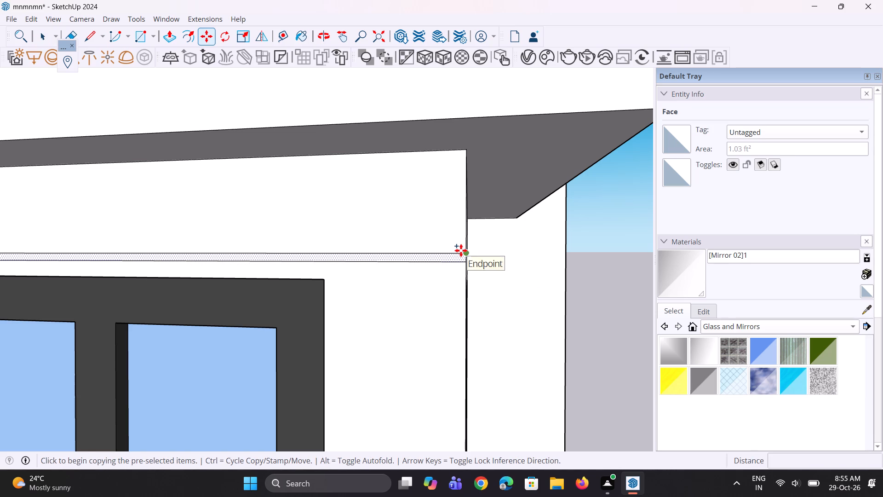
click(461, 250)
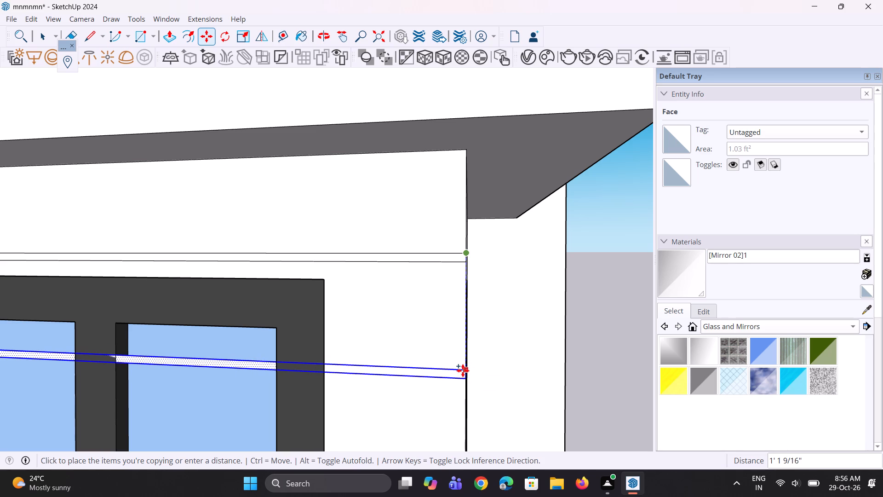
click(463, 370)
key(asterisk)
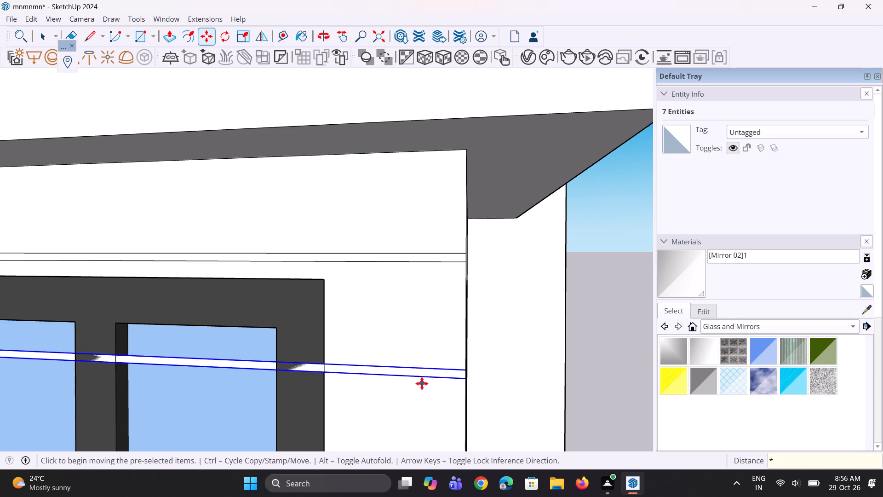
text(15)
key(Return)
Erase both edges of the uppermost strip that crosses the window on the newly grooved wall.
scroll(415, 233, down, 4)
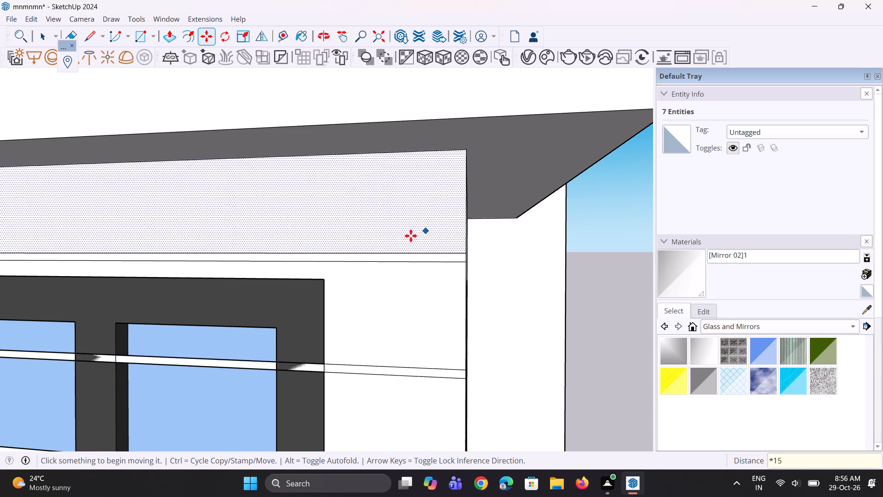
scroll(411, 236, down, 1)
scroll(322, 206, down, 19)
scroll(300, 228, up, 2)
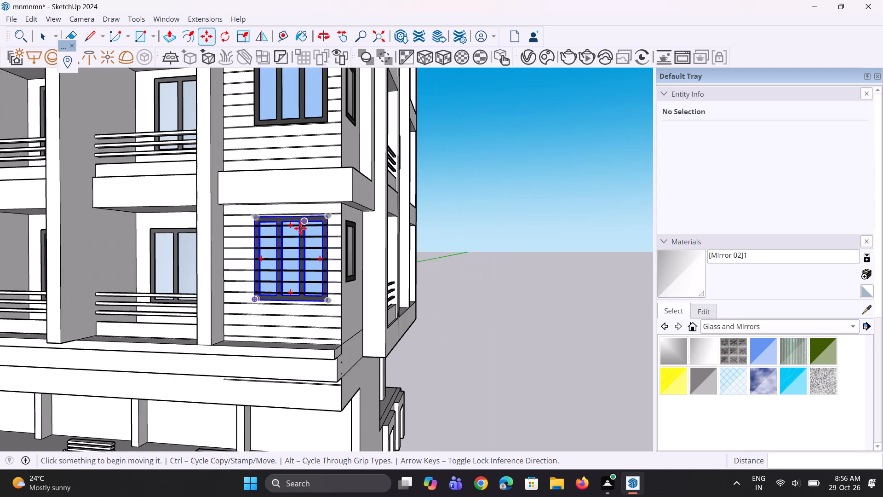
scroll(300, 228, up, 5)
key(space)
scroll(246, 230, up, 5)
key(space)
key(space)
scroll(225, 204, up, 10)
key(e)
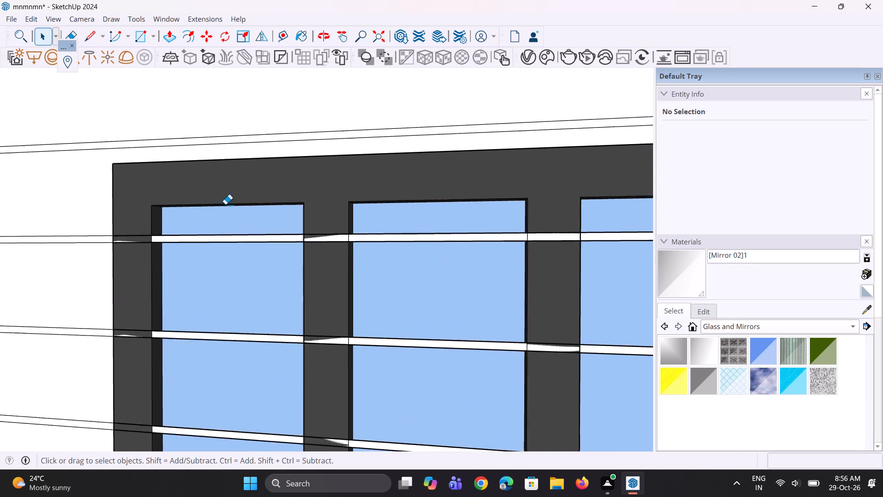
scroll(225, 204, up, 2)
drag(215, 243, 215, 263)
click(215, 259)
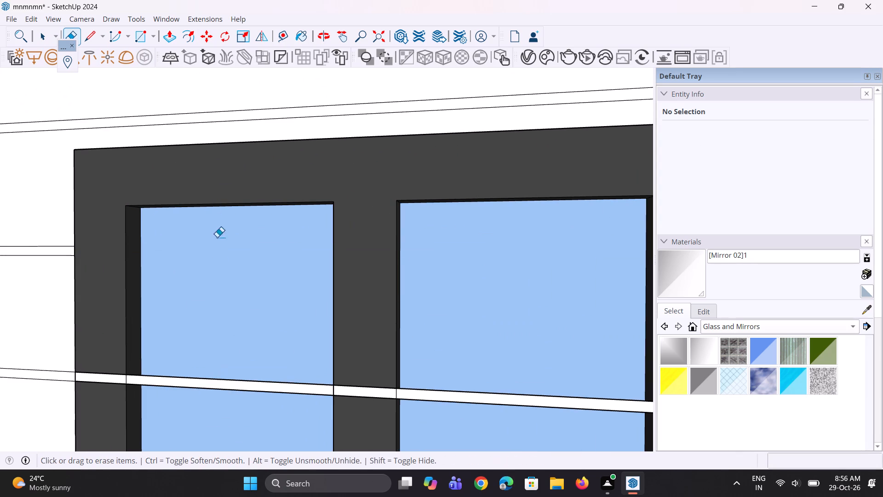
Erase the edges of the next strips down where they cross the window, undoing any wrong erasure and keeping the window.
scroll(202, 198, down, 6)
scroll(160, 314, up, 5)
drag(142, 289, 142, 300)
drag(141, 300, 142, 312)
scroll(214, 220, down, 5)
scroll(205, 382, up, 9)
drag(175, 310, 176, 329)
drag(176, 329, 180, 342)
scroll(198, 225, down, 1)
key(ctrl+z)
ctrl+scroll(197, 224, down, 3)
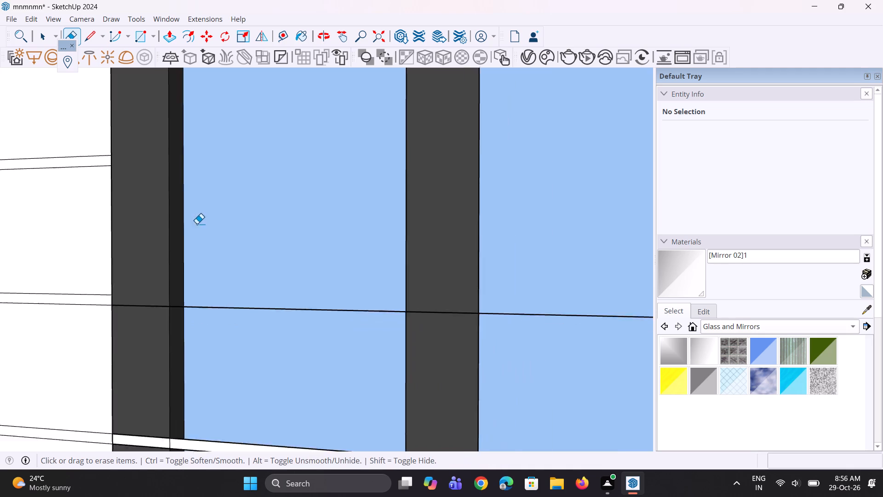
scroll(159, 297, up, 4)
drag(155, 293, 155, 306)
scroll(204, 264, down, 9)
drag(195, 271, 193, 287)
drag(209, 344, 211, 358)
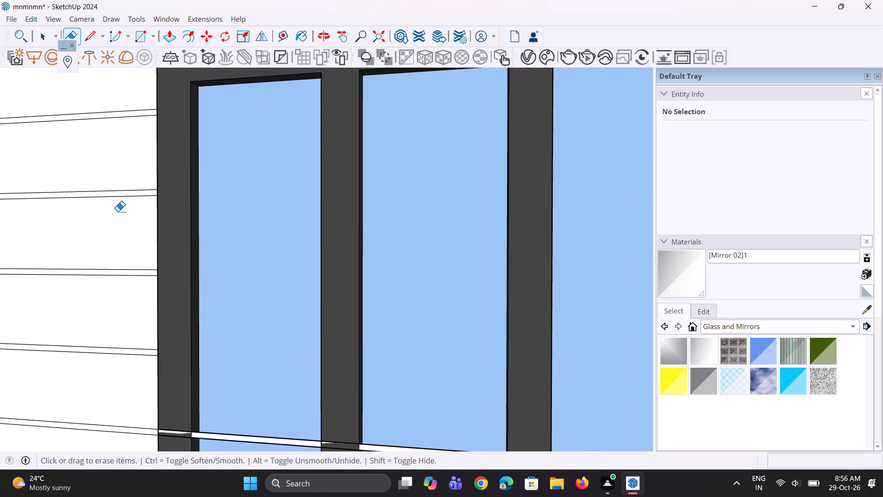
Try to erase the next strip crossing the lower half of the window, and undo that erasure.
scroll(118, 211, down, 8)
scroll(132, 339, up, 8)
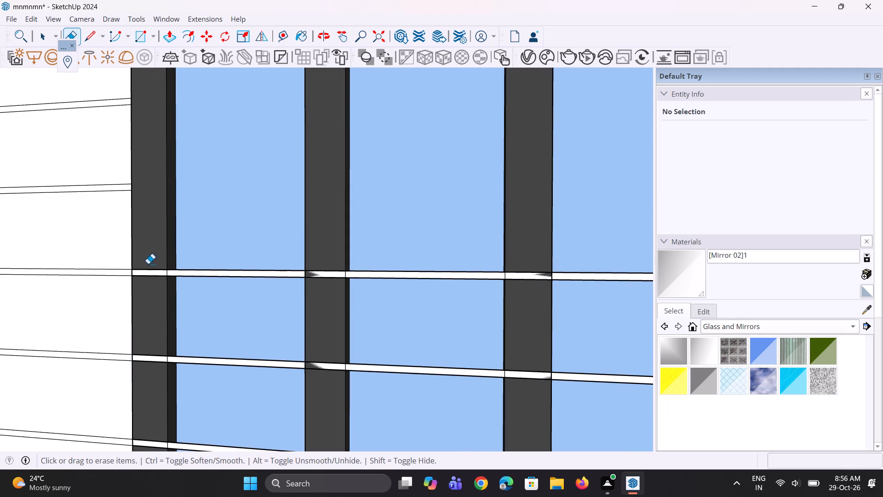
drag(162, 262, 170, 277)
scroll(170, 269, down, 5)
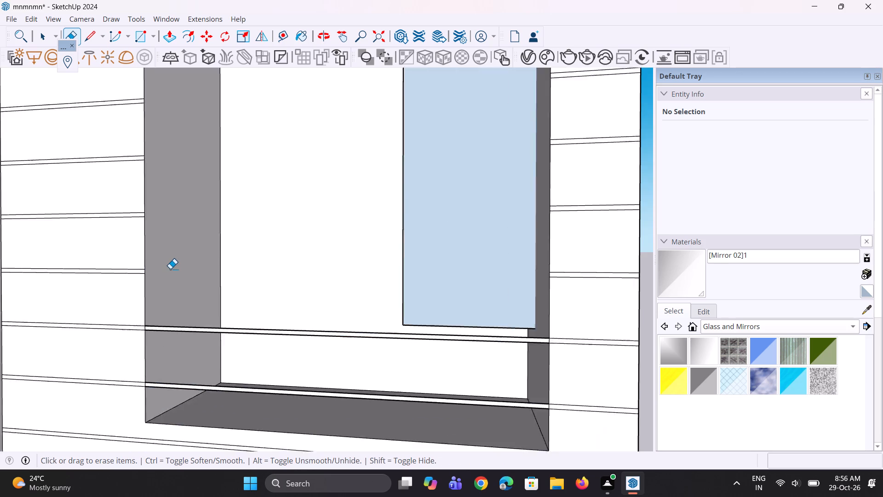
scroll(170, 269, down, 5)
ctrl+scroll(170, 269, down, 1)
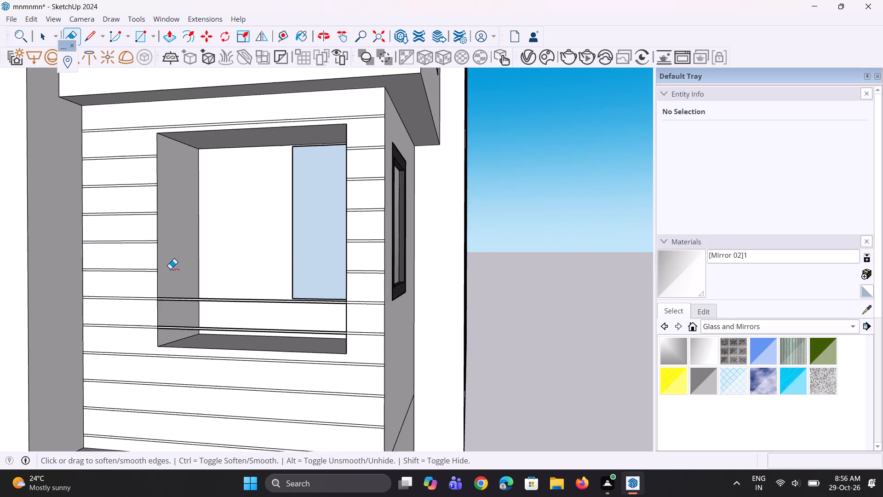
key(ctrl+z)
Erase the remaining strip edges crossing the lower part of the window, down to the bottom of its frame.
ctrl+scroll(213, 302, up, 3)
scroll(191, 300, up, 4)
scroll(154, 221, up, 6)
drag(143, 247, 143, 254)
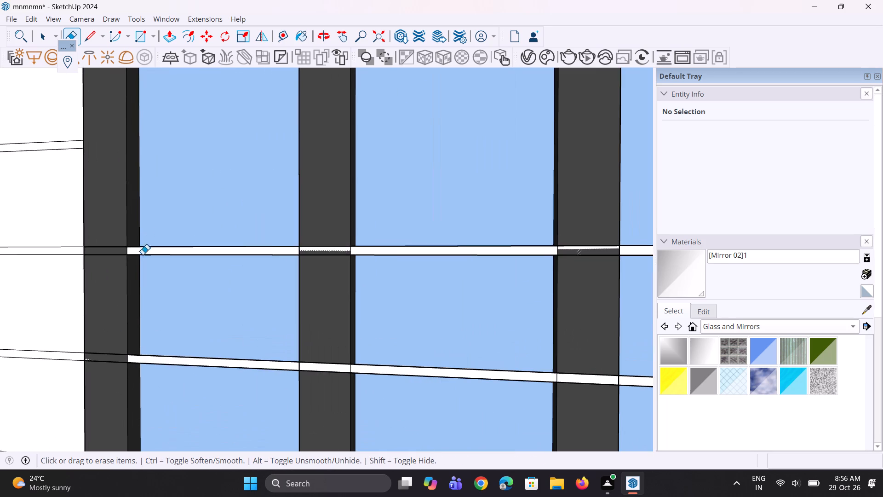
drag(143, 254, 143, 259)
drag(155, 356, 155, 360)
scroll(177, 279, down, 3)
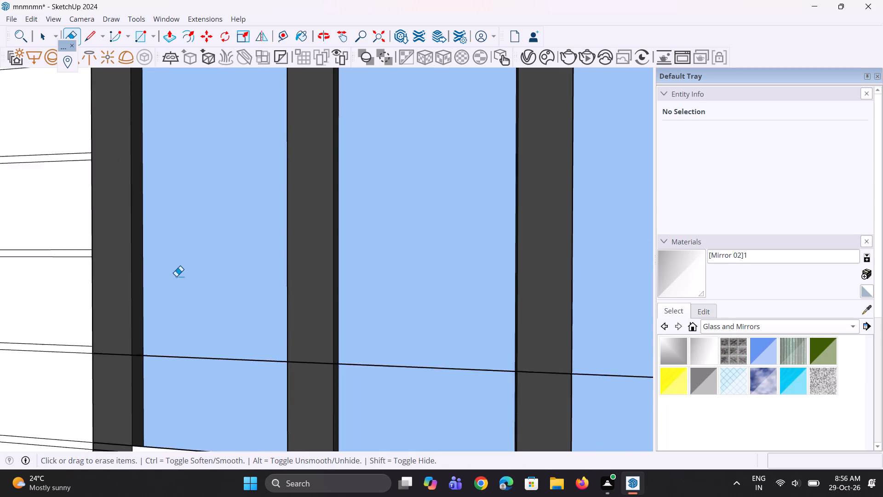
scroll(176, 276, down, 2)
scroll(189, 338, up, 4)
click(197, 318)
drag(203, 312, 205, 331)
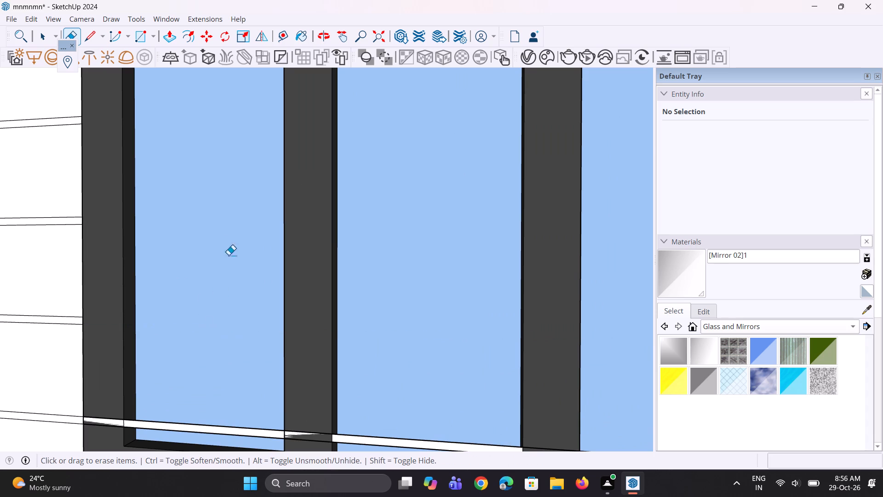
scroll(229, 243, down, 6)
right_drag(203, 301, 201, 311)
scroll(201, 311, up, 5)
click(195, 303)
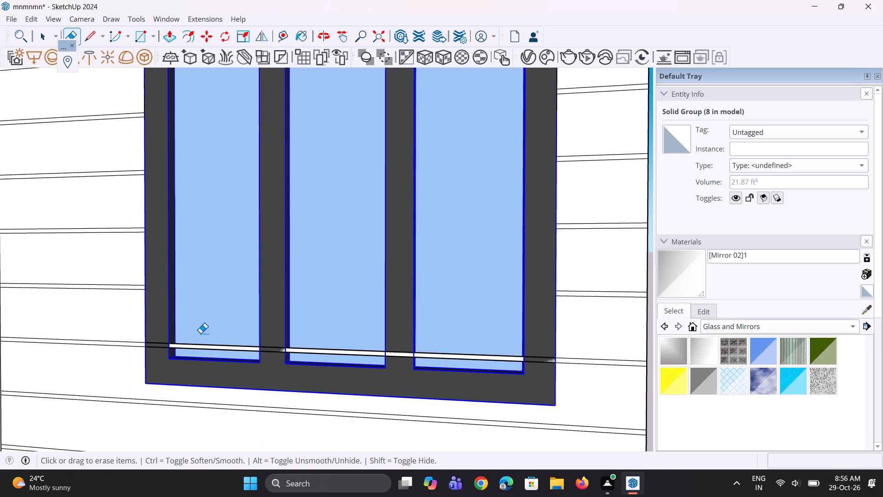
drag(201, 343, 202, 349)
scroll(199, 349, down, 6)
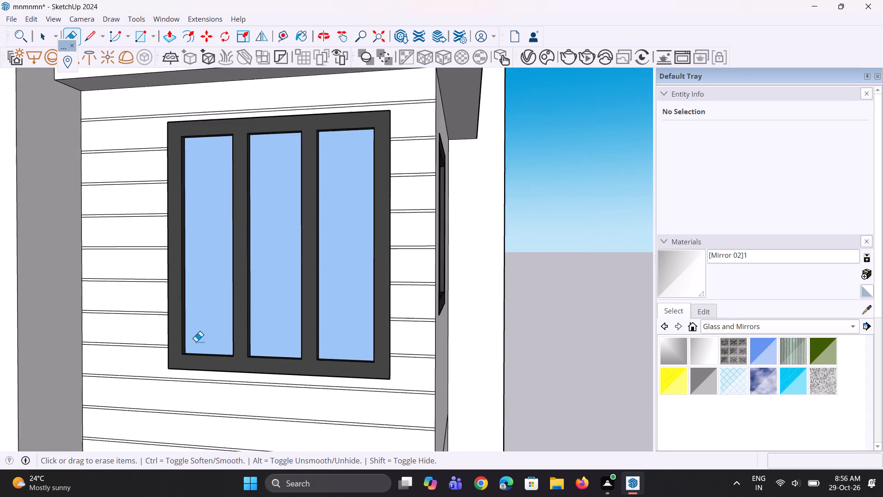
scroll(194, 337, down, 5)
key(space)
key(space)
scroll(228, 327, down, 10)
key(space)
key(space)
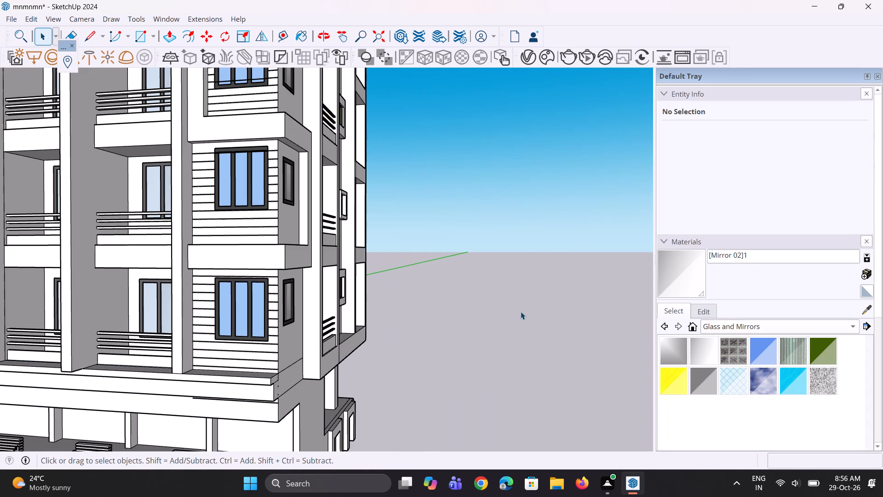
click(521, 312)
Copy the top edge of the plain left-hand window wall, on the floor just above the building's base, 1' downward.
scroll(479, 353, down, 4)
scroll(397, 368, down, 4)
scroll(390, 339, up, 3)
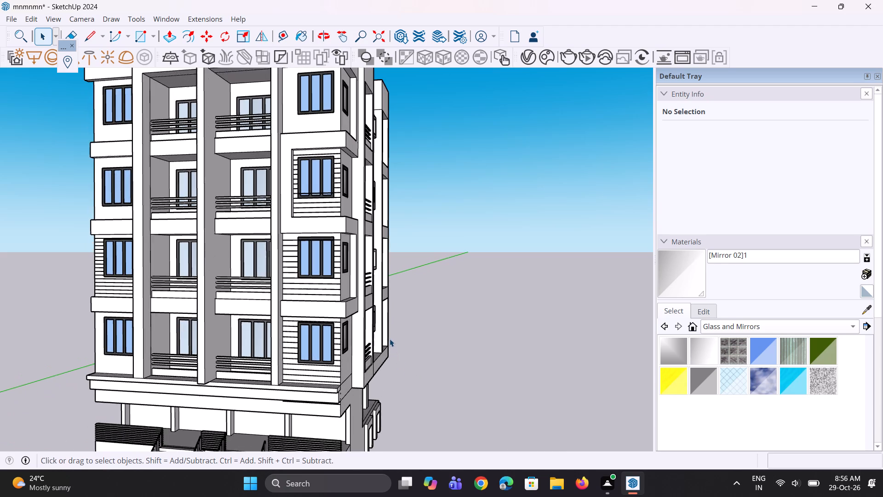
scroll(216, 381, up, 3)
scroll(83, 370, up, 2)
middle_drag(83, 366, 187, 314)
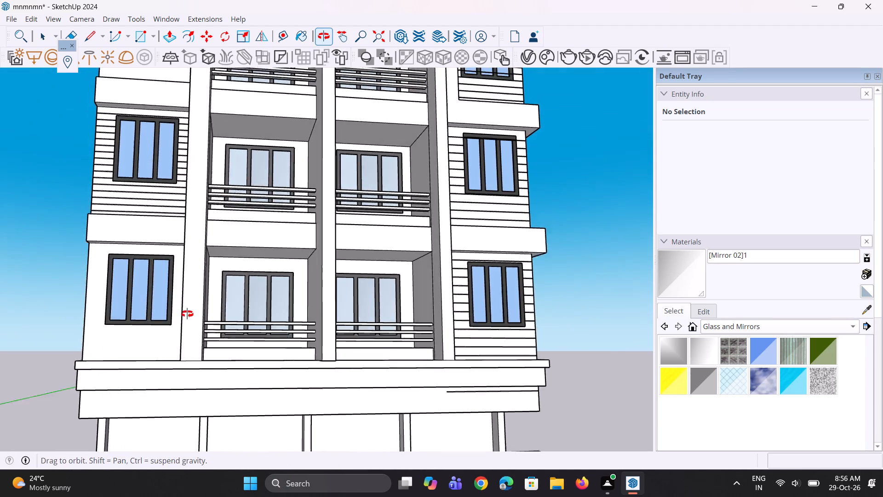
middle_drag(187, 314, 228, 272)
scroll(149, 214, up, 6)
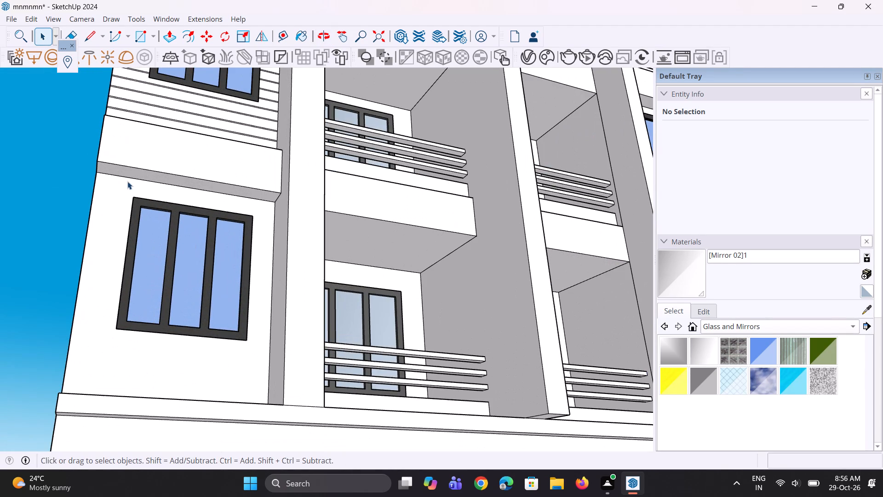
click(127, 179)
scroll(97, 179, up, 1)
key(m)
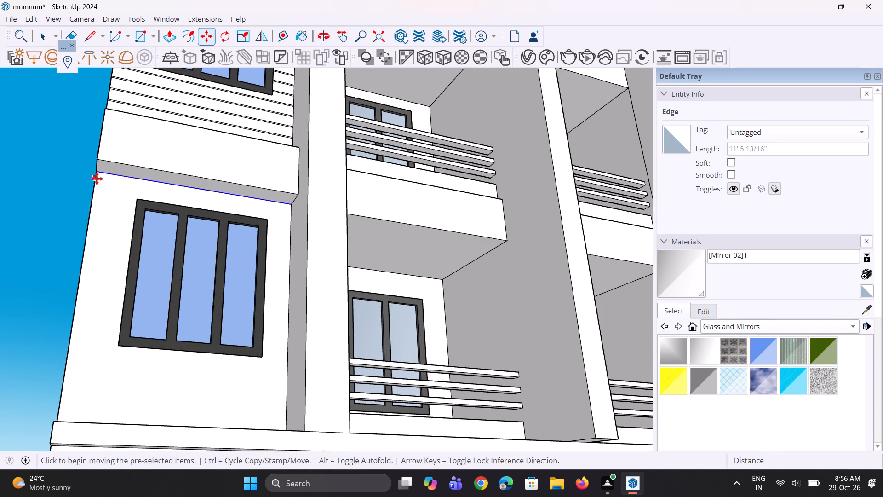
middle_drag(97, 179, 132, 211)
scroll(123, 199, up, 4)
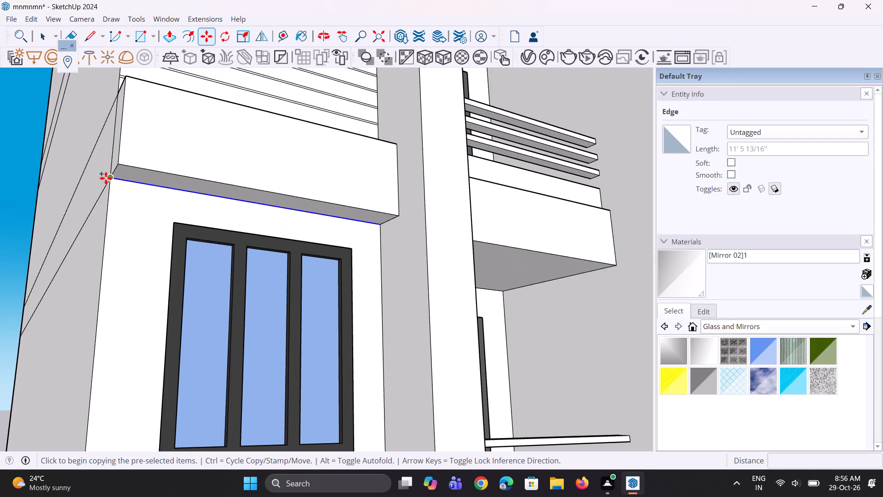
click(106, 178)
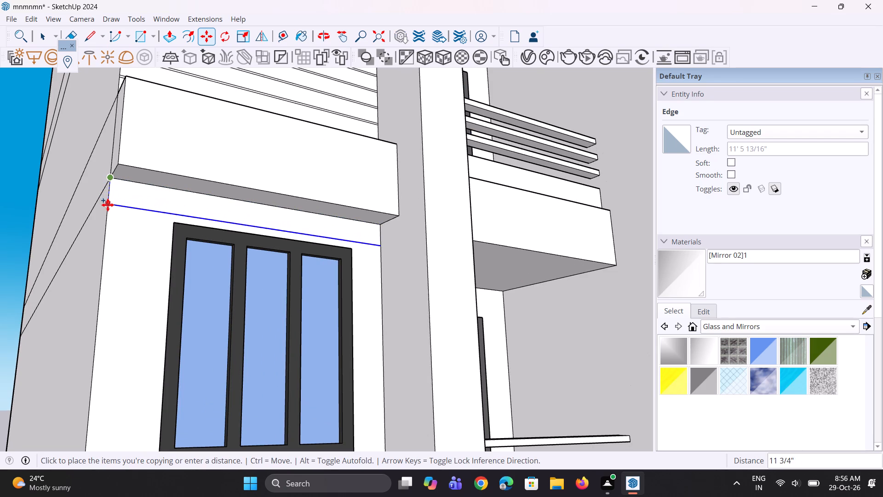
text(1')
key(Return)
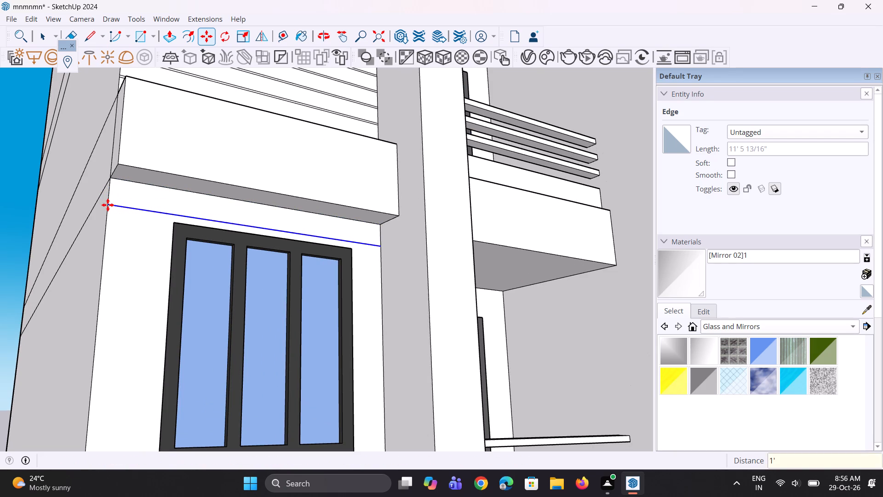
Copy the new edge above the lower left-hand window 1" downward to outline a thin strip.
key(m)
scroll(120, 208, up, 8)
middle_drag(126, 213, 114, 246)
scroll(105, 248, up, 6)
click(62, 242)
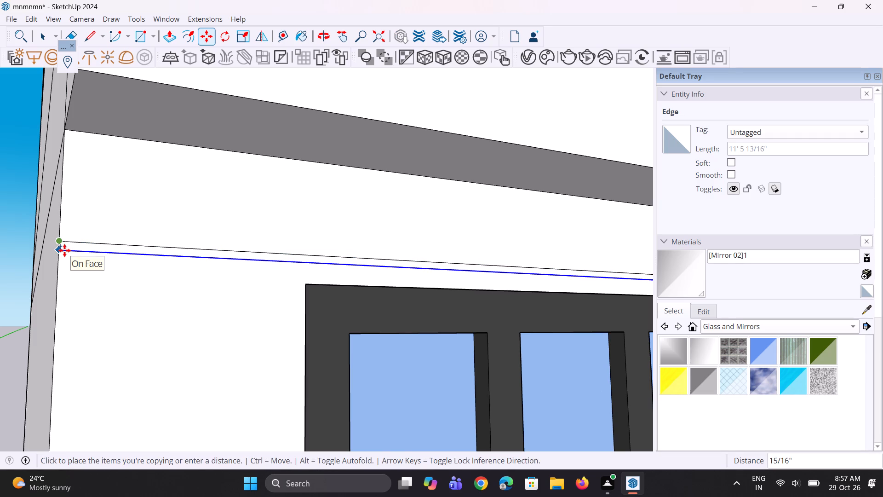
text(1")
key(Return)
middle_drag(75, 258, 78, 266)
key(space)
key(space)
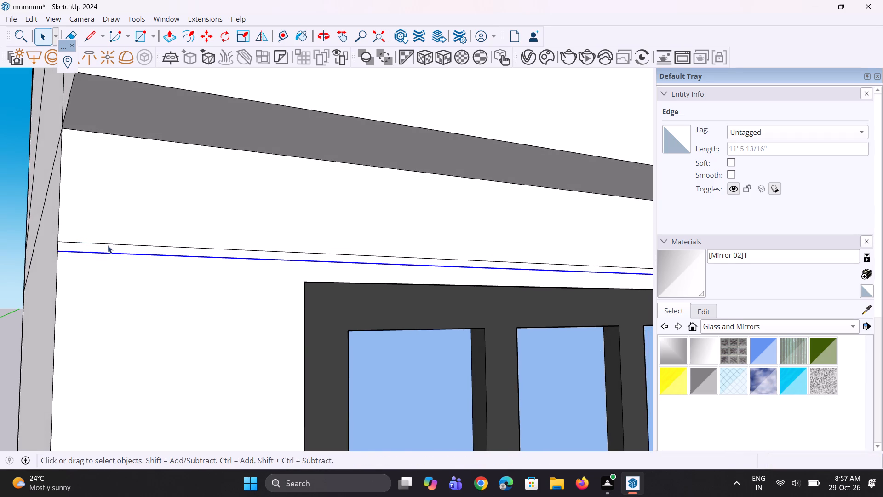
scroll(108, 245, up, 3)
key(space)
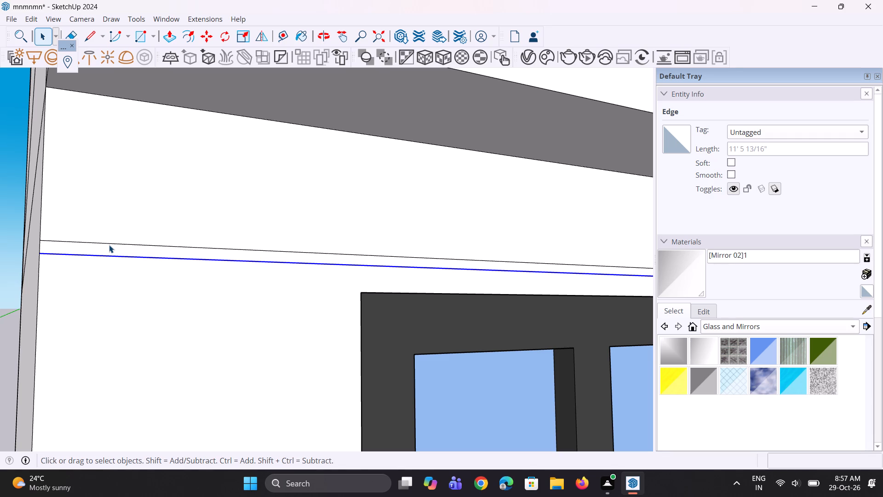
scroll(174, 238, down, 7)
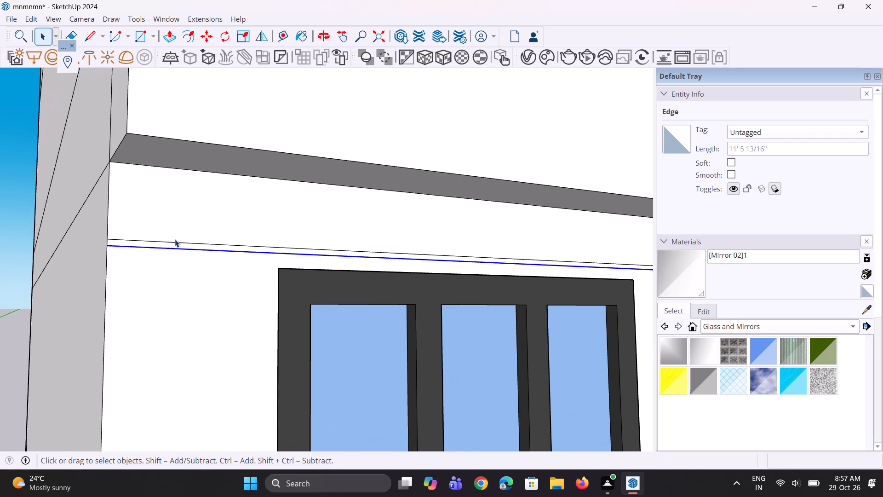
Copy the thin strip face above the window about 9" straight down the left-hand wall.
click(0, 261)
middle_drag(388, 262, 378, 275)
scroll(247, 280, up, 2)
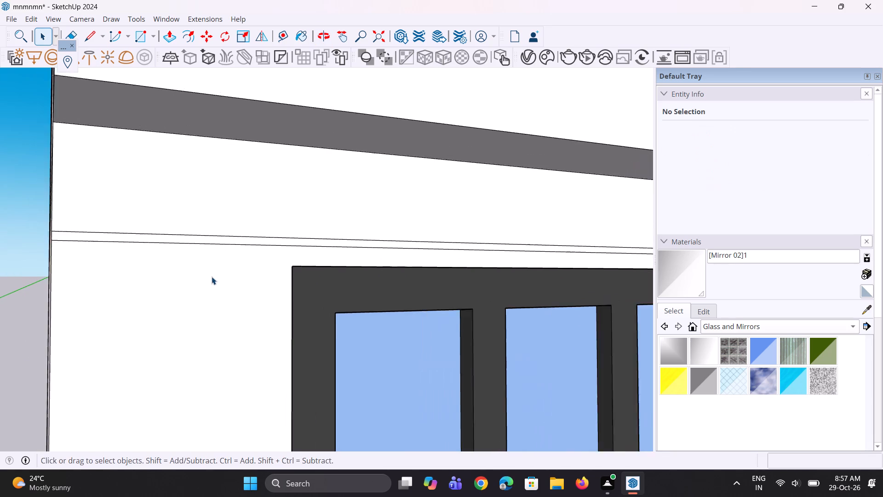
scroll(212, 277, up, 5)
click(152, 232)
scroll(425, 272, down, 5)
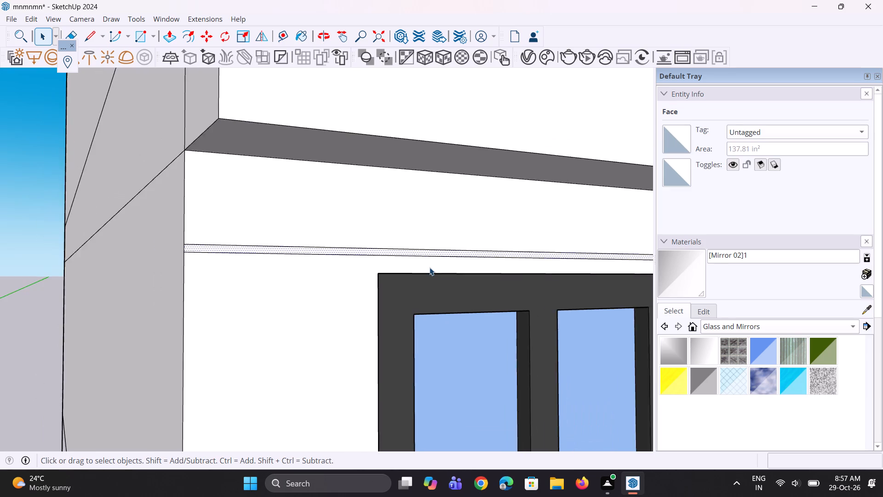
scroll(430, 267, down, 2)
key(m)
middle_drag(366, 291, 366, 311)
scroll(366, 295, down, 1)
scroll(301, 286, up, 3)
scroll(221, 258, up, 3)
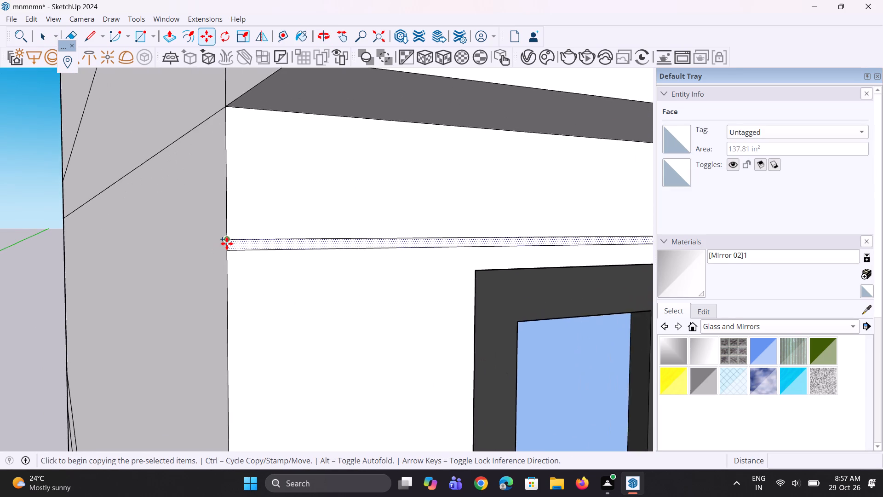
scroll(227, 243, up, 3)
click(227, 243)
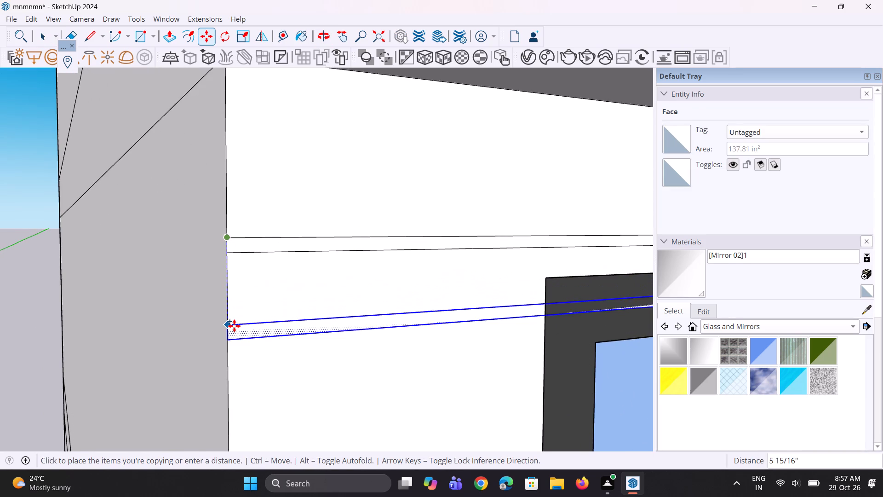
scroll(234, 326, down, 10)
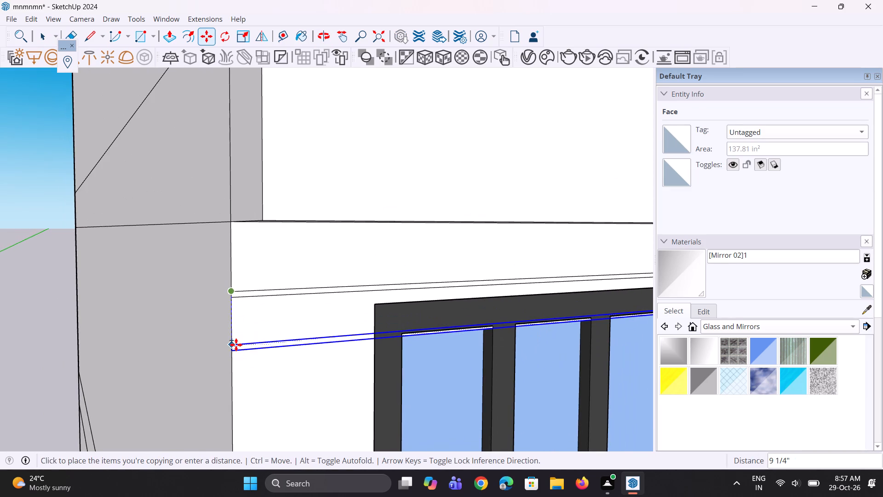
click(236, 348)
middle_drag(192, 299, 183, 271)
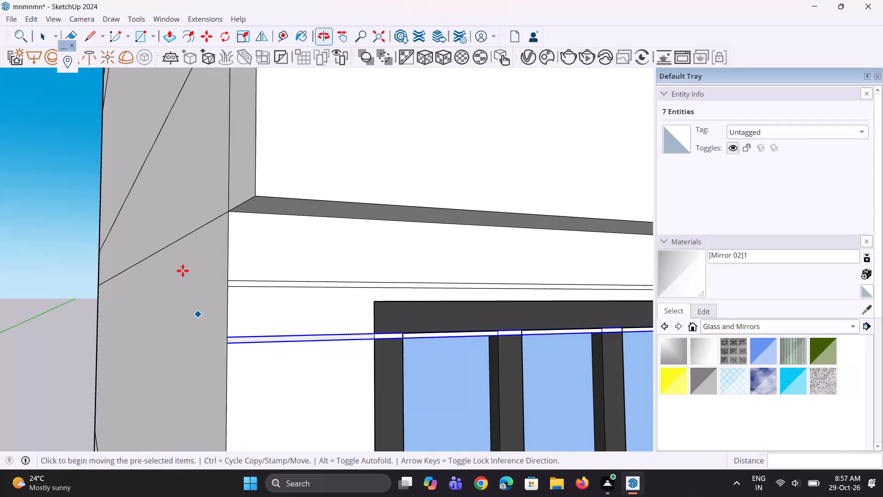
Multiply the copied strip 15 times at the same spacing down the left-hand window wall.
scroll(183, 271, down, 5)
key(asterisk)
text(15)
key(Return)
scroll(184, 272, down, 15)
scroll(197, 292, up, 1)
middle_drag(197, 292, 142, 275)
scroll(138, 273, up, 3)
scroll(168, 251, up, 4)
key(space)
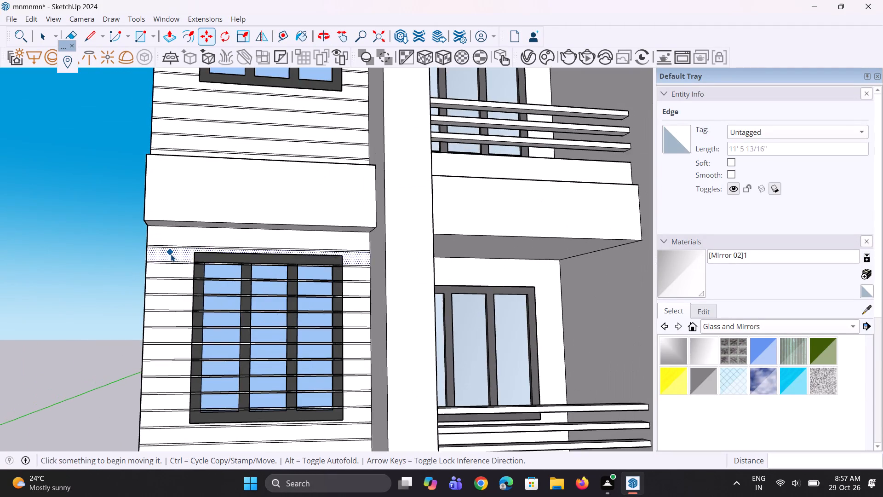
Erase the topmost strip's edges where they cross the left-hand window, undoing any wrong erasure.
key(space)
scroll(190, 255, up, 14)
key(e)
drag(246, 268, 246, 274)
ctrl+scroll(243, 310, up, 3)
key(ctrl+z)
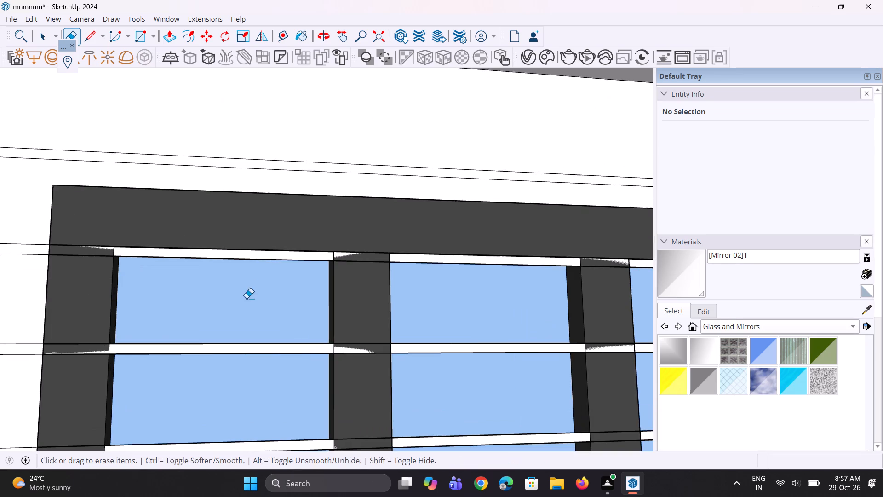
click(264, 253)
drag(104, 243, 99, 254)
click(99, 254)
scroll(151, 240, down, 4)
scroll(159, 301, up, 2)
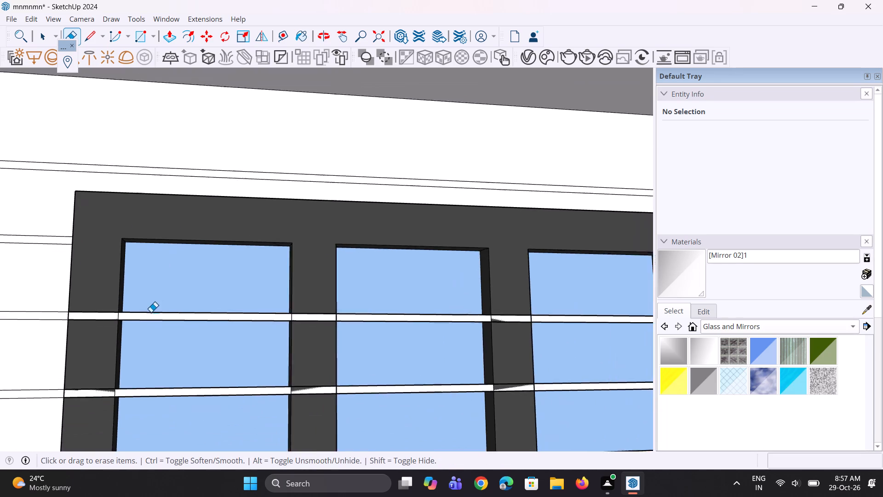
Erase the edges of the next four strips down where they cross the left-hand window.
scroll(151, 312, up, 1)
double_click(141, 315)
drag(141, 319, 141, 324)
scroll(148, 227, down, 4)
scroll(126, 335, up, 4)
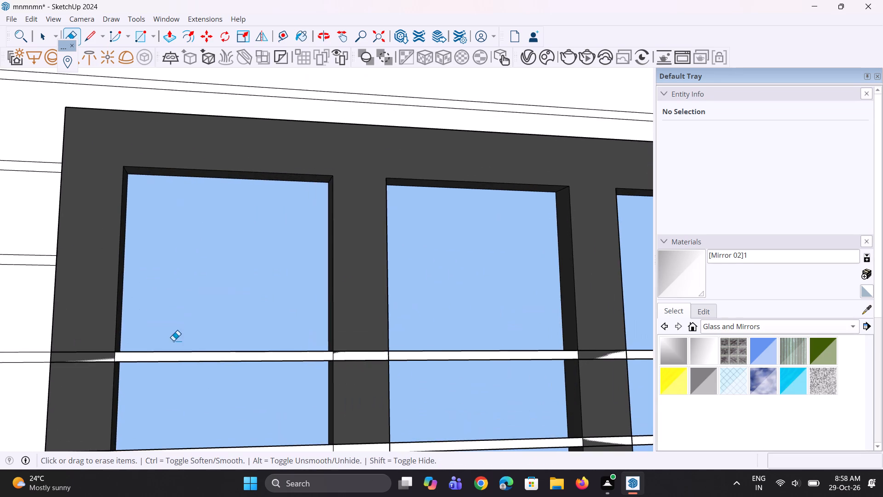
drag(176, 341, 177, 377)
scroll(236, 253, down, 10)
scroll(193, 374, up, 5)
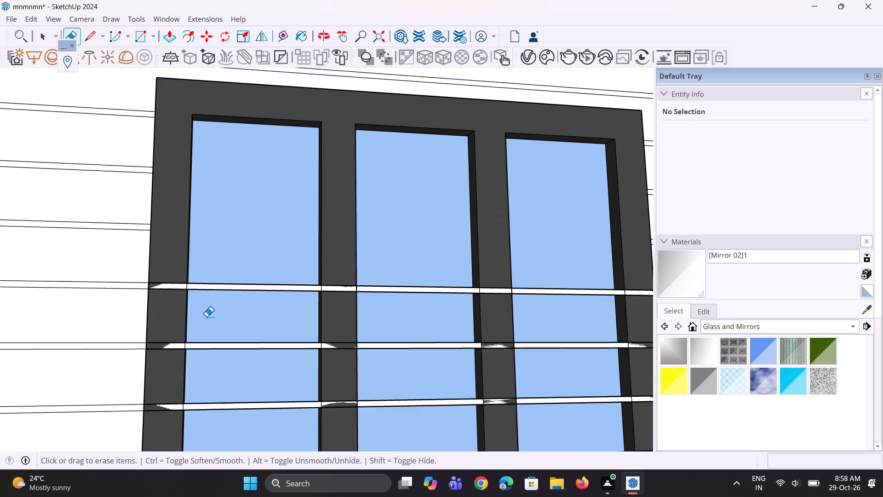
drag(227, 278, 228, 289)
drag(224, 320, 222, 349)
scroll(249, 242, down, 2)
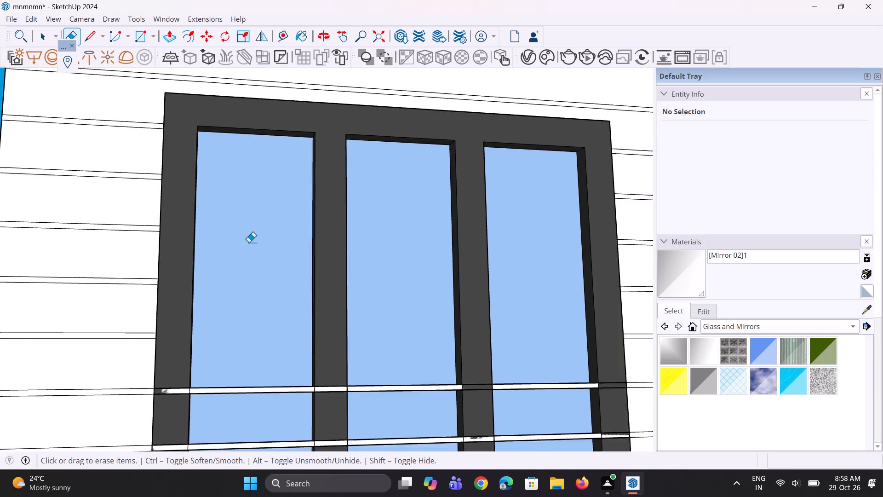
Erase the edges of the remaining five strips crossing the left-hand window, down to the bottom of its frame.
scroll(249, 242, down, 3)
scroll(215, 368, up, 7)
drag(222, 310, 222, 326)
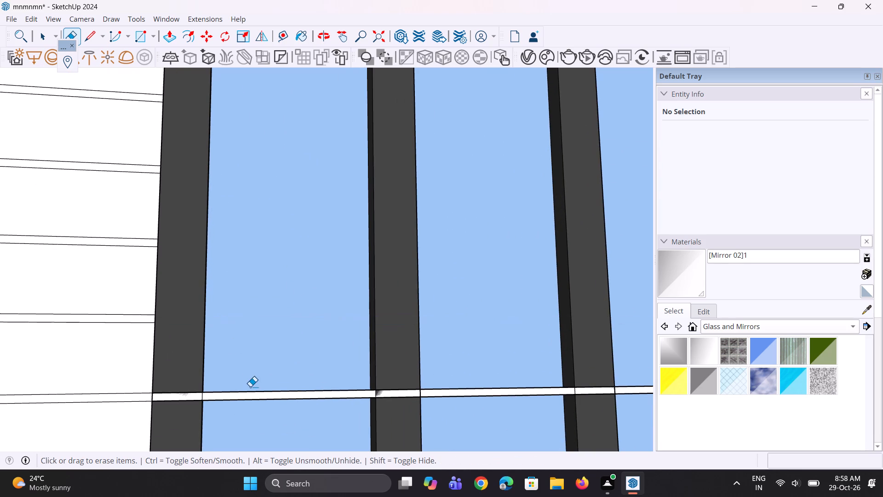
drag(250, 387, 251, 401)
scroll(237, 270, down, 10)
scroll(275, 361, up, 4)
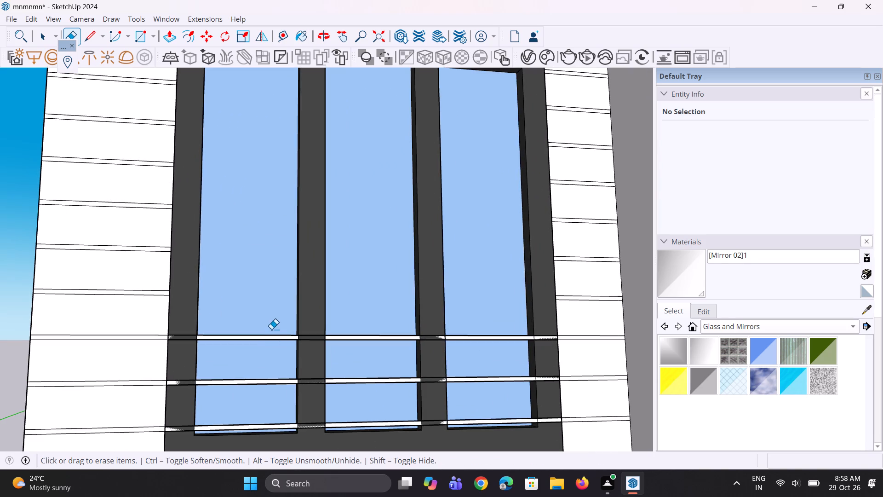
drag(271, 329, 272, 343)
drag(272, 373, 269, 392)
scroll(242, 246, down, 4)
scroll(200, 396, up, 5)
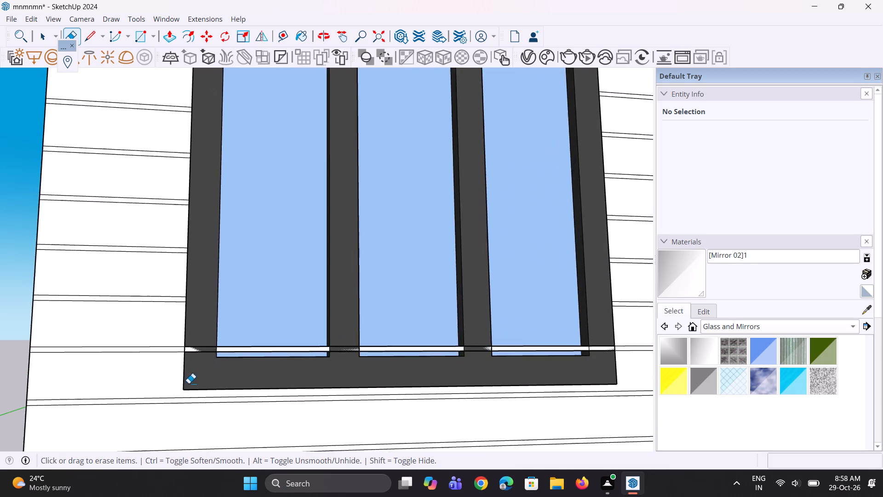
scroll(184, 377, up, 4)
drag(203, 319, 203, 341)
scroll(231, 361, down, 11)
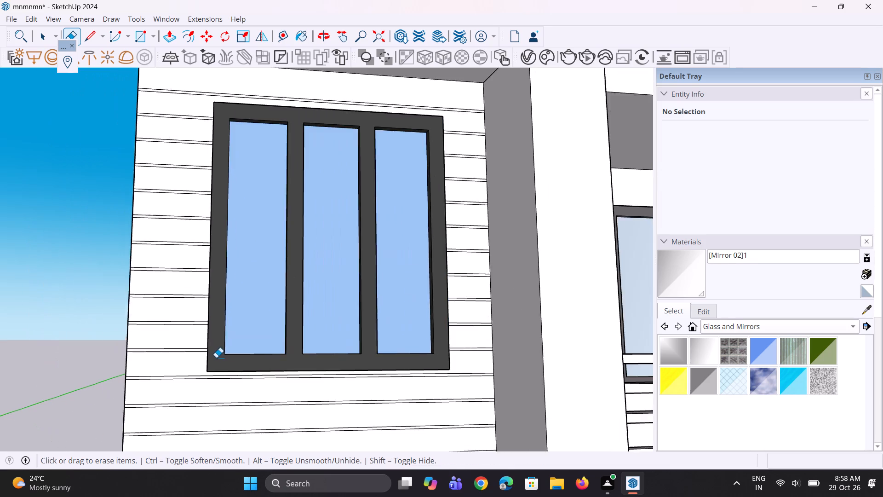
On the left-hand wall one floor up, erase the upper strip edges between the outer corner and the window.
scroll(216, 355, down, 11)
middle_drag(209, 359, 172, 385)
scroll(235, 392, down, 5)
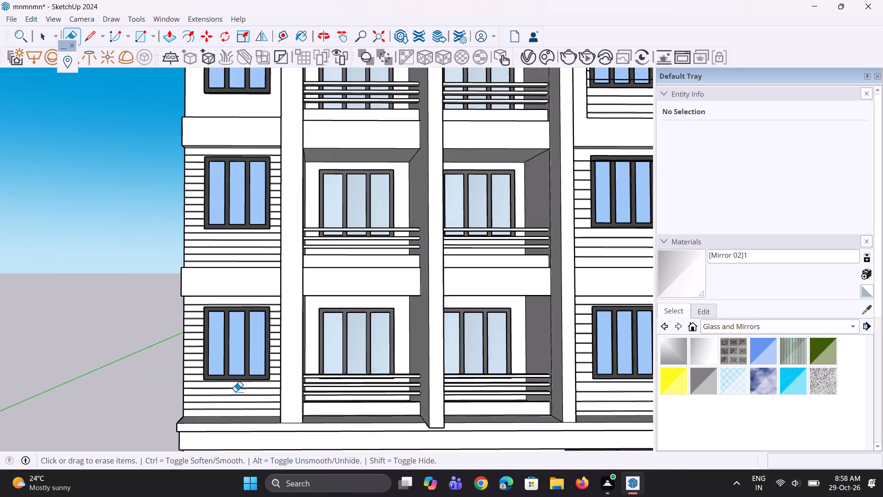
scroll(206, 192, up, 2)
middle_drag(206, 191, 228, 162)
scroll(218, 185, up, 9)
middle_drag(202, 182, 201, 171)
scroll(201, 168, up, 4)
drag(201, 168, 201, 174)
drag(199, 183, 198, 198)
drag(199, 202, 199, 227)
drag(202, 234, 205, 252)
scroll(266, 152, down, 5)
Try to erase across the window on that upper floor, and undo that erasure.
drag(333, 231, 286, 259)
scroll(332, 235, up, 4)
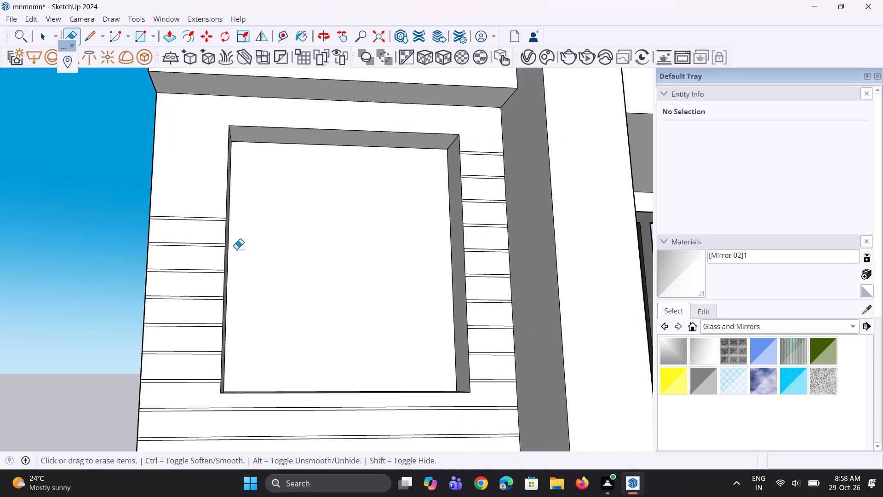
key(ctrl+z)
Erase the next strip edges between the building's outer corner and the window, keeping the window.
drag(208, 217, 206, 233)
drag(206, 233, 204, 250)
drag(204, 258, 203, 288)
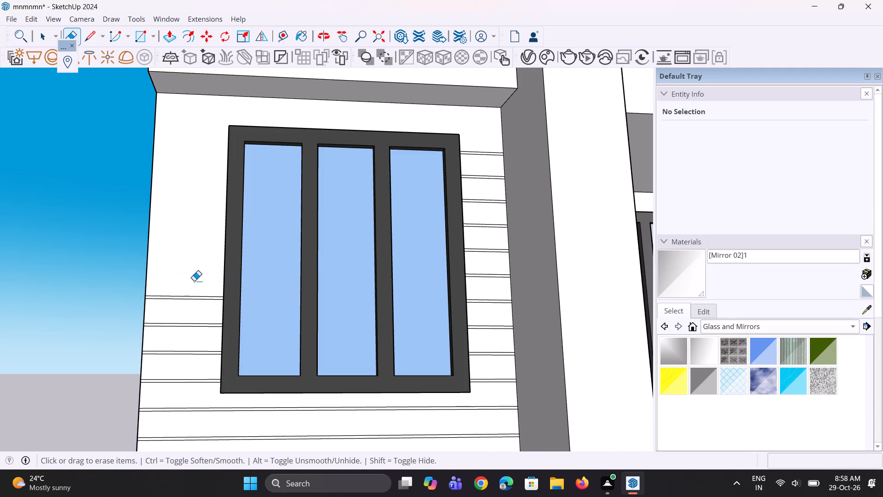
drag(185, 289, 183, 314)
drag(183, 318, 184, 329)
drag(189, 343, 191, 356)
scroll(190, 190, down, 2)
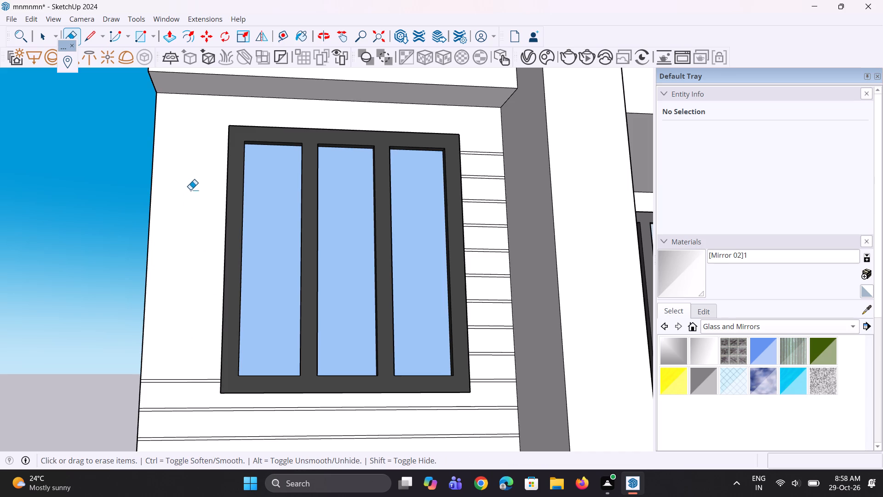
Erase the last strip beside the window's lower outer corner and the full-width strips below it, down to the ledge.
scroll(190, 190, down, 2)
scroll(185, 344, up, 5)
drag(176, 289, 174, 308)
drag(175, 315, 178, 341)
drag(187, 352, 187, 358)
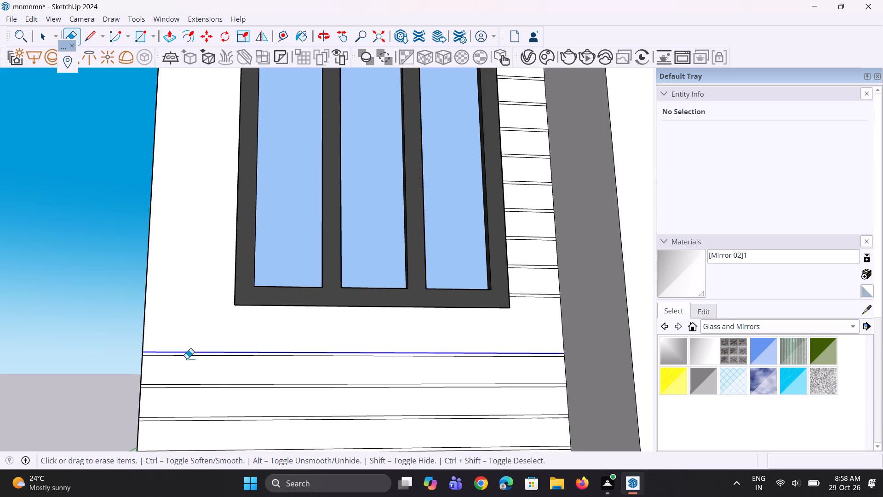
drag(187, 358, 187, 376)
drag(187, 379, 188, 398)
drag(188, 400, 183, 431)
scroll(169, 223, down, 5)
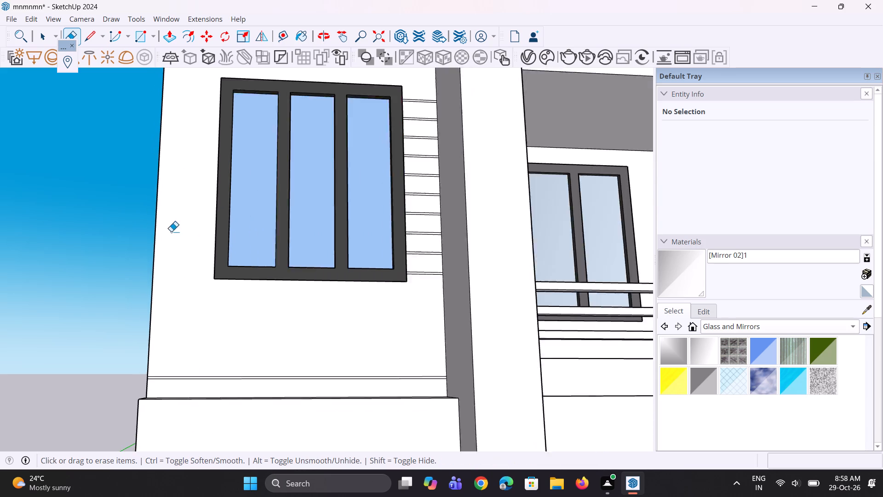
scroll(141, 369, up, 3)
drag(222, 349, 210, 379)
Erase the upper strip edges on the narrow wall between the same window and the pillar.
scroll(150, 373, down, 4)
scroll(576, 237, up, 3)
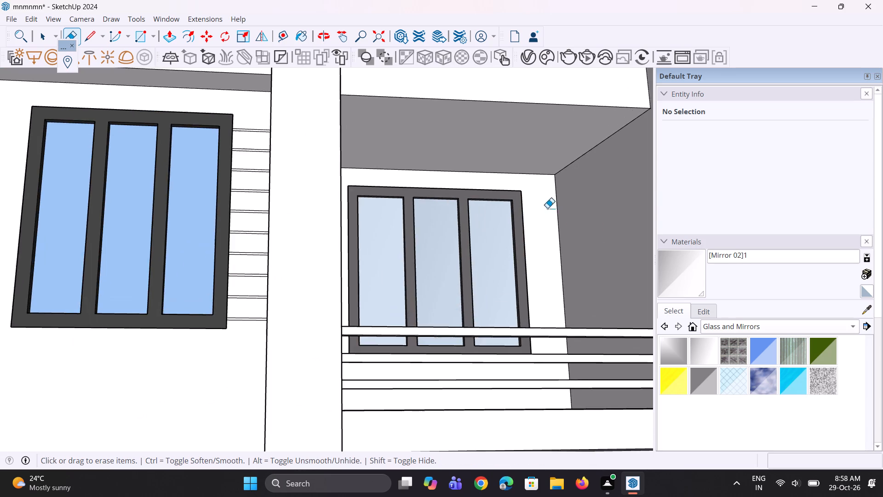
scroll(195, 165, up, 7)
click(275, 102)
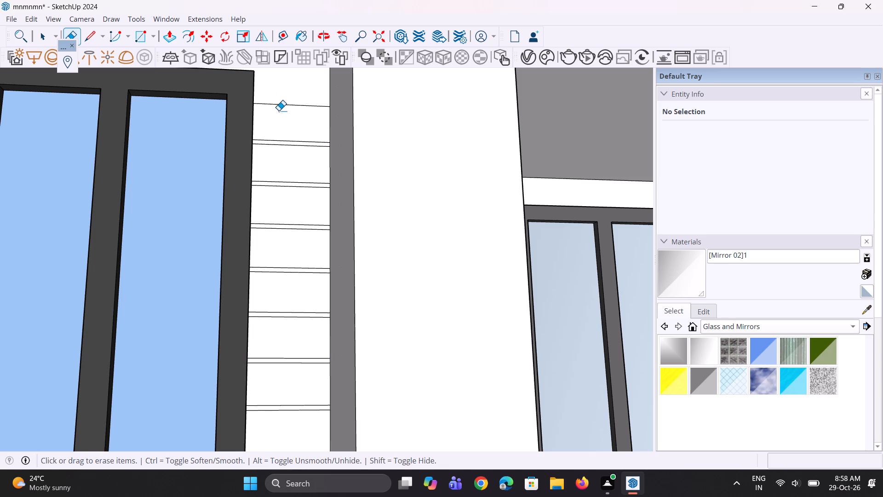
drag(289, 98, 288, 129)
drag(288, 132, 286, 156)
drag(285, 181, 285, 196)
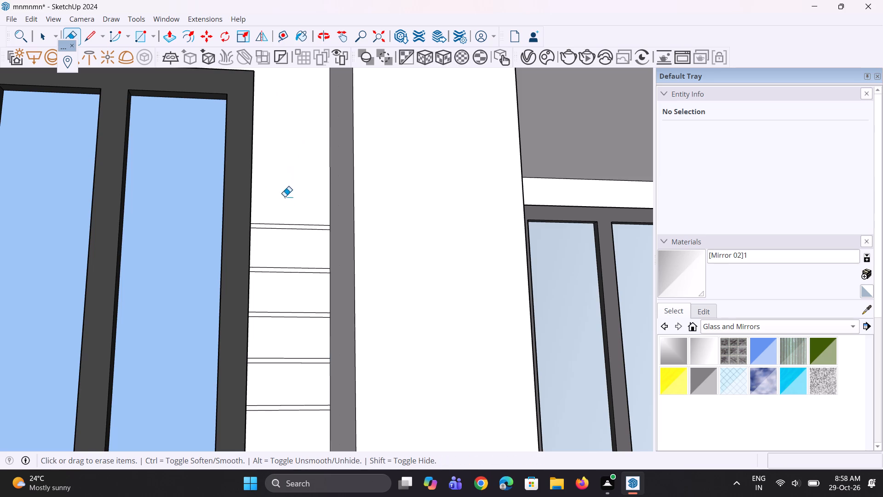
drag(285, 206, 286, 226)
drag(291, 246, 293, 272)
drag(294, 231, 294, 243)
drag(304, 214, 304, 220)
Erase the remaining strip edges between the window and the pillar, down to the bottom of the window frame.
scroll(292, 147, down, 4)
scroll(309, 296, up, 4)
drag(277, 242, 279, 260)
drag(278, 278, 278, 307)
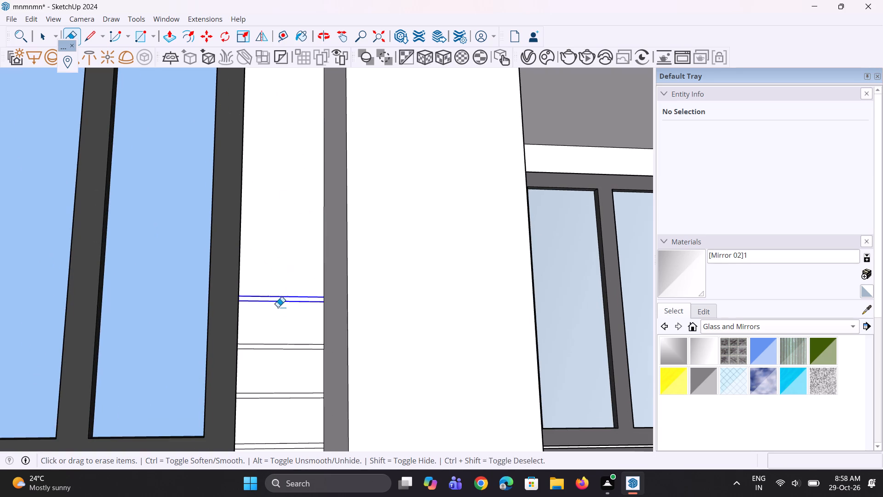
drag(283, 318, 283, 364)
scroll(280, 194, down, 5)
scroll(254, 353, up, 5)
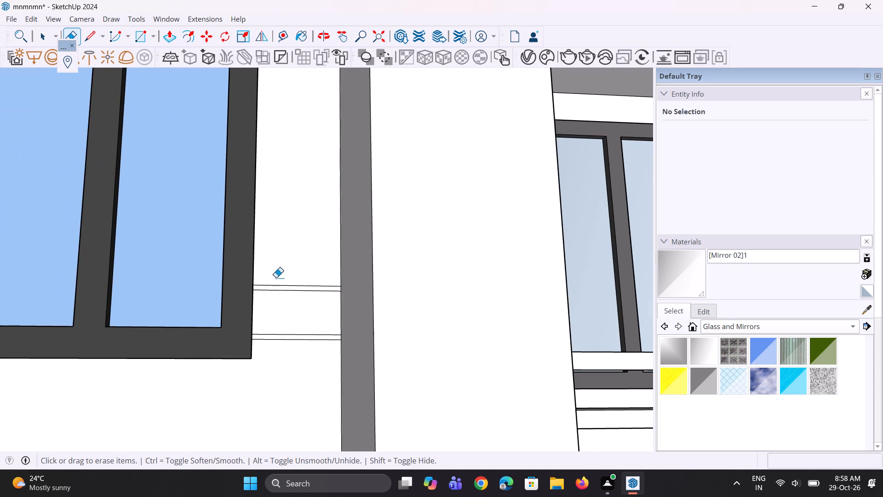
drag(276, 275, 276, 300)
drag(278, 311, 278, 353)
scroll(277, 347, down, 16)
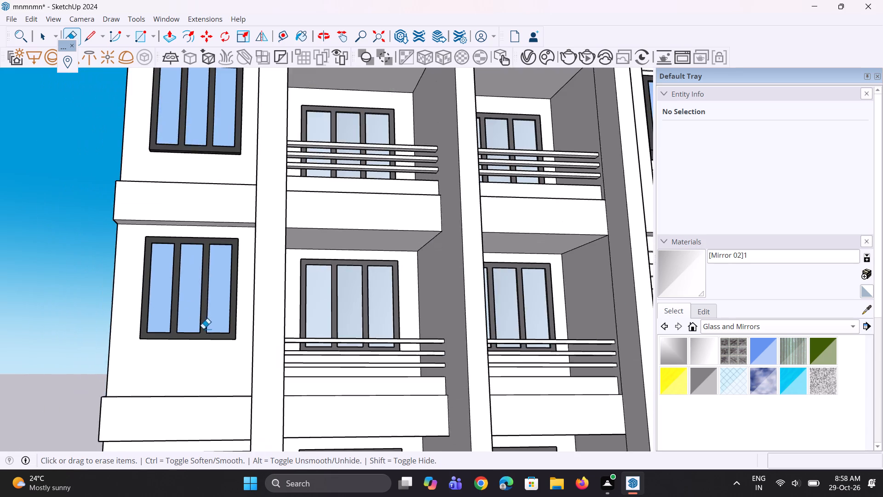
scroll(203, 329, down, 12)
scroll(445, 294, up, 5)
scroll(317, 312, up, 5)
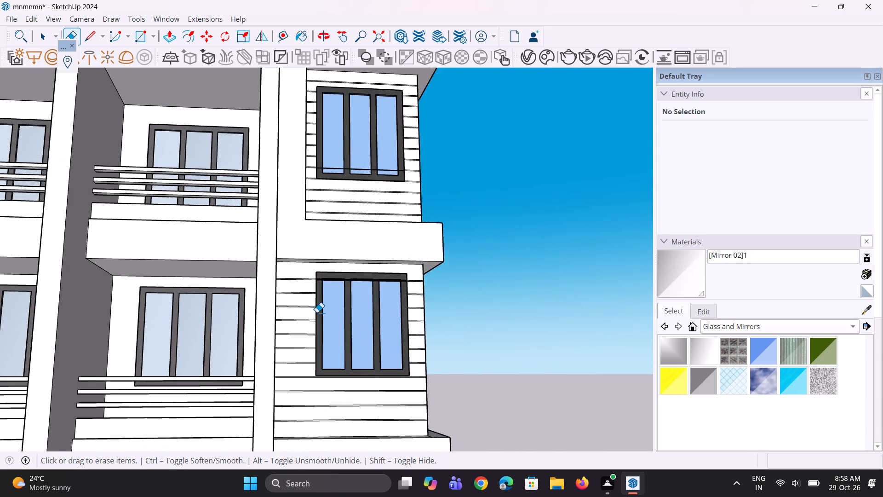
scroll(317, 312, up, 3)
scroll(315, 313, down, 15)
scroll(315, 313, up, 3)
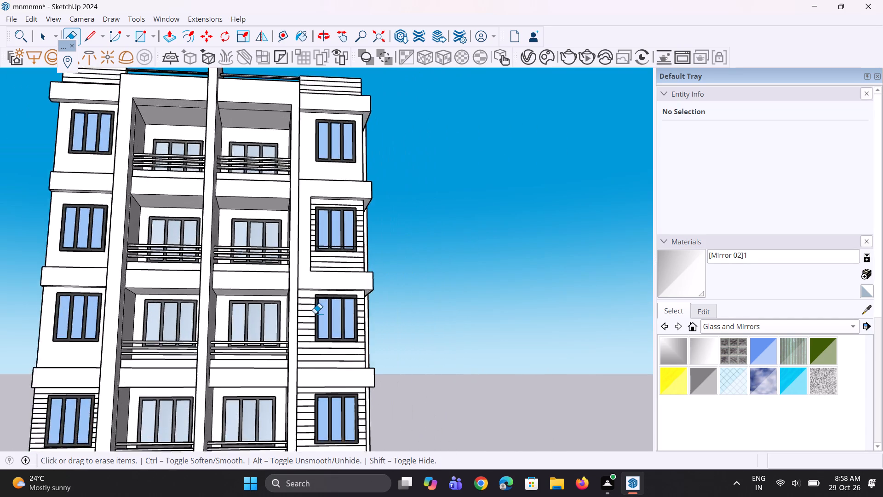
Erase the upper strip edges between the pillar and the window on the wall one floor below the striped one.
scroll(315, 313, down, 3)
scroll(315, 313, up, 13)
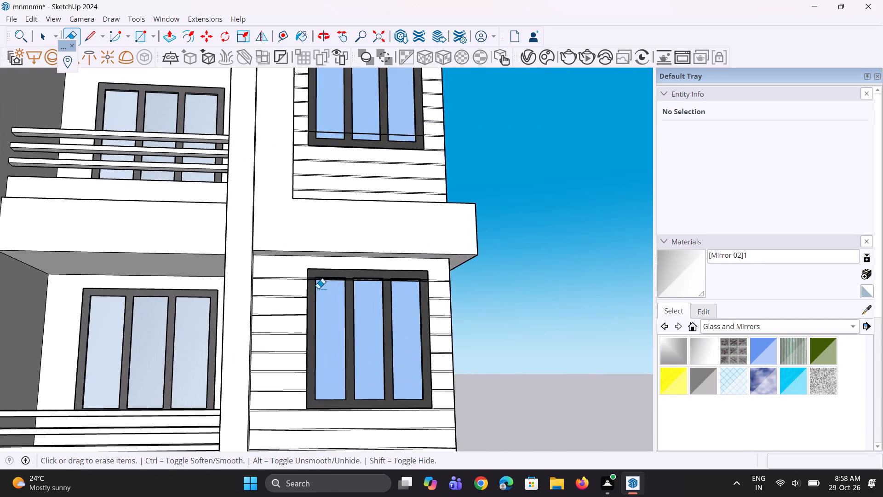
scroll(314, 289, up, 5)
click(287, 260)
drag(286, 267, 286, 282)
drag(286, 294, 286, 315)
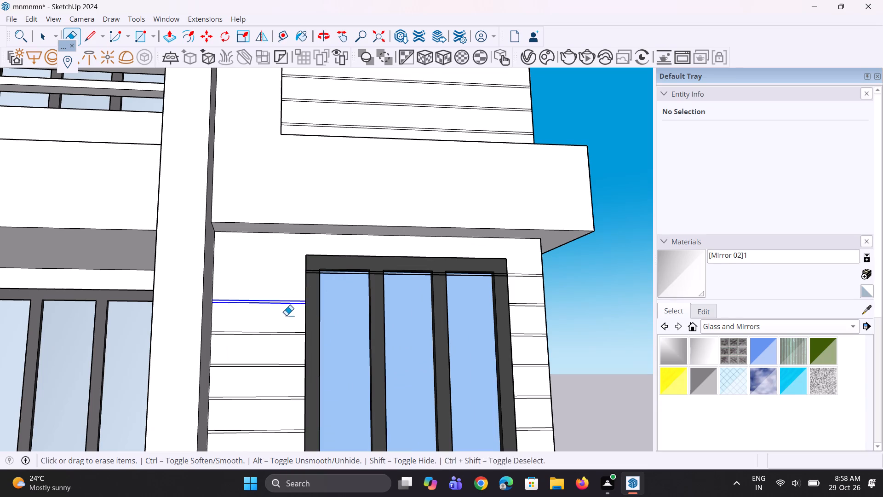
drag(286, 315, 286, 315)
drag(289, 325, 292, 342)
Erase the remaining strip edges between the pillar and this window, stopping above the window's bottom edge.
scroll(378, 250, down, 4)
scroll(361, 324, up, 4)
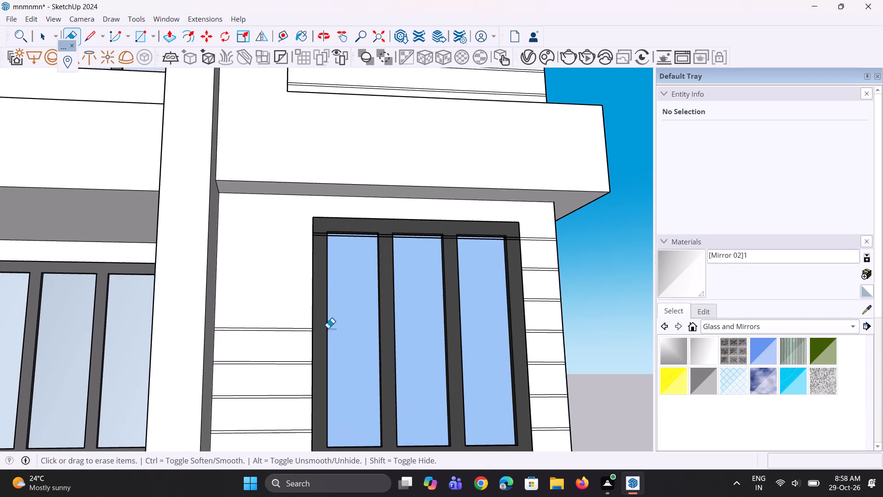
drag(294, 328, 292, 342)
drag(292, 359, 292, 374)
scroll(282, 230, down, 9)
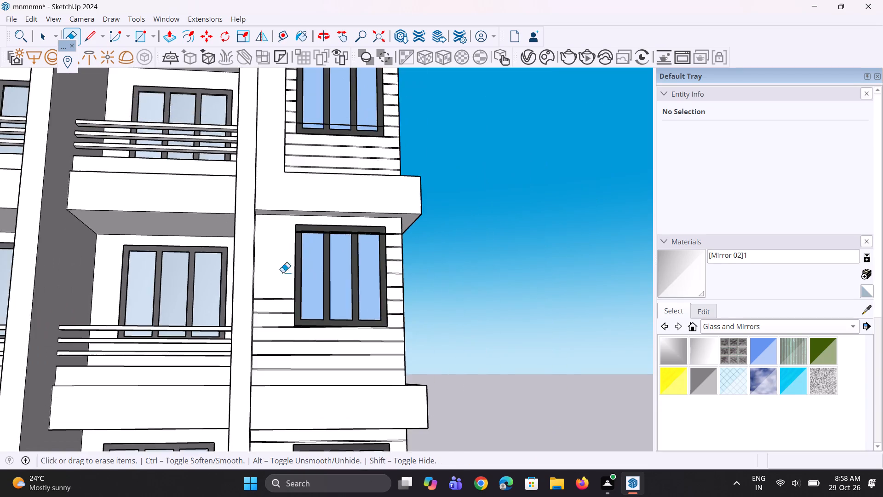
scroll(286, 361, up, 4)
scroll(251, 321, up, 4)
drag(257, 232, 256, 253)
drag(256, 260, 256, 284)
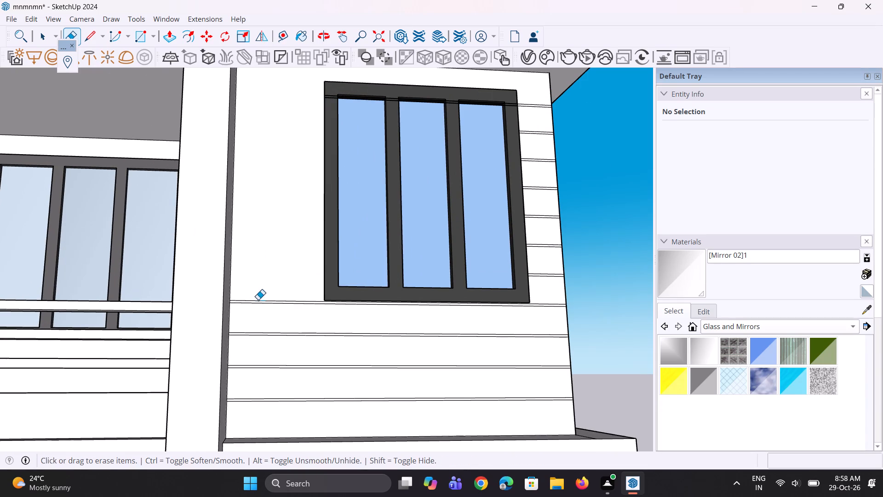
Erase the full-width strips below the same window, down to the ledge.
drag(258, 300, 259, 309)
drag(264, 326, 268, 343)
drag(271, 366, 276, 377)
drag(276, 389, 275, 405)
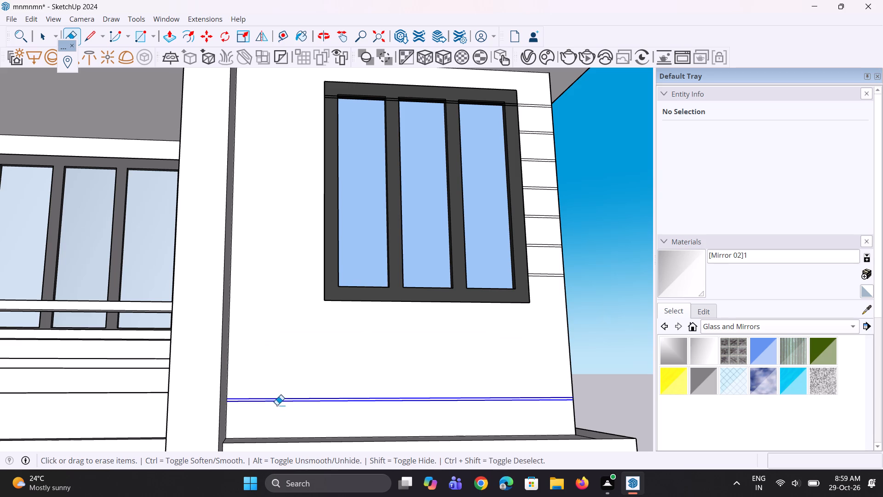
Erase the lower strip edges between the same window and the building's outer corner.
scroll(562, 260, up, 2)
drag(531, 275, 536, 299)
drag(533, 238, 533, 244)
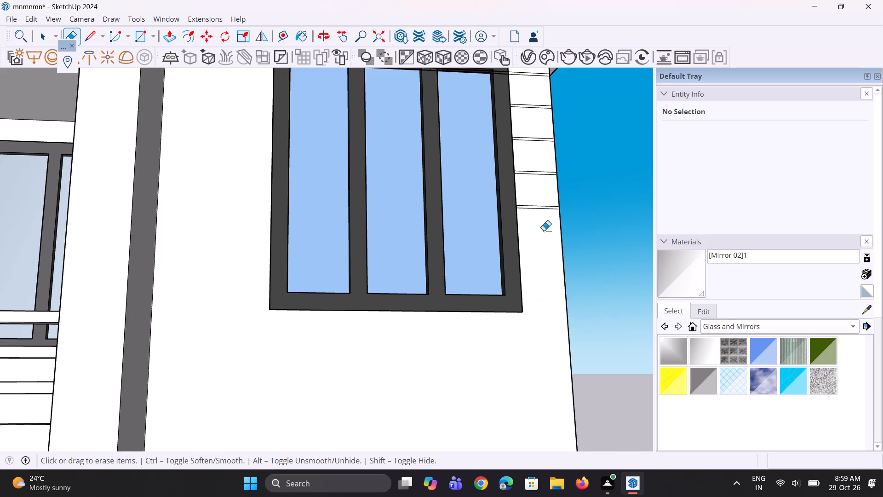
drag(530, 204, 530, 213)
drag(534, 164, 533, 176)
drag(530, 127, 534, 153)
Erase the remaining upper strip edges beside the outer corner and the strip crossing the top of the window.
scroll(371, 298, down, 5)
scroll(449, 186, up, 3)
scroll(491, 149, up, 4)
drag(479, 146, 470, 167)
drag(468, 185, 468, 204)
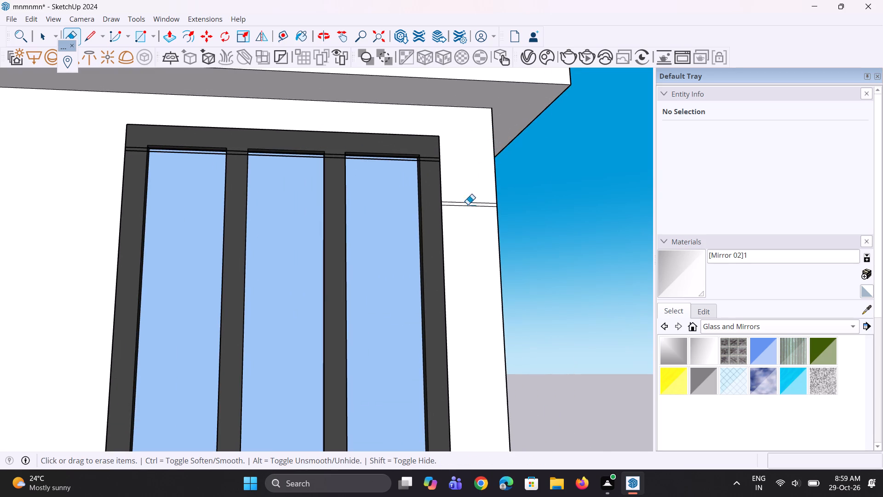
drag(468, 204, 468, 210)
drag(432, 152, 430, 170)
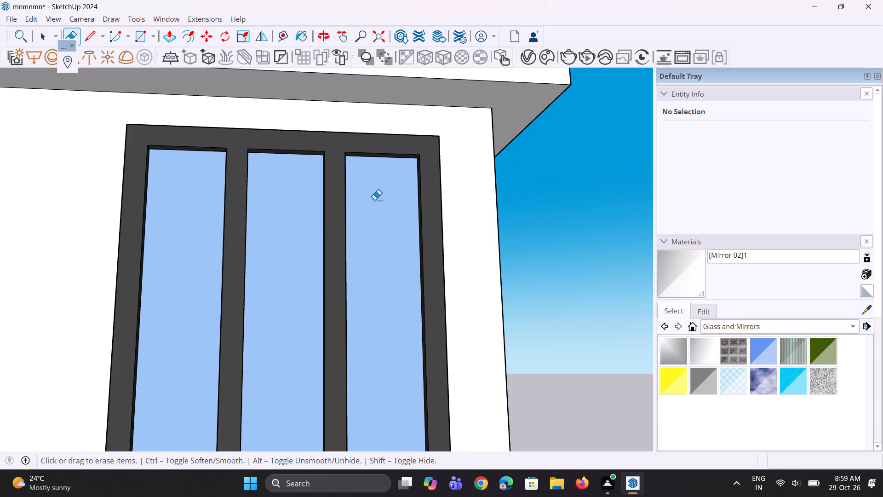
scroll(377, 200, down, 5)
scroll(472, 191, down, 12)
key(space)
key(space)
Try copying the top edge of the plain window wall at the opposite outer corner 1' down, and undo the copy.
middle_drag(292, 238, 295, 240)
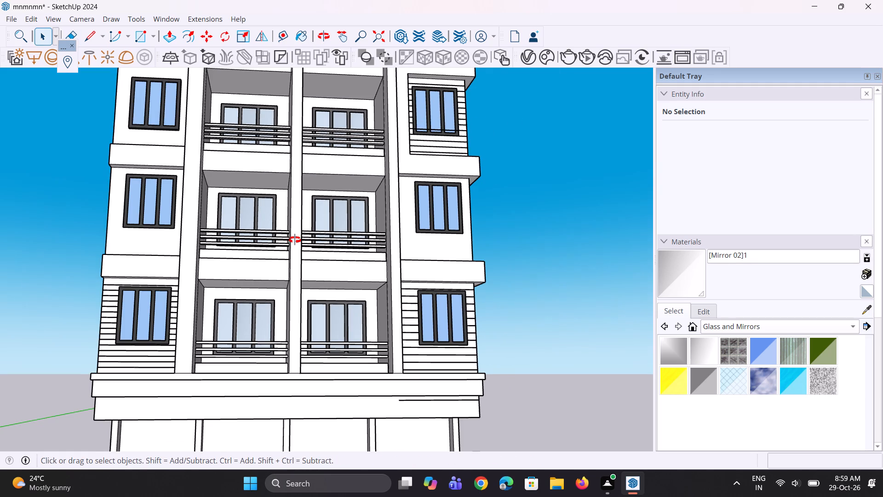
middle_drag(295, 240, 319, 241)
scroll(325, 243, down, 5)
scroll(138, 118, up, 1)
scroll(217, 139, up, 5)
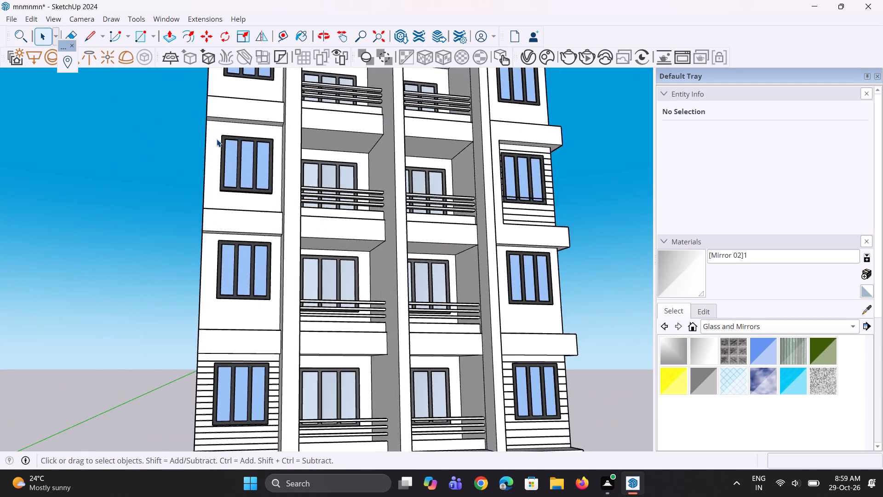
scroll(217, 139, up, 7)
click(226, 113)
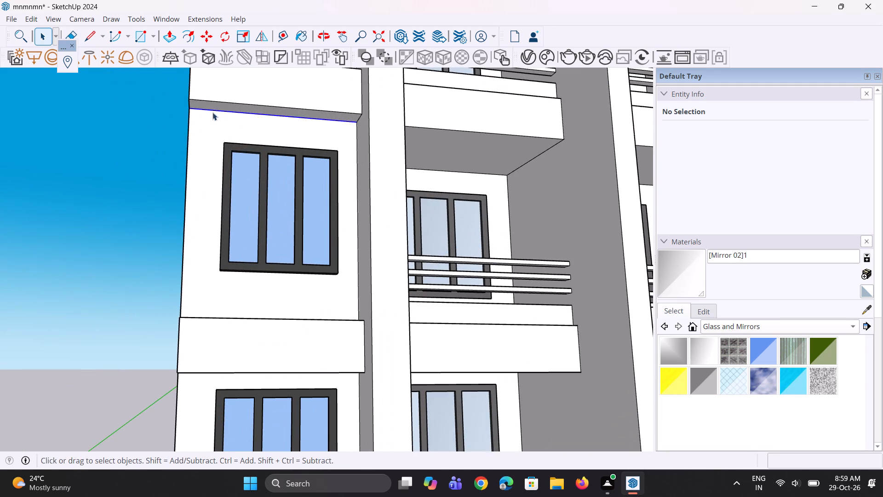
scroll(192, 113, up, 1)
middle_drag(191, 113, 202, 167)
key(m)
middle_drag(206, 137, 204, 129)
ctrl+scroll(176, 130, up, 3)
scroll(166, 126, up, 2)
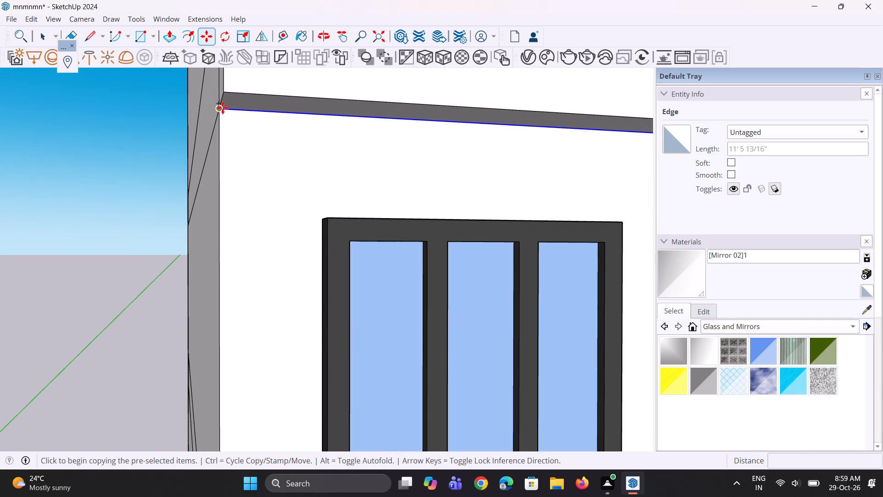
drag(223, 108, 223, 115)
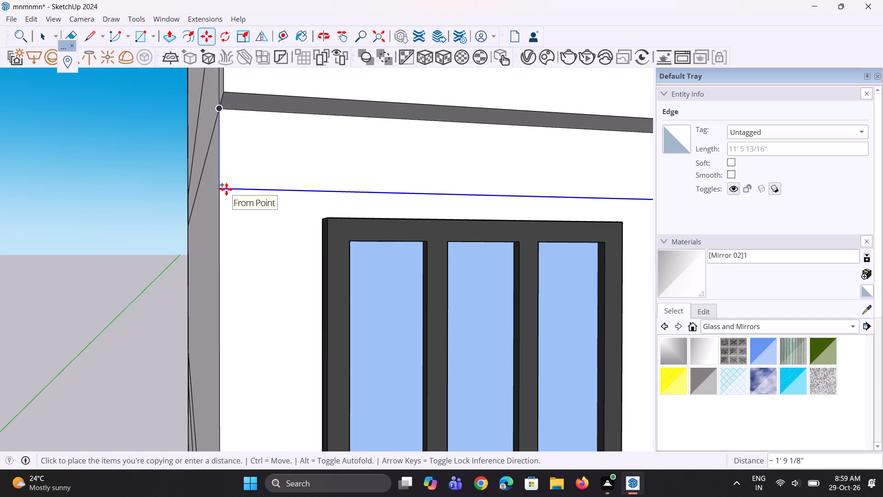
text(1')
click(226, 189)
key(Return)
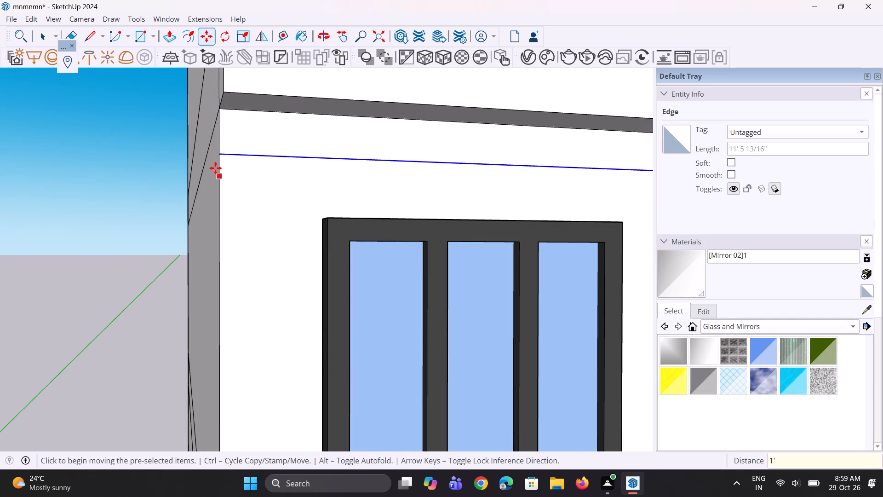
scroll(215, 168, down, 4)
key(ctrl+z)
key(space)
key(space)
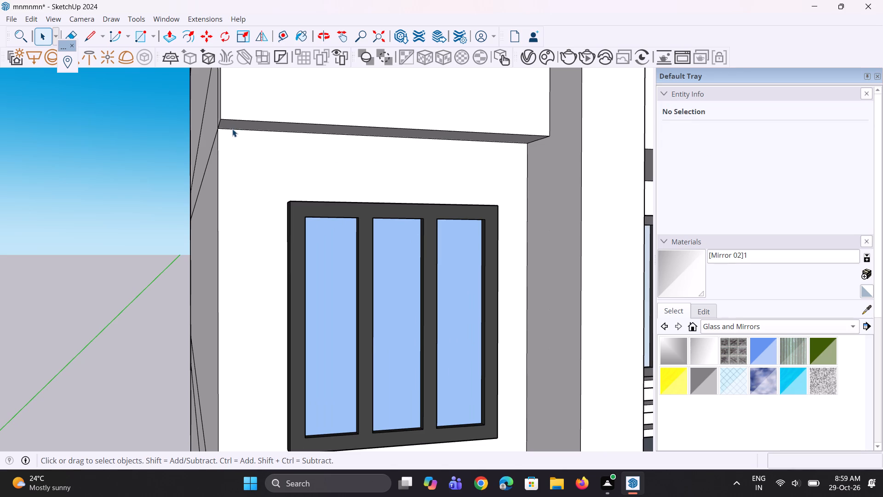
Copy the top edge of this plain window wall 1' down the wall face.
click(232, 130)
key(m)
scroll(214, 130, up, 2)
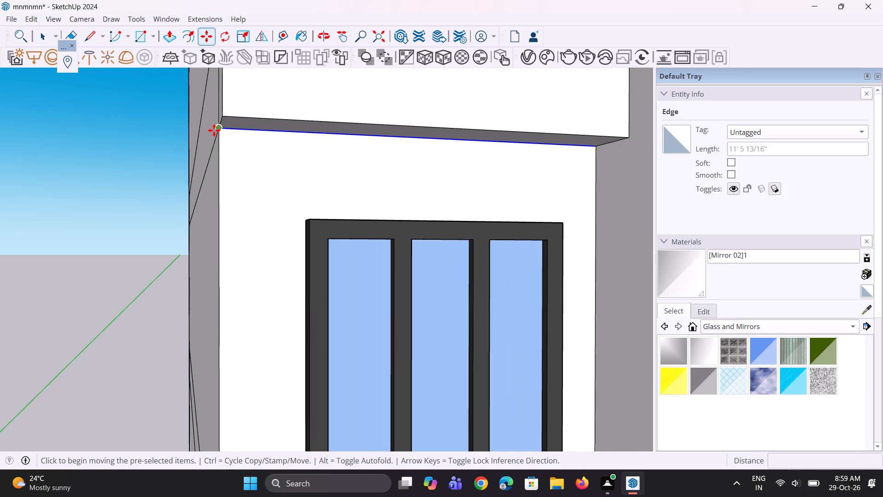
click(218, 131)
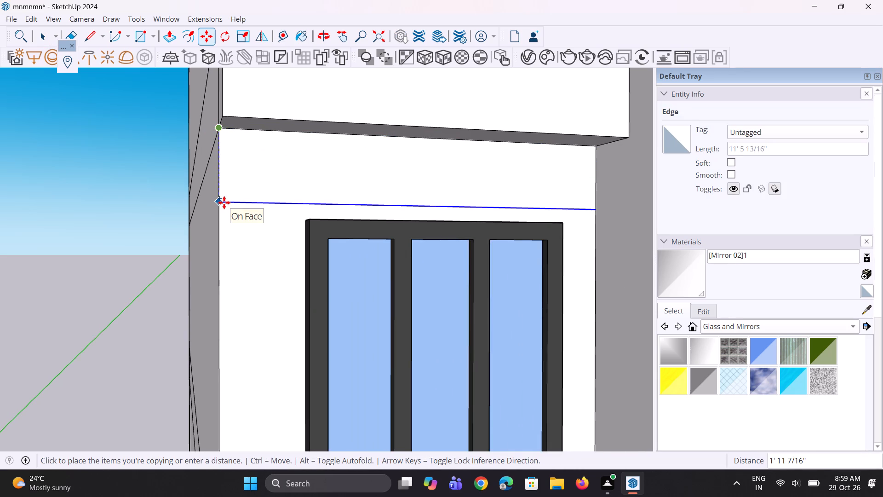
key(1)
key(apostrophe)
key(Return)
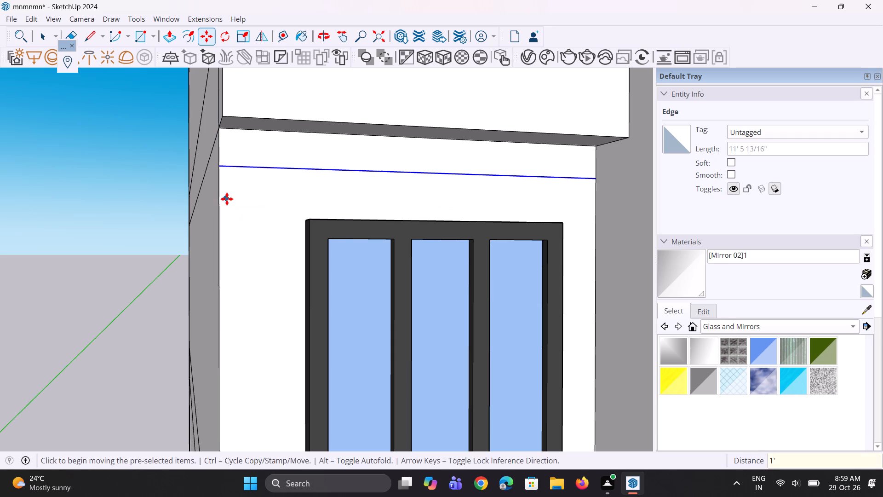
Copy the new horizontal line 1" down to form a thin groove strip.
key(space)
key(space)
scroll(238, 180, up, 3)
key(m)
scroll(237, 173, up, 5)
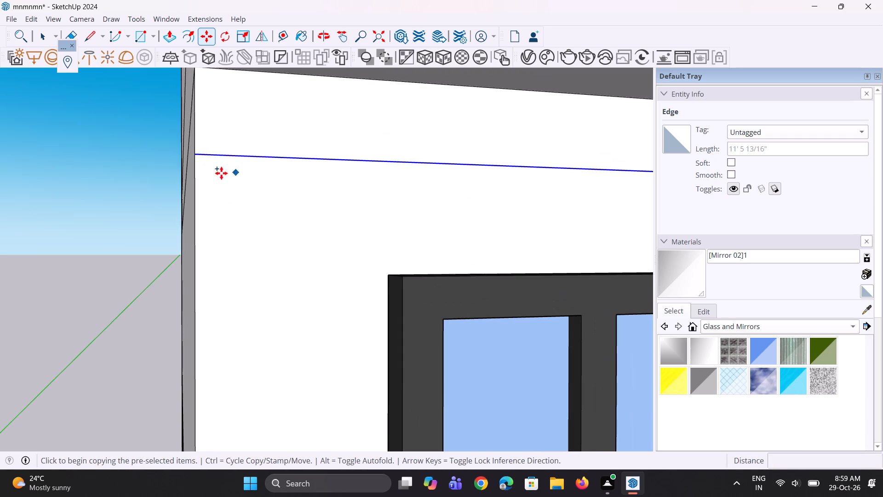
scroll(185, 165, up, 2)
click(201, 145)
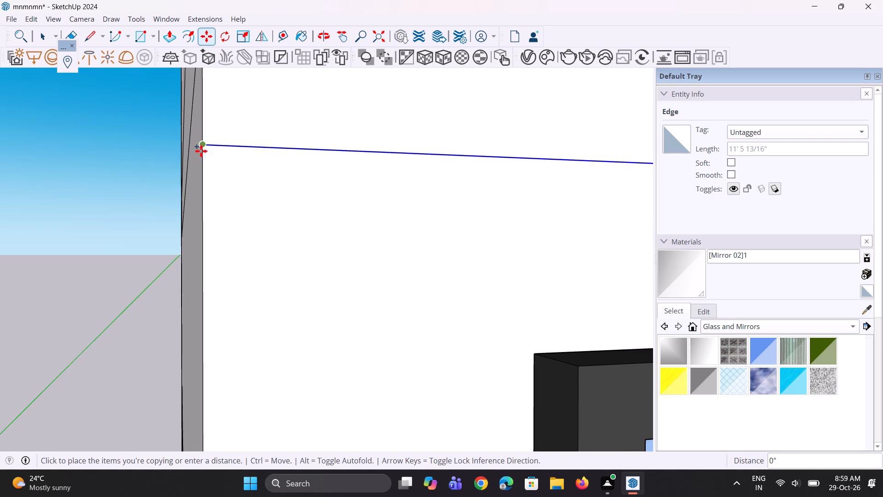
text(1")
key(Return)
key(space)
Copy the thin strip face down the wall by about 1' 1/2".
click(211, 155)
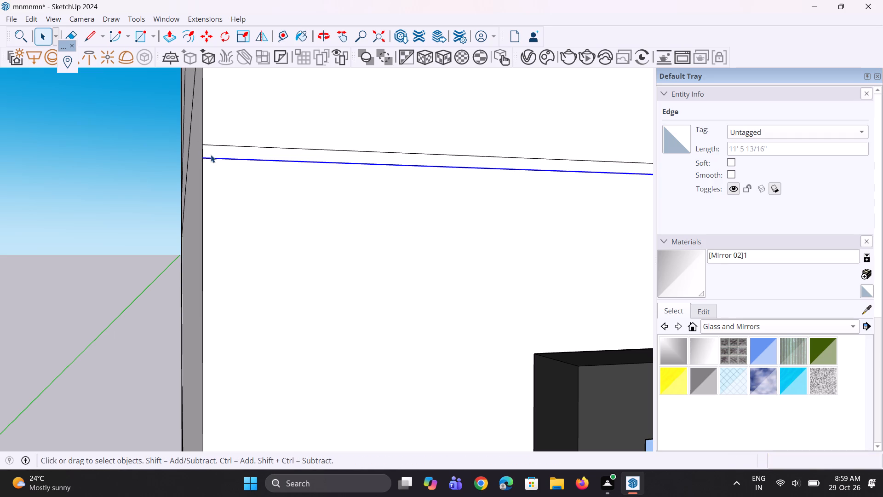
scroll(211, 155, down, 3)
key(m)
scroll(208, 150, down, 5)
middle_drag(235, 176, 233, 181)
scroll(214, 160, up, 3)
click(206, 143)
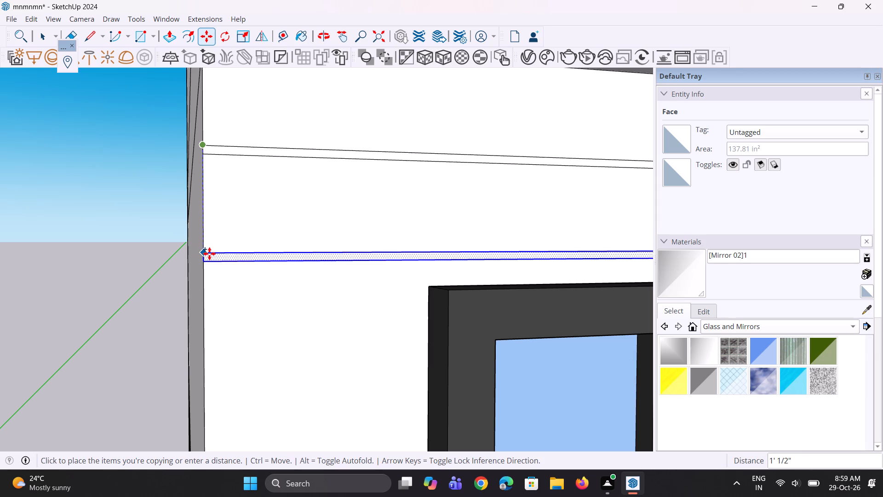
click(209, 254)
Repeat the strip copy 15 times down the window wall at the same spacing.
scroll(178, 176, down, 11)
middle_drag(187, 183, 172, 210)
text(*15)
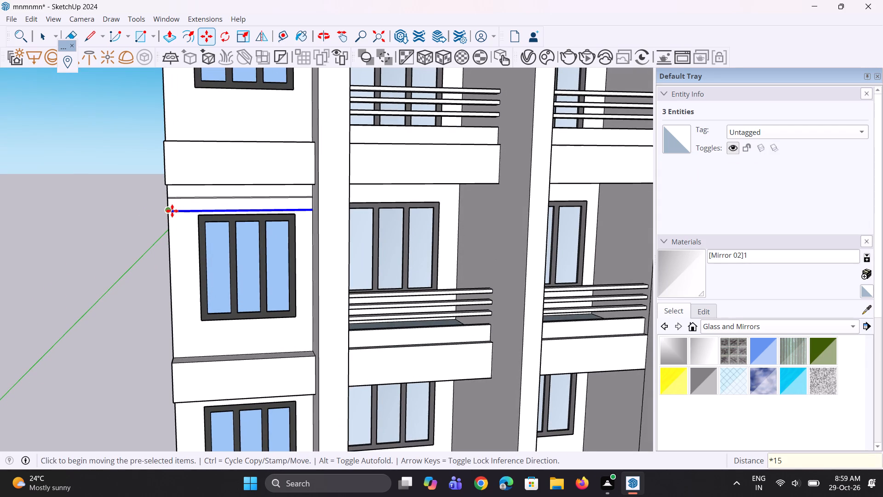
key(Return)
scroll(172, 211, down, 3)
key(space)
scroll(179, 237, up, 3)
key(space)
click(80, 263)
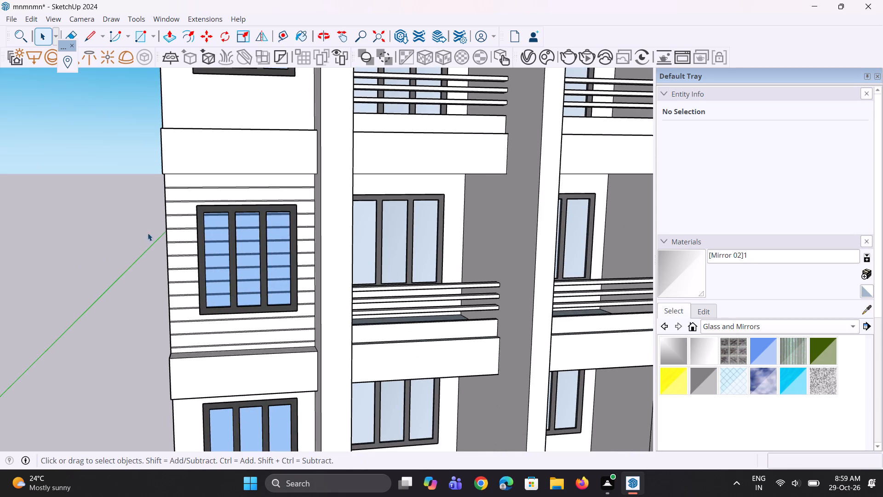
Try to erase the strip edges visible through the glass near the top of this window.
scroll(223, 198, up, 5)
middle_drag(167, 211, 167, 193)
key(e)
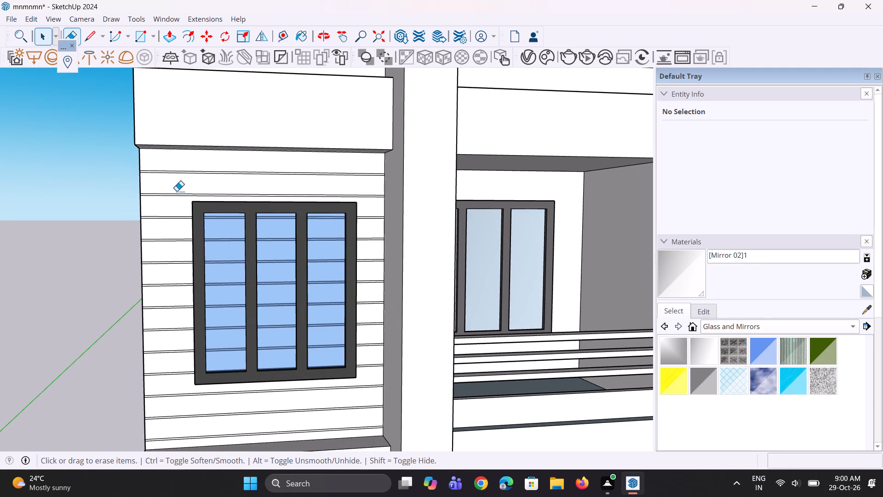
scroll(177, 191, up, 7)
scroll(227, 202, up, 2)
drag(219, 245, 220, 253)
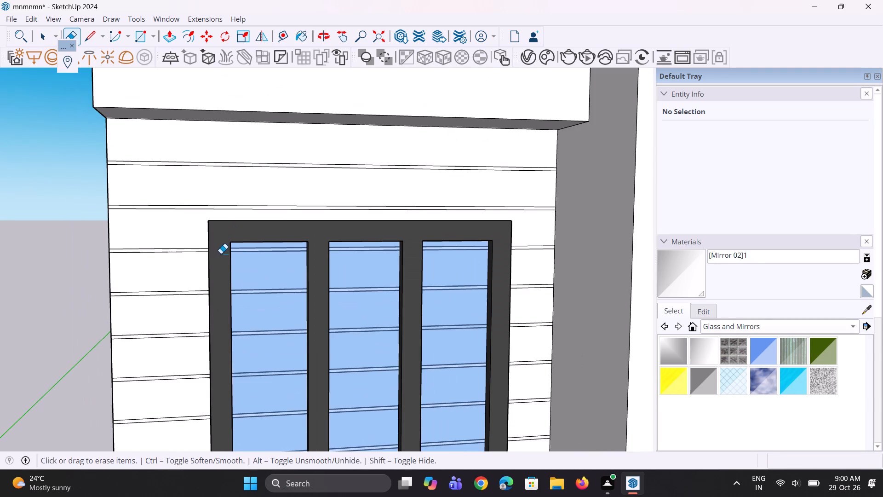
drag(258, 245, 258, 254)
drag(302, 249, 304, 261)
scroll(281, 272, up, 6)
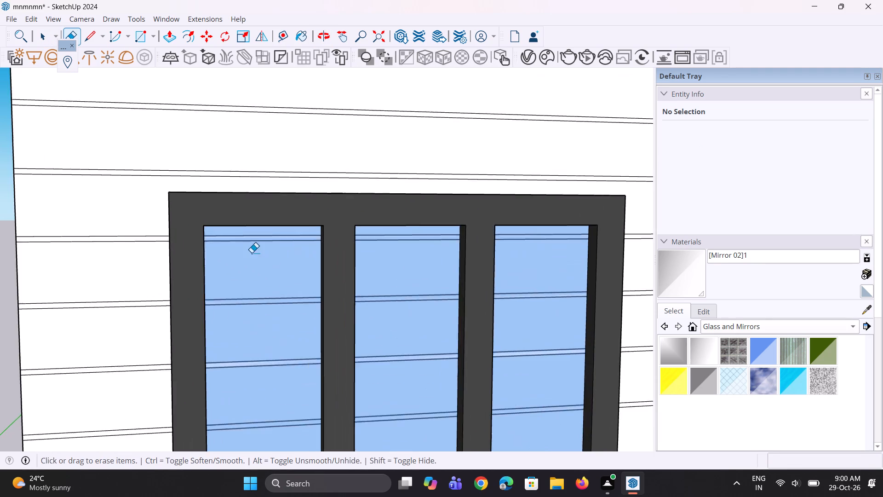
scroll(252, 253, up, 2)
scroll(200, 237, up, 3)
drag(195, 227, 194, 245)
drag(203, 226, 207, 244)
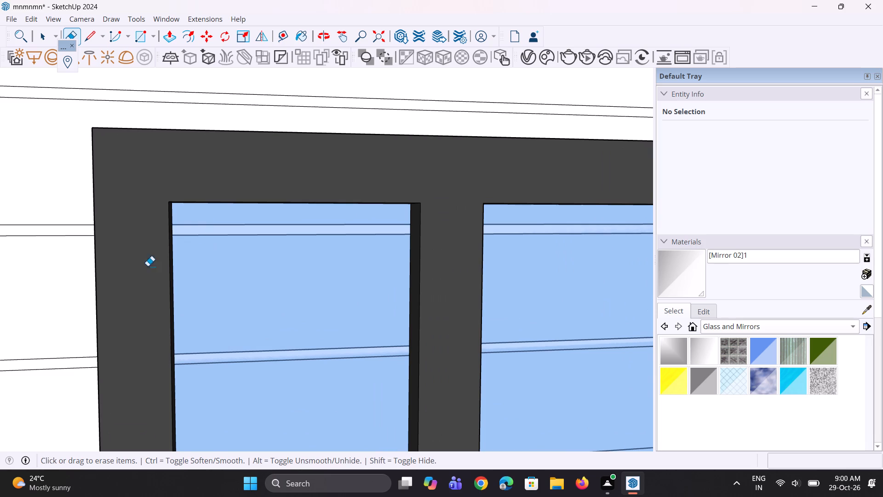
Move the window group 6" back into the wall so its front face is flush with the wall surface.
middle_drag(126, 269, 396, 260)
scroll(370, 264, up, 2)
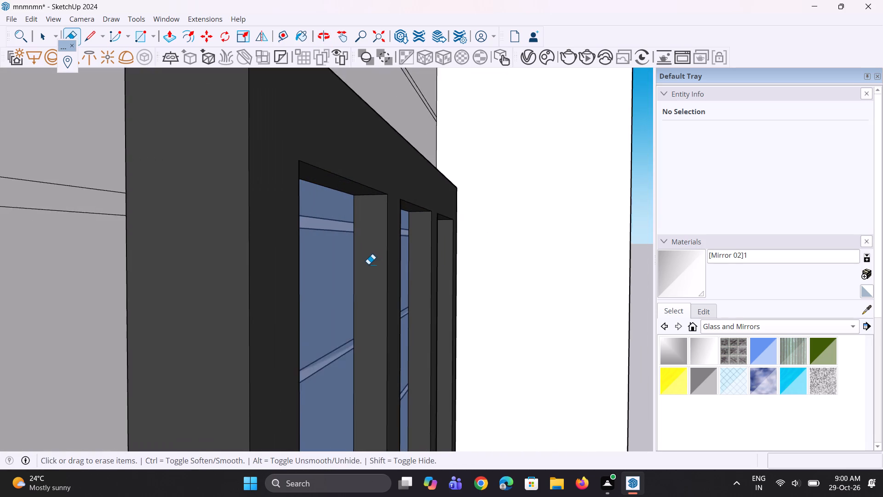
scroll(368, 264, up, 1)
scroll(214, 220, down, 14)
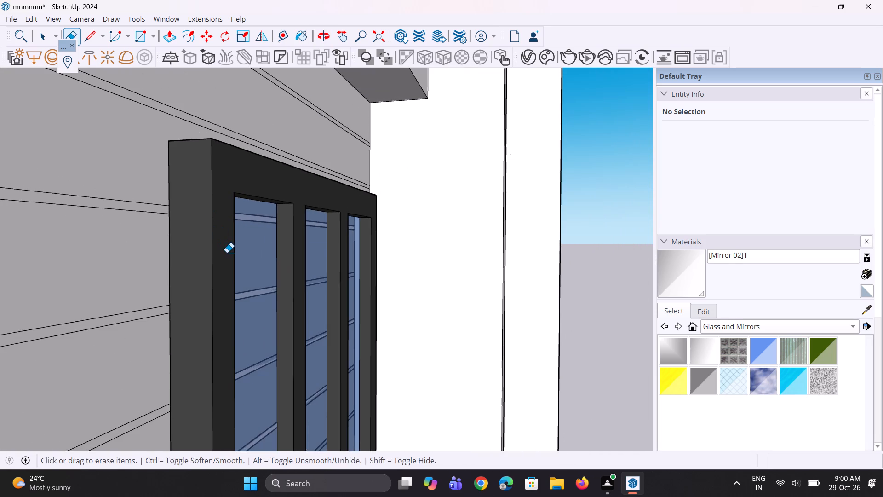
key(space)
click(254, 251)
scroll(159, 177, down, 14)
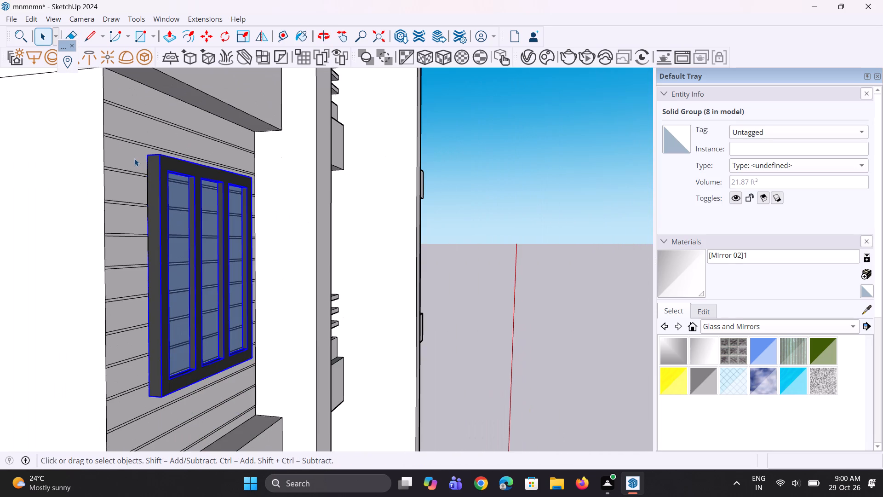
scroll(182, 332, up, 4)
scroll(167, 435, up, 3)
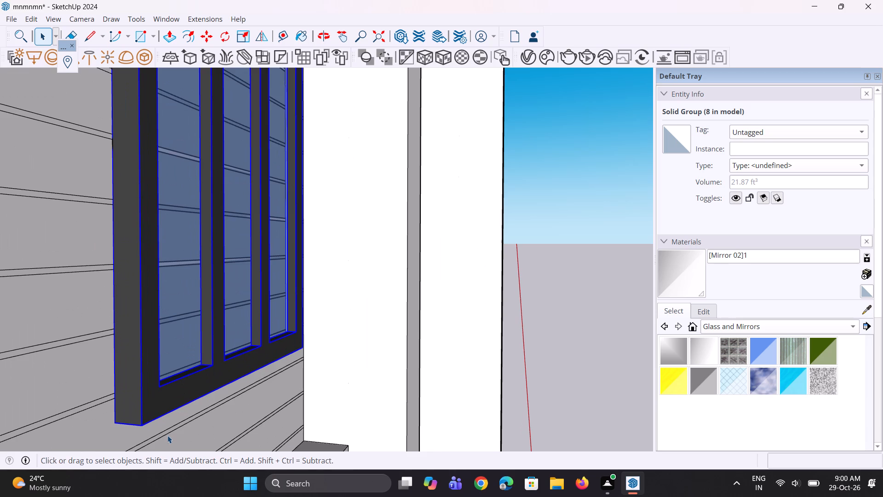
key(m)
click(138, 428)
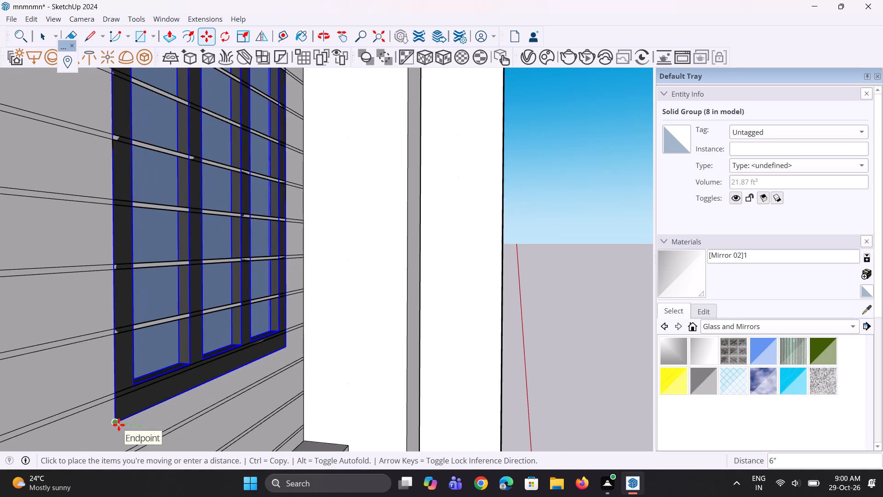
click(119, 425)
scroll(117, 294, down, 4)
middle_drag(139, 290, 0, 298)
scroll(0, 298, down, 1)
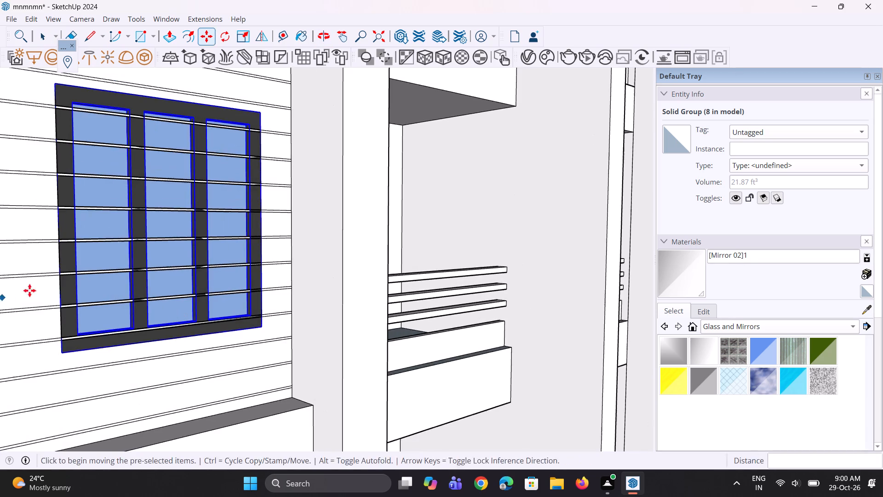
Erase the groove strip edges crossing the upper part of the three-pane window's glass and frame.
key(space)
key(space)
scroll(82, 132, up, 4)
key(e)
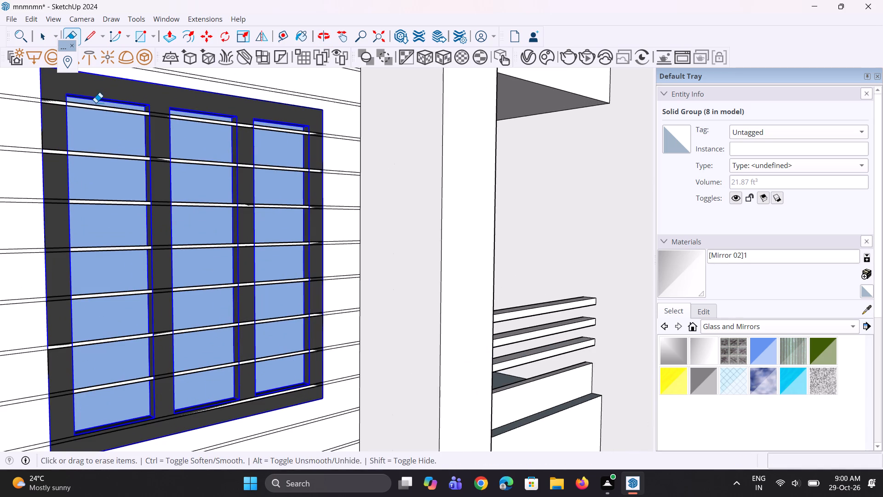
drag(96, 103, 90, 126)
drag(87, 156, 87, 165)
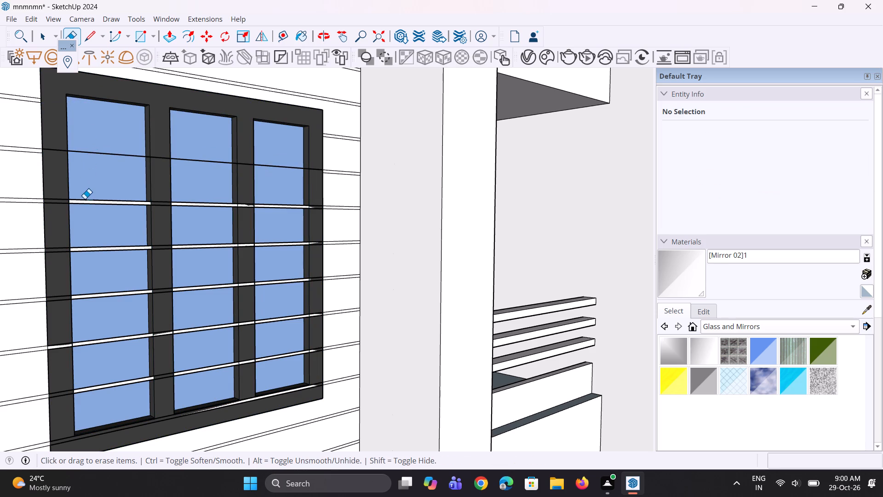
drag(85, 191, 85, 199)
drag(95, 142, 93, 160)
scroll(101, 258, up, 4)
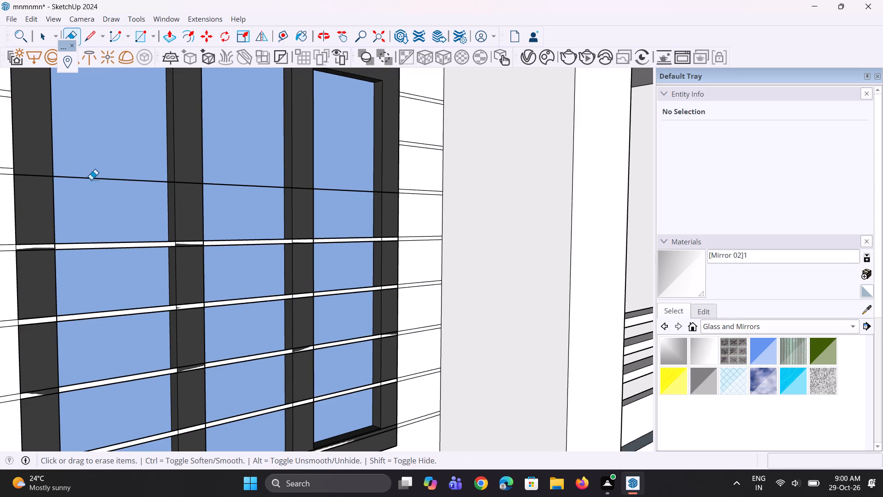
drag(95, 173, 98, 198)
drag(99, 241, 99, 254)
scroll(117, 164, down, 5)
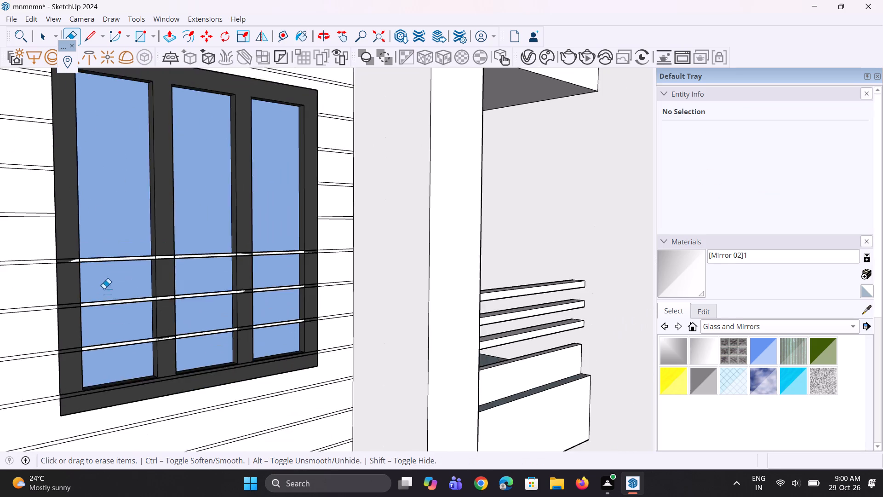
Erase the remaining strip edges crossing the lower part of the same window, down to its bottom frame.
scroll(98, 296, up, 4)
drag(97, 233, 97, 254)
drag(101, 296, 102, 323)
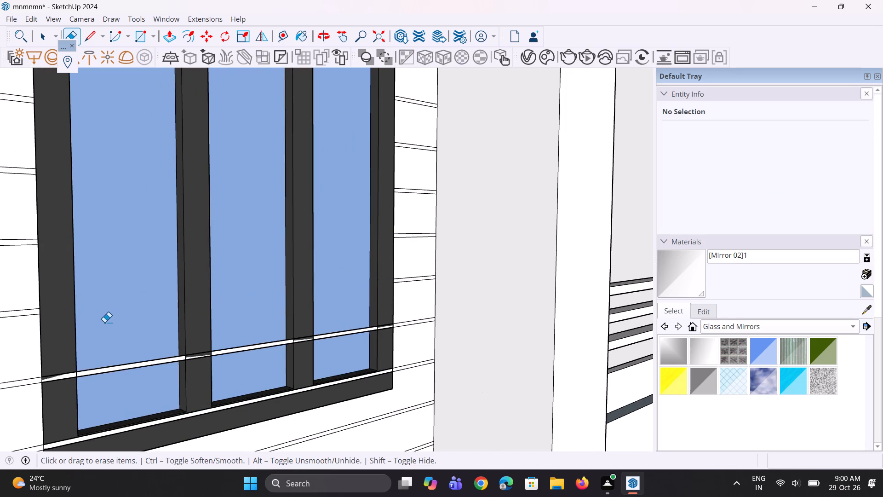
drag(97, 370, 97, 375)
scroll(74, 327, down, 10)
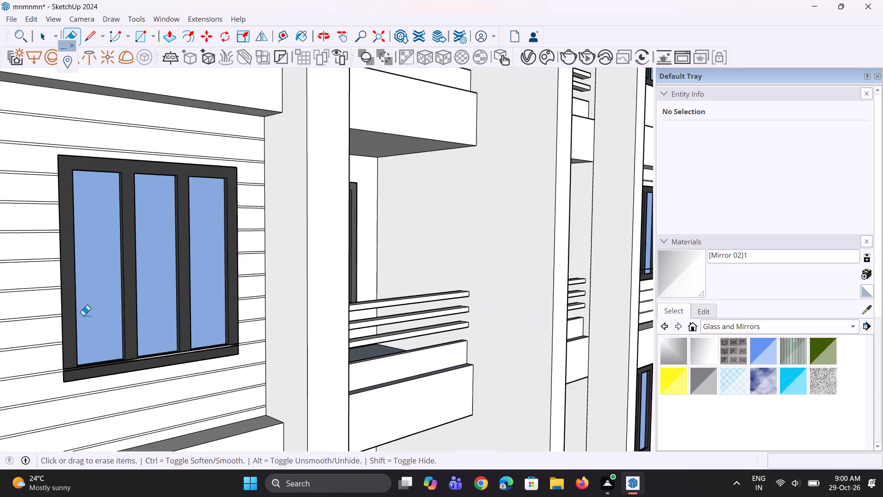
scroll(77, 350, up, 8)
drag(115, 375, 115, 375)
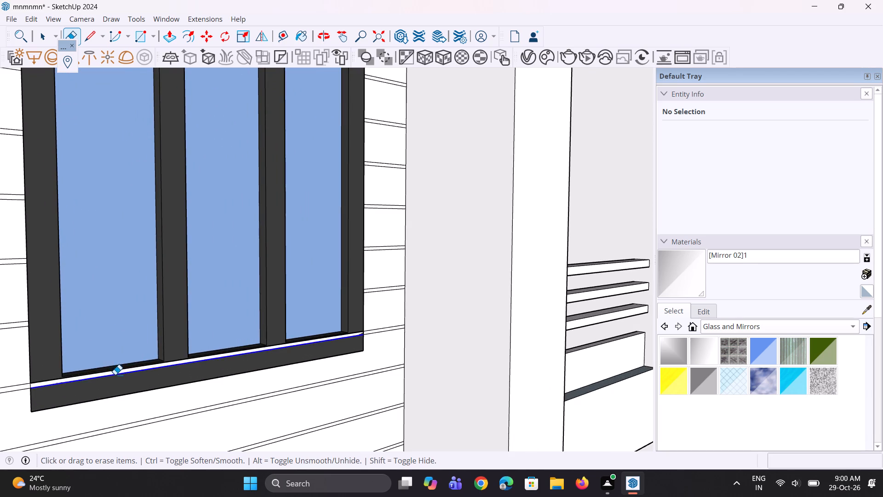
drag(115, 375, 115, 369)
scroll(115, 358, down, 4)
ctrl+scroll(128, 353, up, 7)
key(ctrl+z)
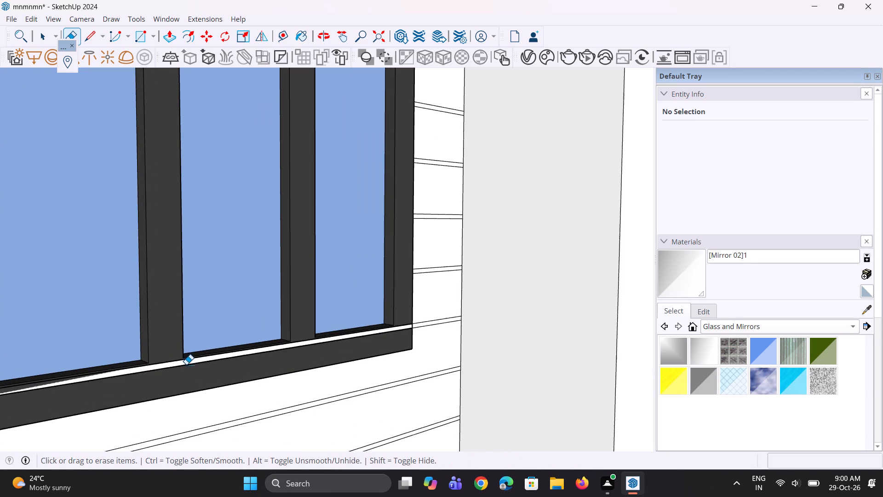
drag(185, 364, 164, 364)
scroll(179, 357, down, 17)
Examine the window walls on the front facade, checking the grooved walls around the windows.
key(space)
key(space)
scroll(147, 341, down, 8)
key(space)
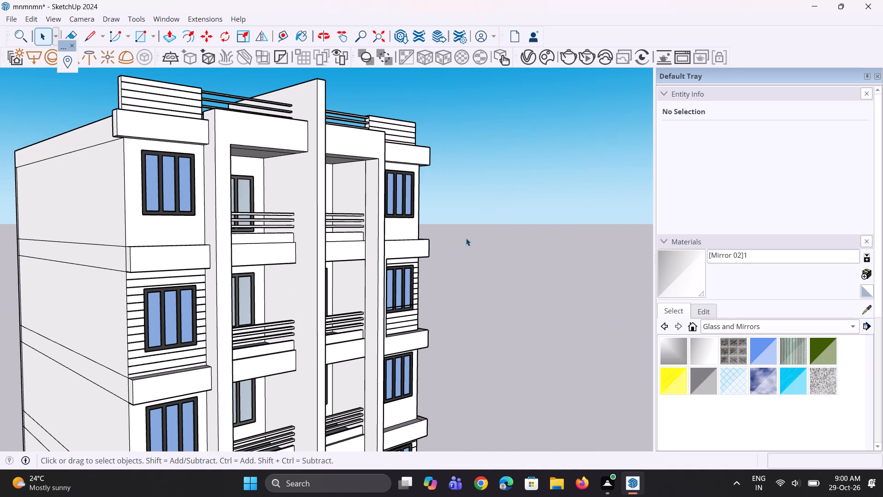
click(466, 237)
middle_drag(393, 278, 292, 304)
scroll(540, 195, up, 4)
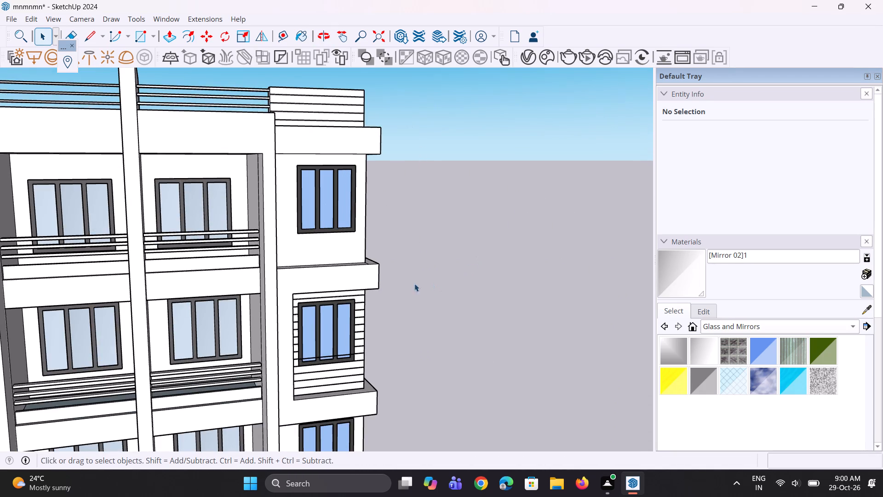
scroll(327, 248, up, 2)
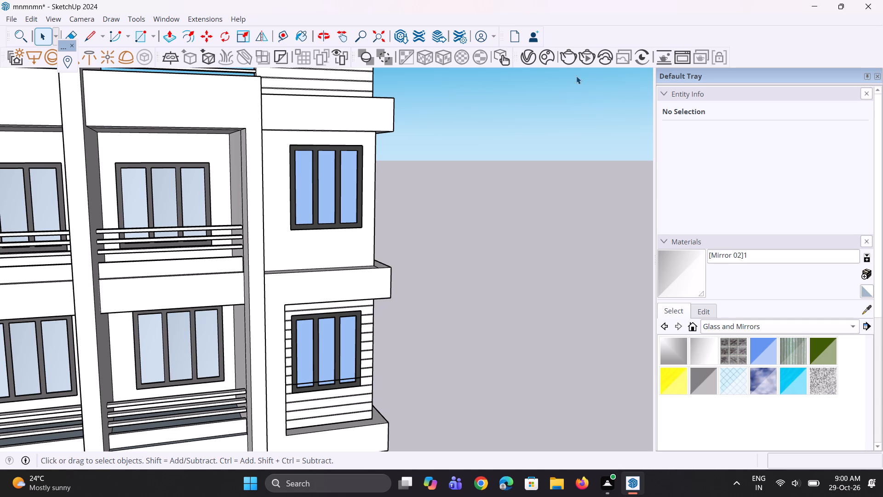
scroll(462, 103, up, 1)
scroll(453, 106, down, 7)
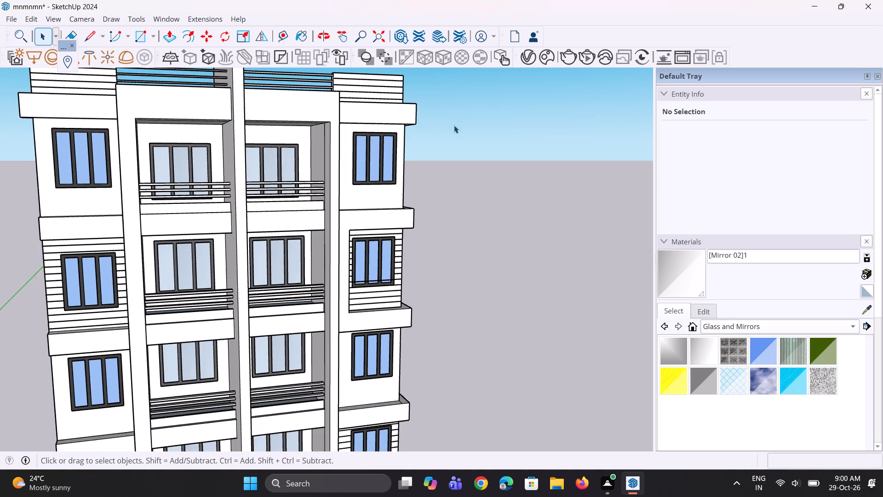
Draw a 12' 6" horizontal line across the adjoining single-window wall, starting at the corner from the top groove's upper edge.
middle_drag(449, 124, 171, 123)
scroll(261, 255, up, 10)
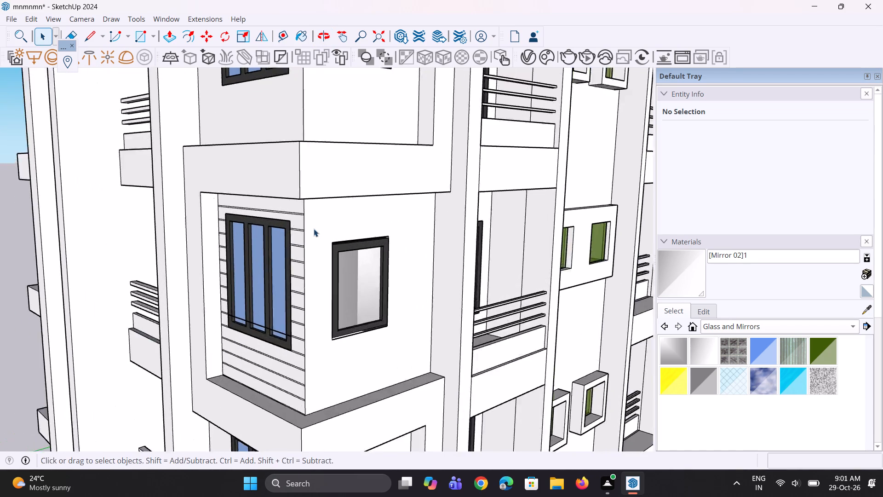
scroll(314, 229, up, 5)
middle_drag(324, 233, 311, 232)
key(l)
scroll(302, 216, up, 3)
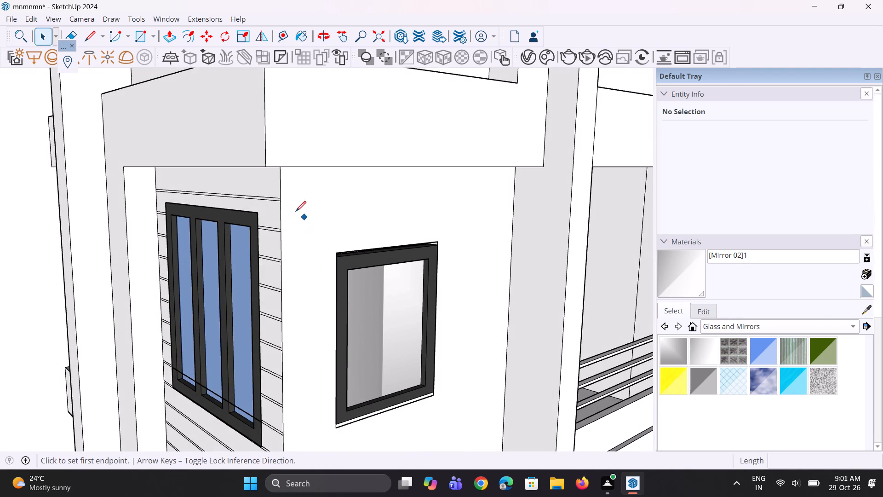
scroll(295, 209, up, 6)
click(259, 183)
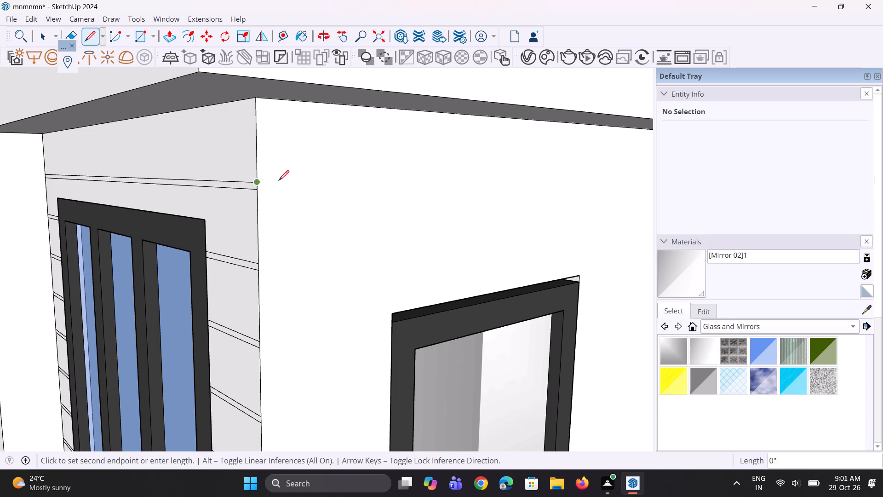
scroll(280, 180, down, 5)
scroll(458, 156, up, 2)
middle_drag(488, 159, 281, 162)
scroll(318, 186, down, 5)
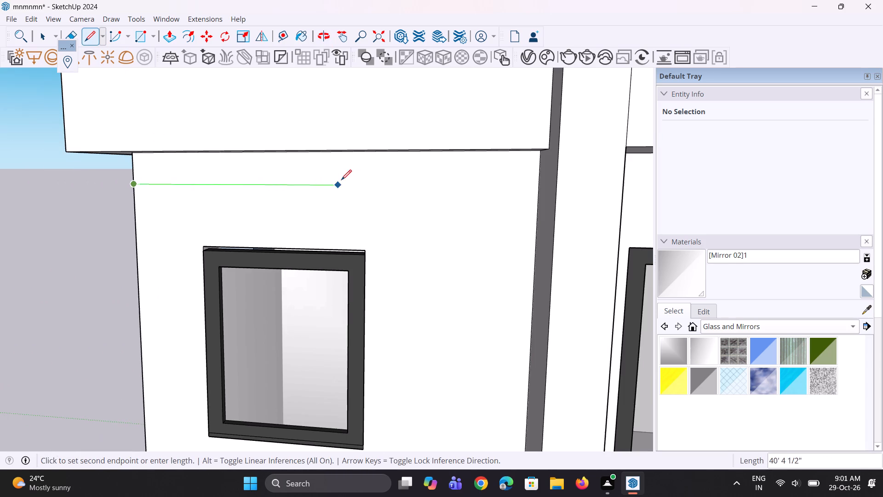
click(539, 186)
Draw a parallel 12' 6" line just below it, starting at the corner from the top groove's lower edge.
middle_drag(292, 219, 354, 191)
scroll(215, 178, up, 3)
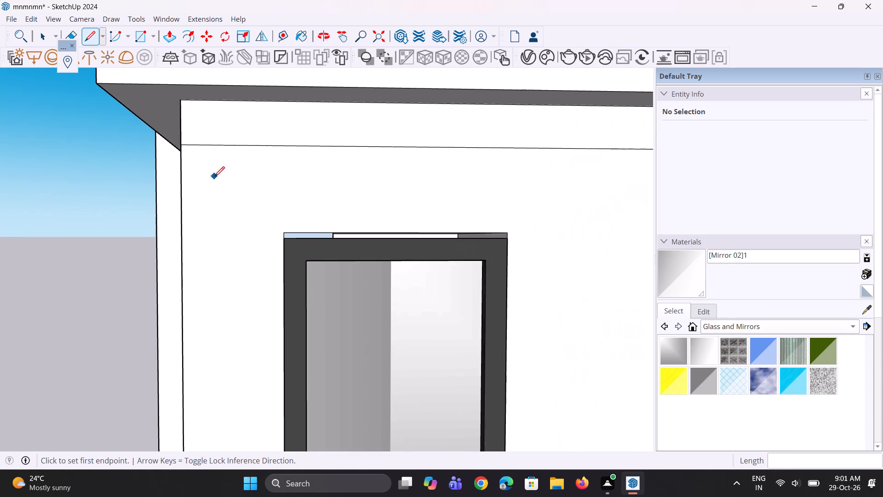
middle_drag(287, 177, 392, 183)
scroll(294, 177, down, 1)
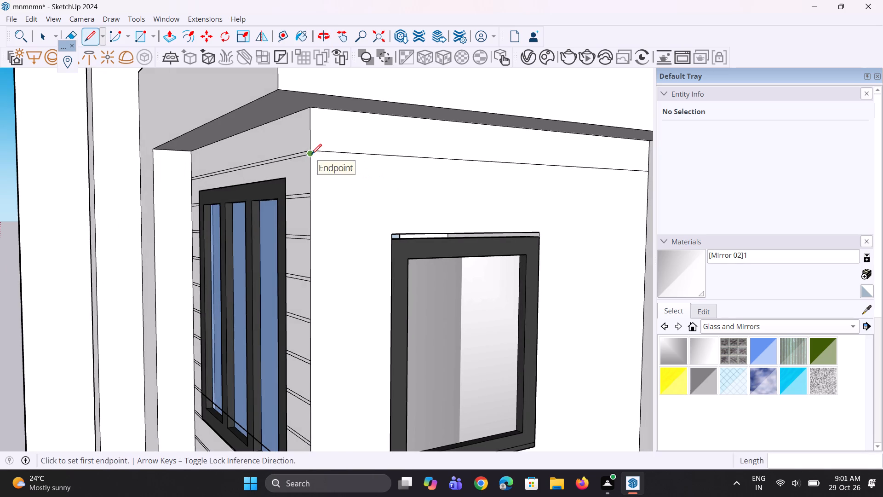
drag(311, 154, 315, 161)
scroll(336, 164, down, 4)
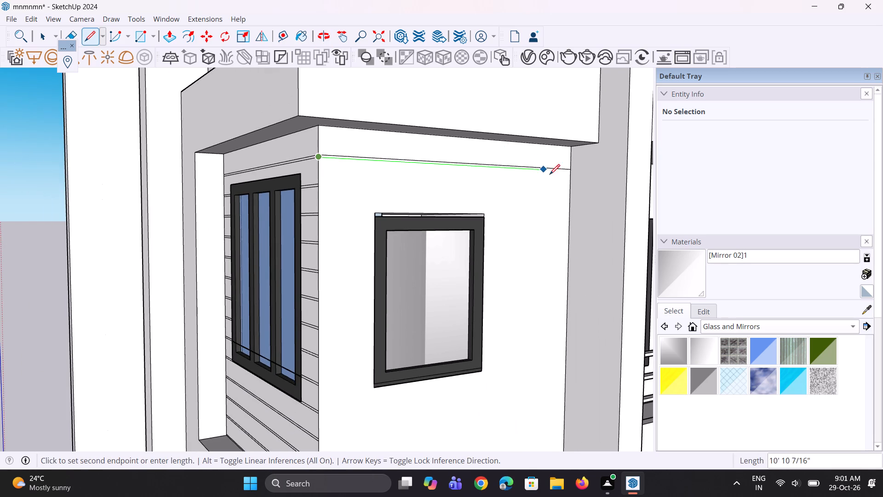
scroll(550, 174, up, 2)
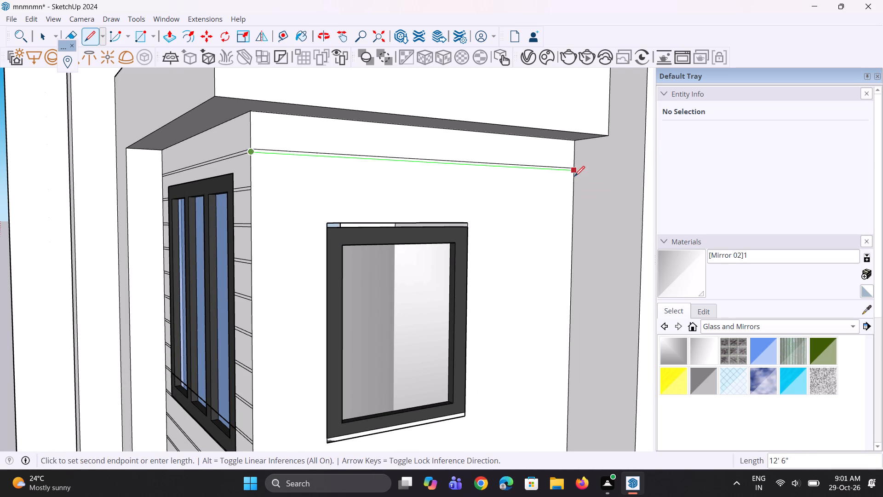
click(574, 176)
scroll(520, 182, up, 3)
key(space)
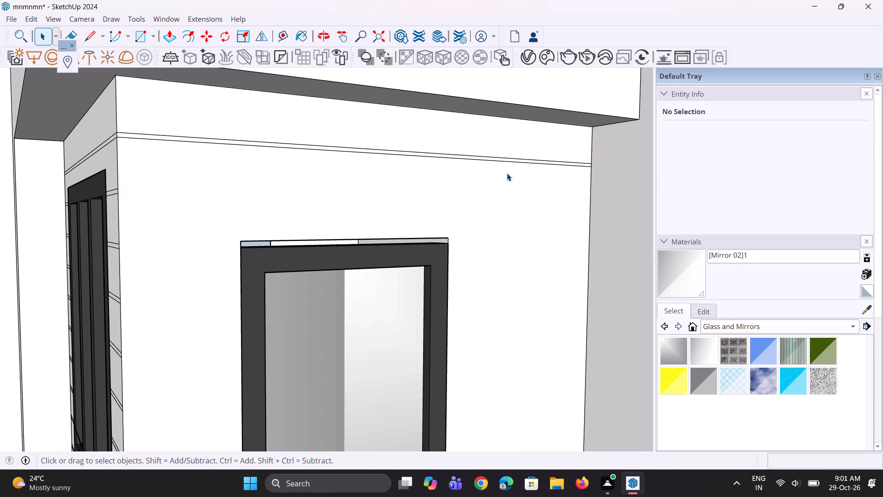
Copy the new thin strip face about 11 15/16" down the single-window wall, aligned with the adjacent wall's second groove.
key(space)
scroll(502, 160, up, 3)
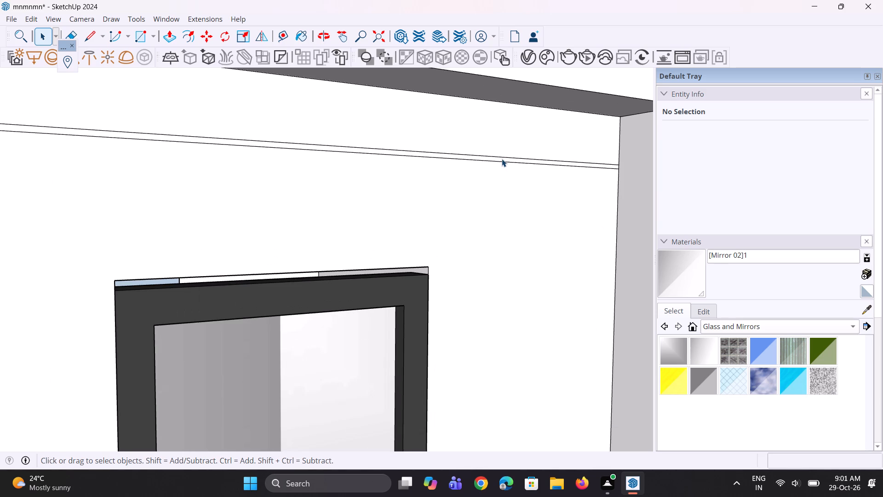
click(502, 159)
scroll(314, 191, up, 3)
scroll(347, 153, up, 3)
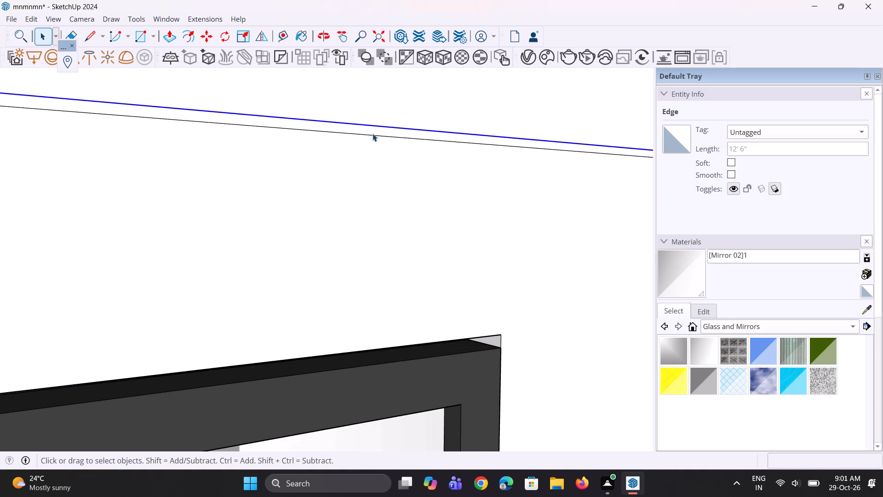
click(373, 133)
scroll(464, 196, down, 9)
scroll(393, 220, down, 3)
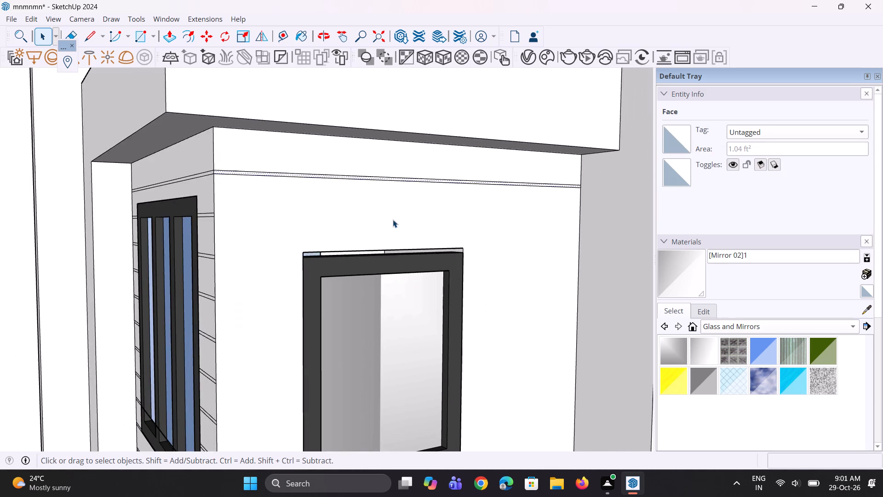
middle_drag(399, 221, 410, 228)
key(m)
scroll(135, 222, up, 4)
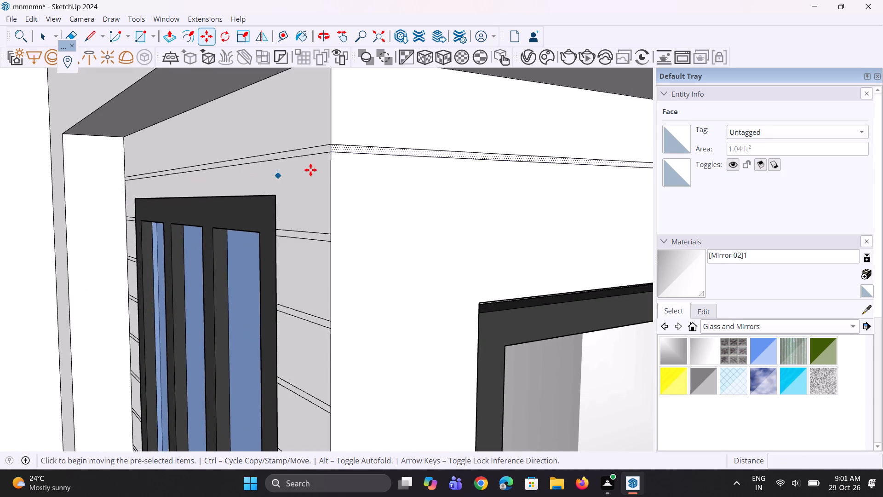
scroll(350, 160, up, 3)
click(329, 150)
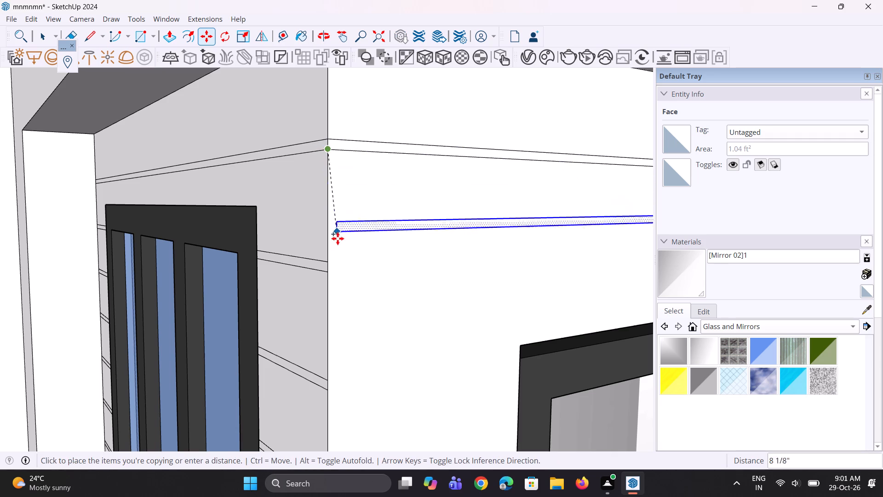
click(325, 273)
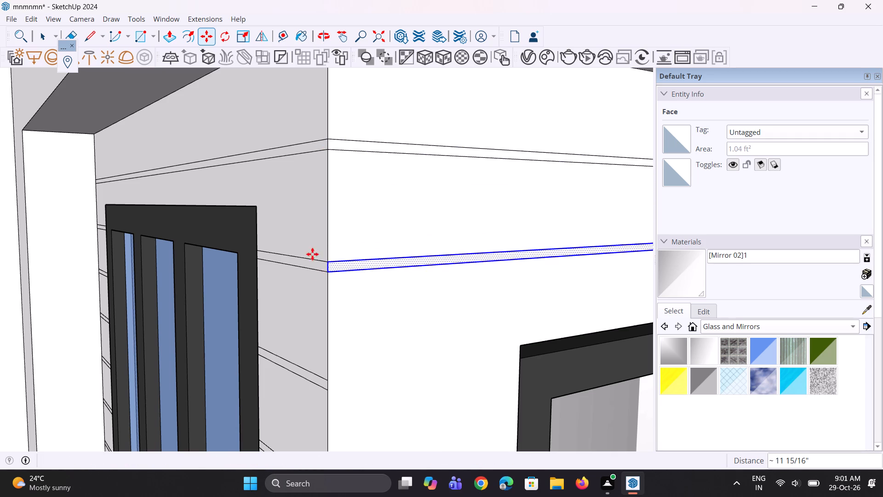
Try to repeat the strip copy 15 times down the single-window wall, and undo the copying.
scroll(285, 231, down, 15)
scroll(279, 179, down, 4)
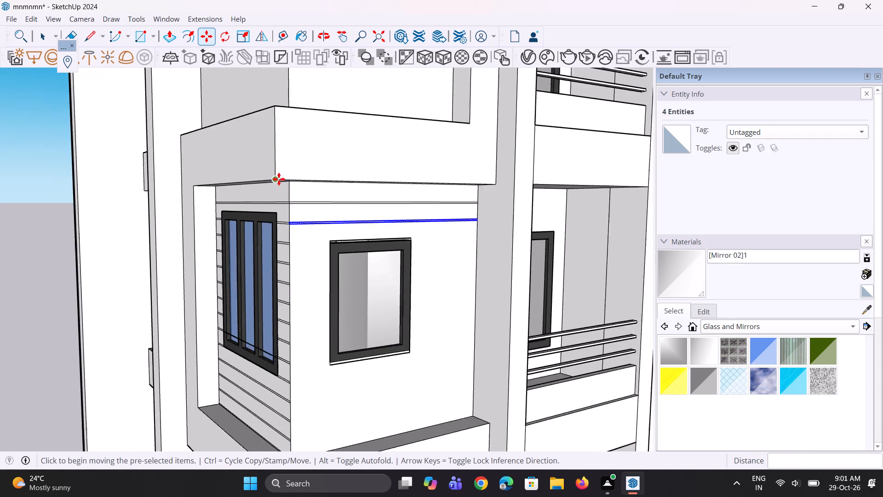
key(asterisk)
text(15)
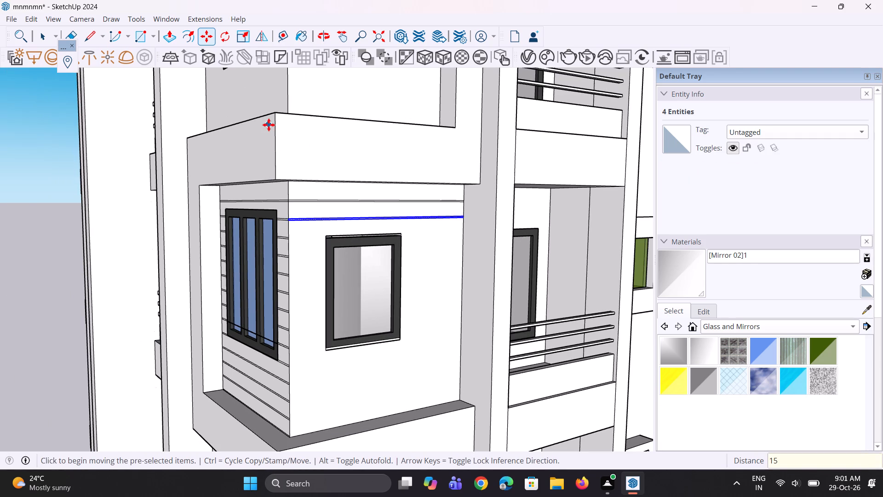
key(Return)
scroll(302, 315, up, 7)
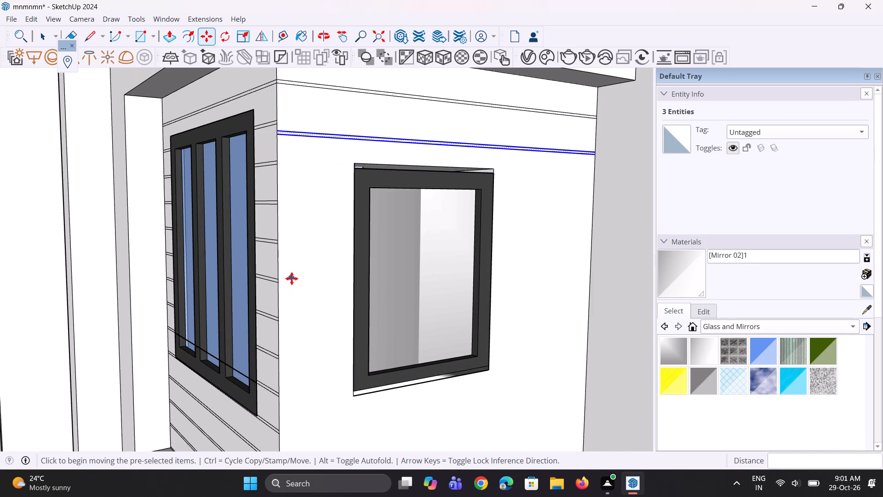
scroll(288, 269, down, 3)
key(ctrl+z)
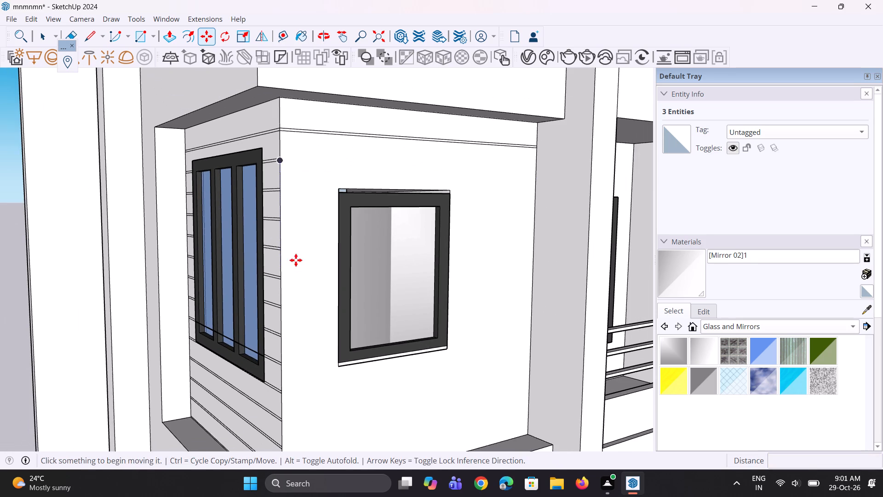
Copy the top strip face of the single-window wall down about 11 7/8", level with the adjacent wall's second groove.
key(space)
key(space)
scroll(247, 120, up, 4)
key(space)
key(space)
scroll(306, 148, up, 6)
key(space)
key(space)
click(295, 132)
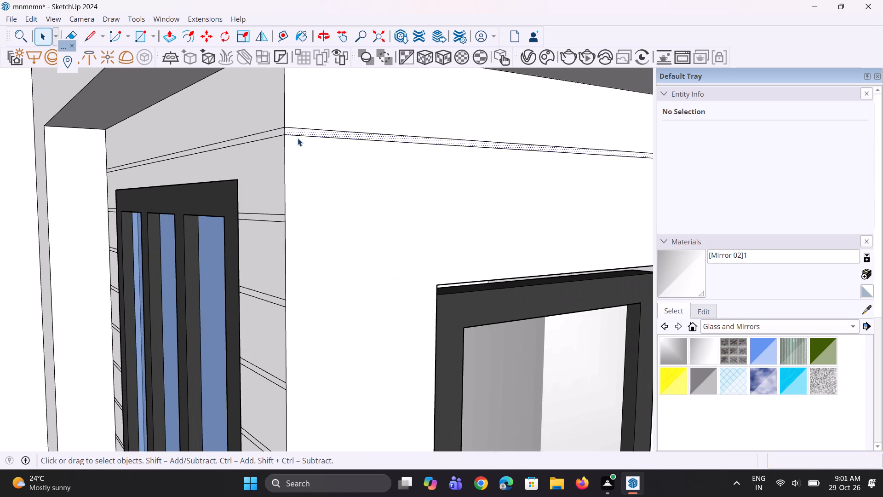
key(m)
scroll(296, 175, up, 3)
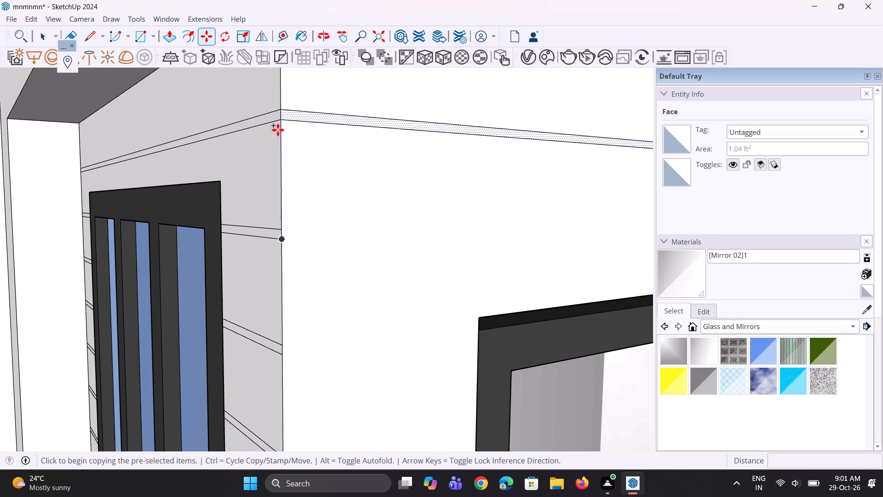
click(278, 119)
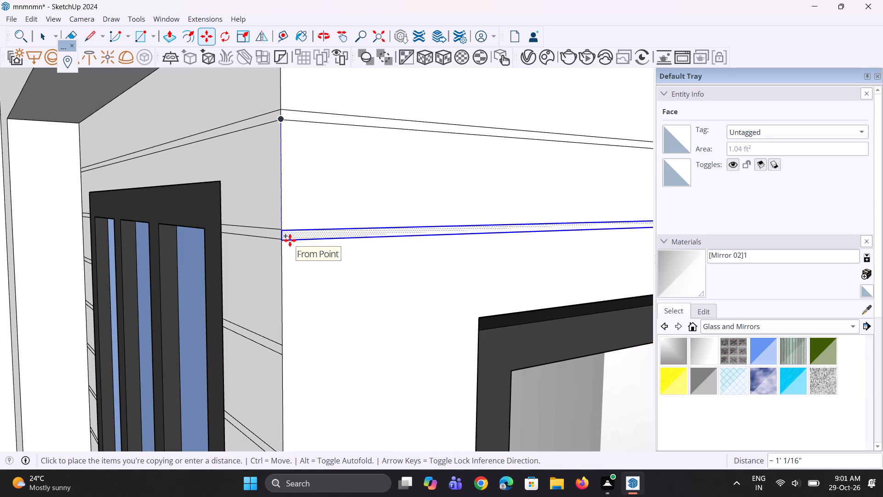
click(290, 239)
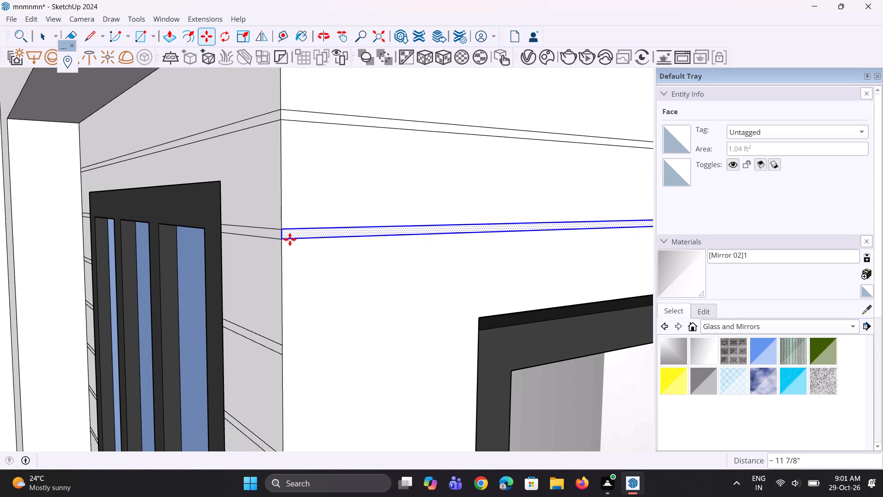
Repeat the strip copy 15 times down the single-window wall at the same spacing.
text(*15)
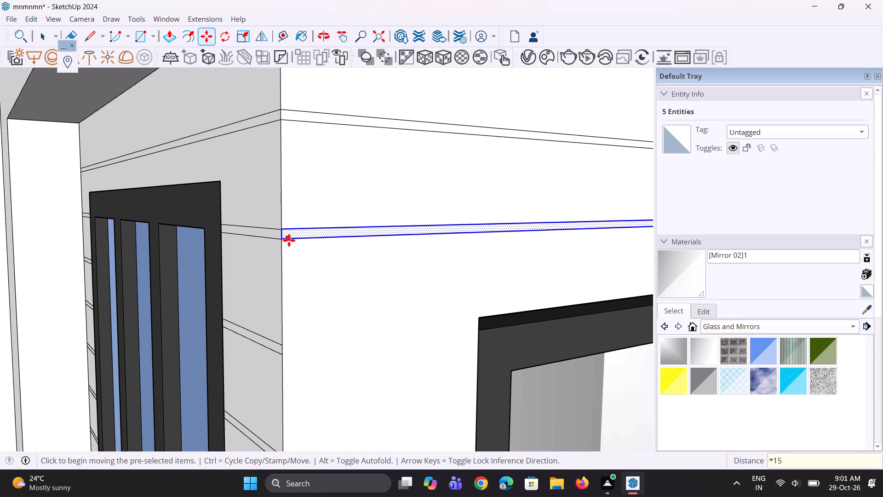
key(Return)
scroll(185, 234, down, 18)
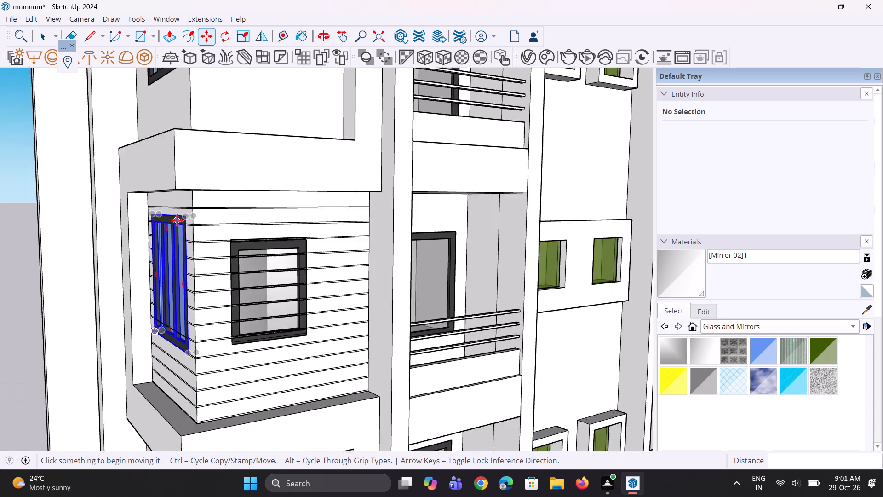
scroll(184, 229, up, 2)
key(space)
scroll(177, 496, up, 1)
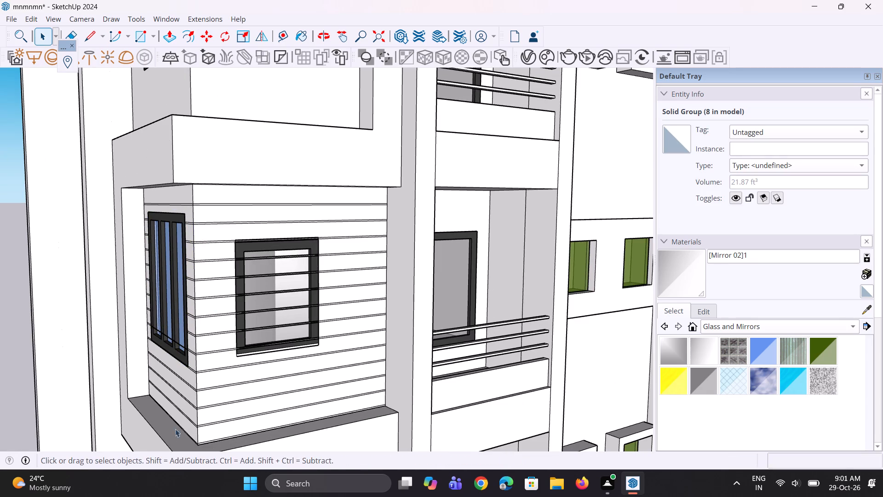
middle_drag(175, 429, 220, 356)
scroll(242, 356, up, 8)
middle_drag(245, 382, 237, 413)
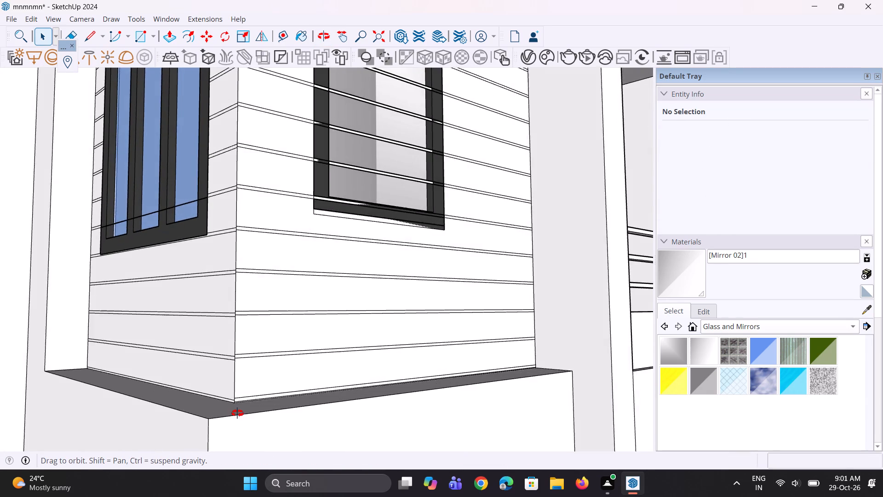
middle_drag(237, 413, 214, 423)
scroll(214, 416, down, 11)
scroll(215, 223, up, 3)
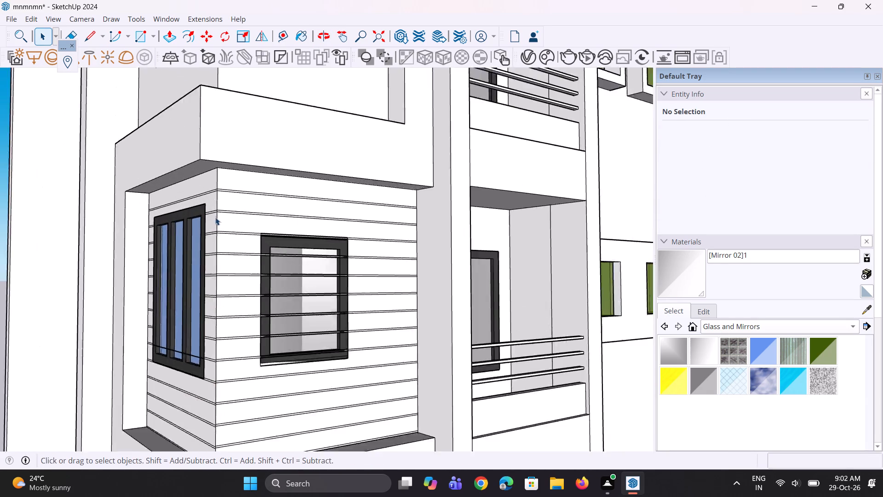
Erase the groove strip edge crossing the top of the single window's frame.
scroll(215, 217, up, 2)
scroll(266, 220, up, 5)
key(space)
key(space)
key(e)
scroll(309, 294, up, 7)
scroll(256, 211, up, 2)
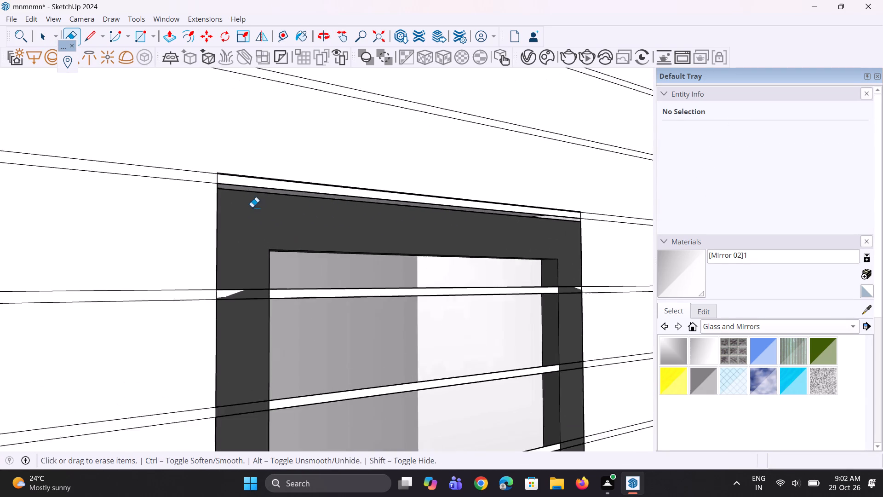
scroll(252, 207, up, 2)
click(241, 177)
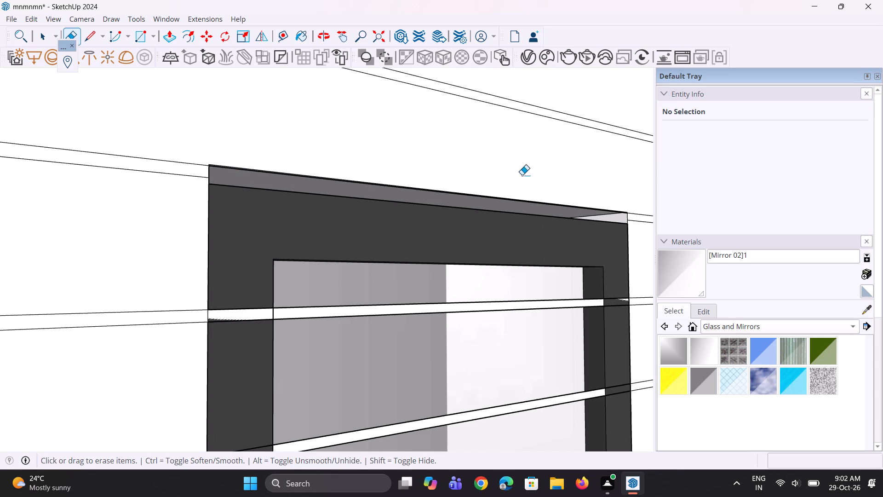
scroll(478, 184, down, 5)
middle_drag(519, 194, 425, 220)
scroll(399, 178, down, 5)
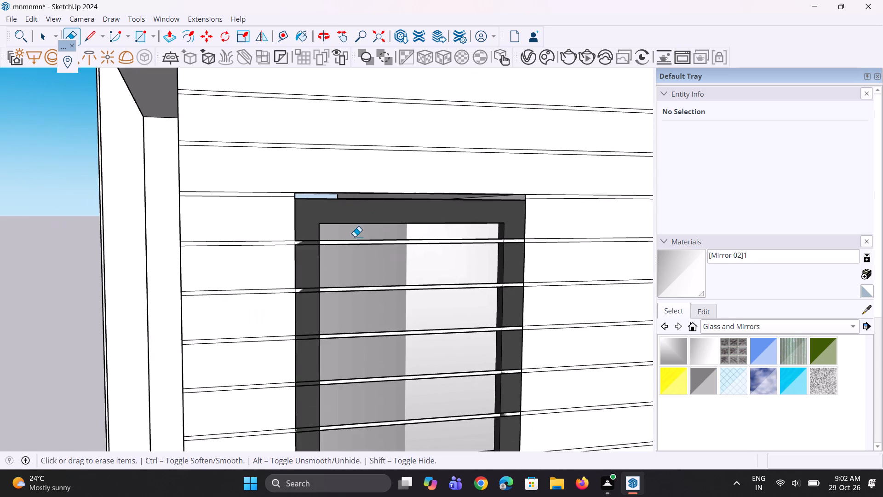
Erase the groove strip edges crossing the single window's glass and frame, working from its top down to its bottom.
scroll(355, 237, up, 6)
drag(324, 241, 324, 253)
scroll(348, 192, down, 4)
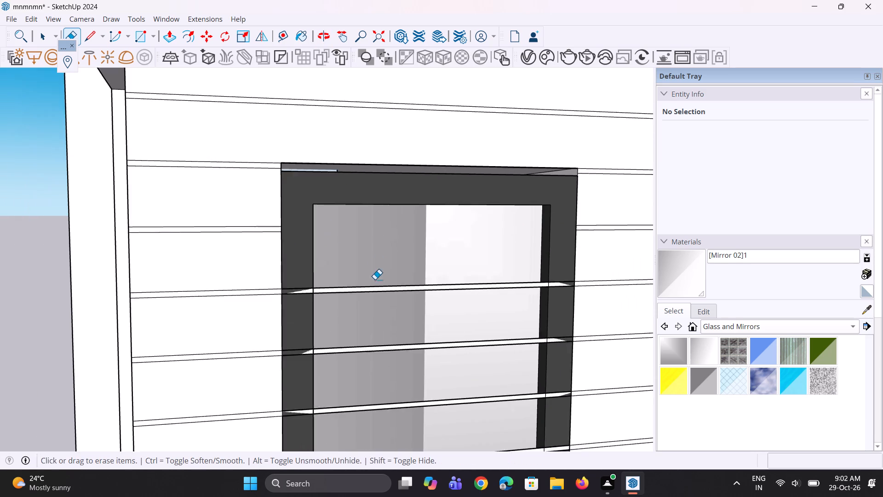
scroll(375, 279, up, 3)
drag(371, 278, 373, 301)
scroll(348, 220, down, 4)
scroll(333, 330, up, 3)
drag(344, 312, 346, 334)
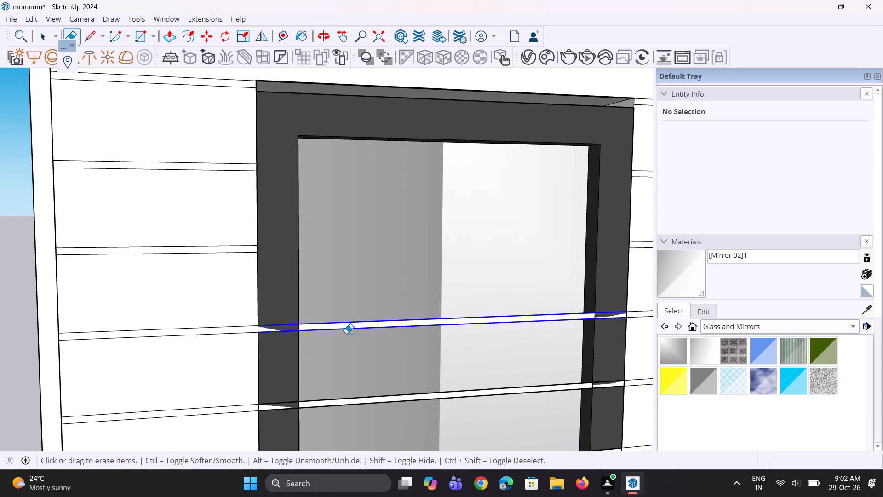
drag(346, 334, 347, 334)
scroll(355, 195, down, 4)
scroll(334, 349, up, 3)
drag(346, 321, 347, 340)
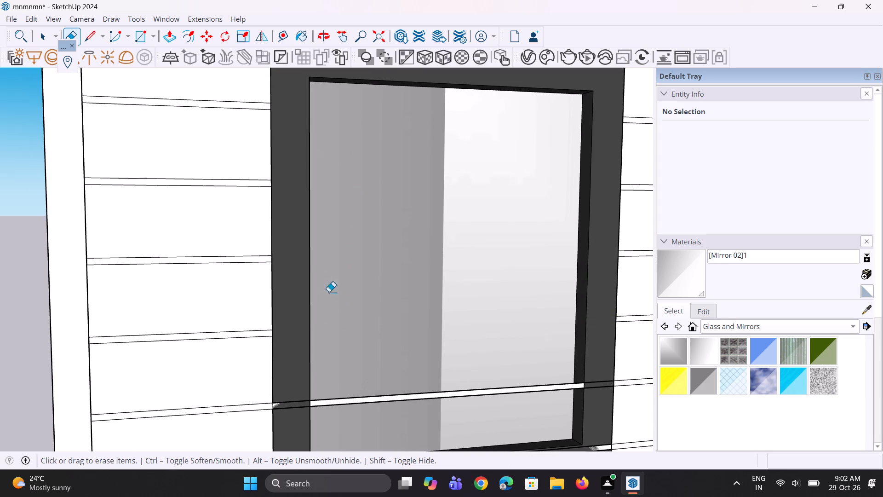
scroll(318, 267, down, 8)
scroll(334, 362, up, 4)
drag(345, 302, 345, 309)
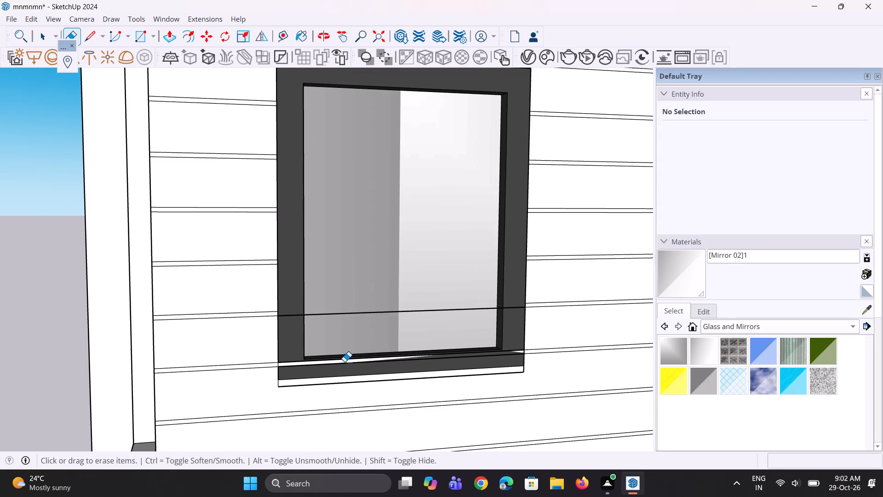
scroll(344, 362, up, 3)
click(344, 359)
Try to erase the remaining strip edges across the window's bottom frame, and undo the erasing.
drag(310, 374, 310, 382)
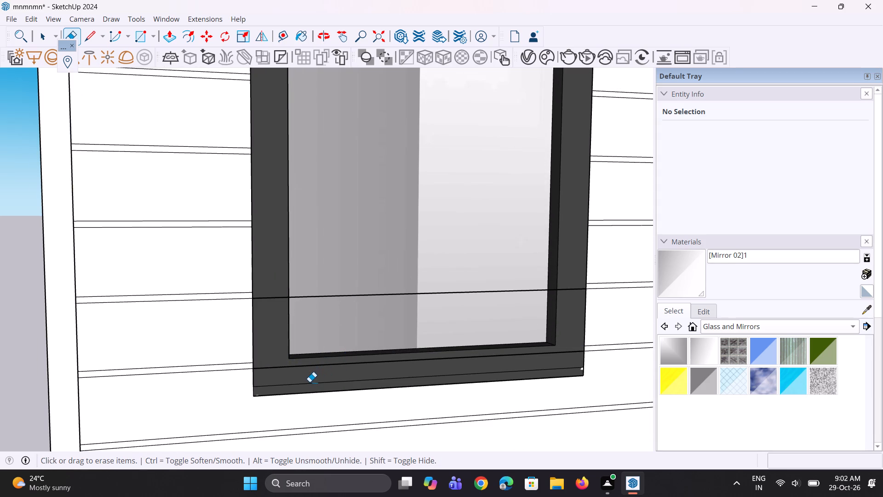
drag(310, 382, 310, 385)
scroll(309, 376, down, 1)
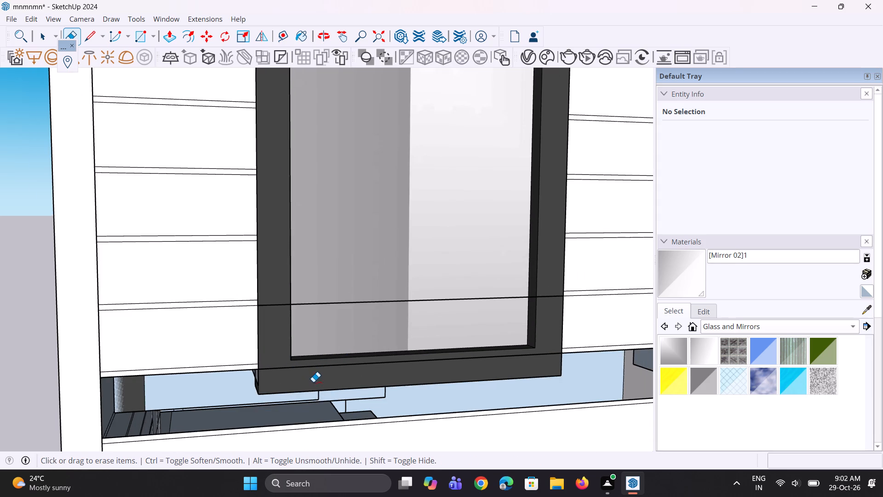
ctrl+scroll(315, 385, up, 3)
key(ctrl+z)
Erase the groove edge crossing the window's bottom frame, and undo the erasing of the edge below it.
scroll(315, 385, up, 3)
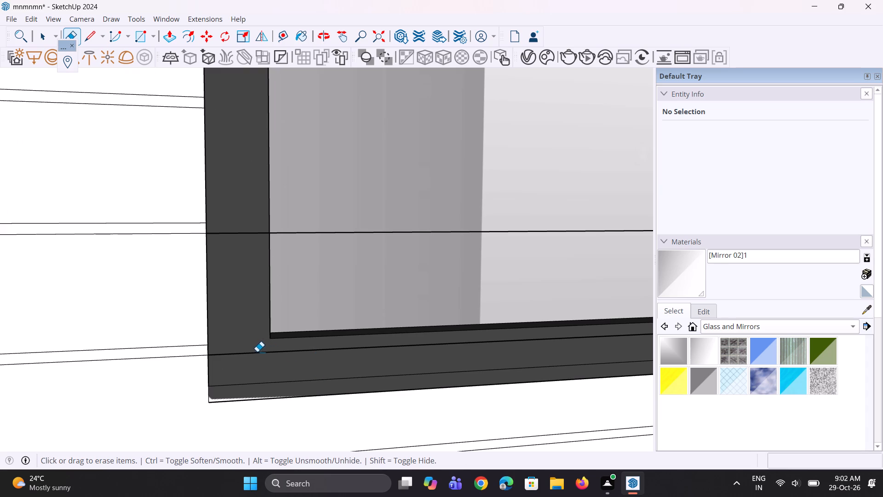
drag(256, 351, 255, 357)
drag(253, 378, 253, 387)
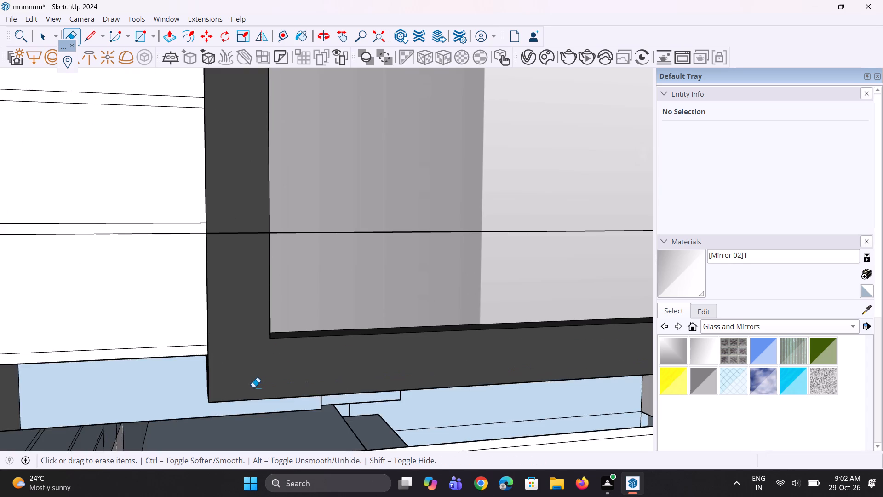
scroll(255, 383, down, 5)
key(ctrl+z)
scroll(261, 369, down, 9)
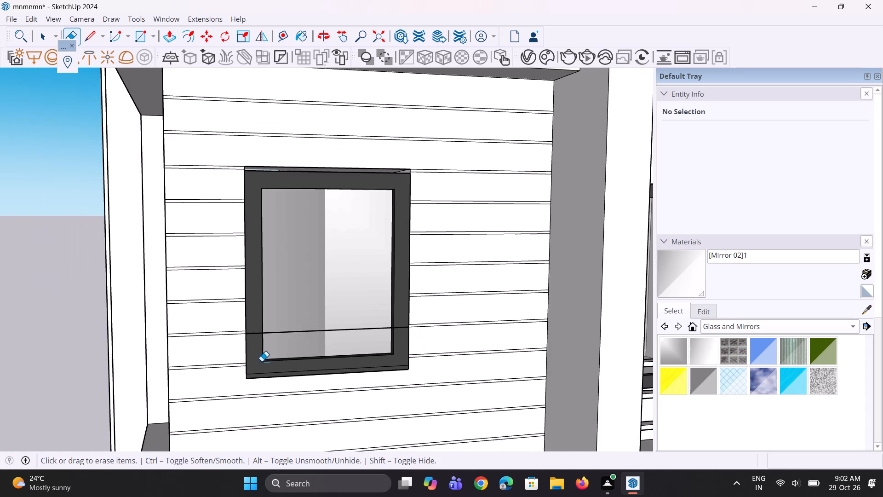
Move the single window's frame group up 2 5/8" on the grooved wall.
key(space)
key(space)
click(300, 360)
scroll(379, 369, up, 4)
click(403, 370)
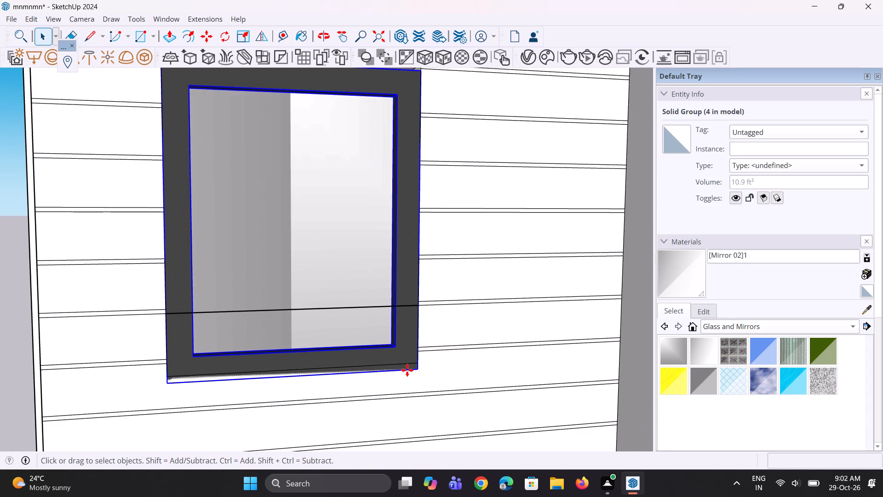
key(m)
scroll(412, 368, up, 3)
click(423, 367)
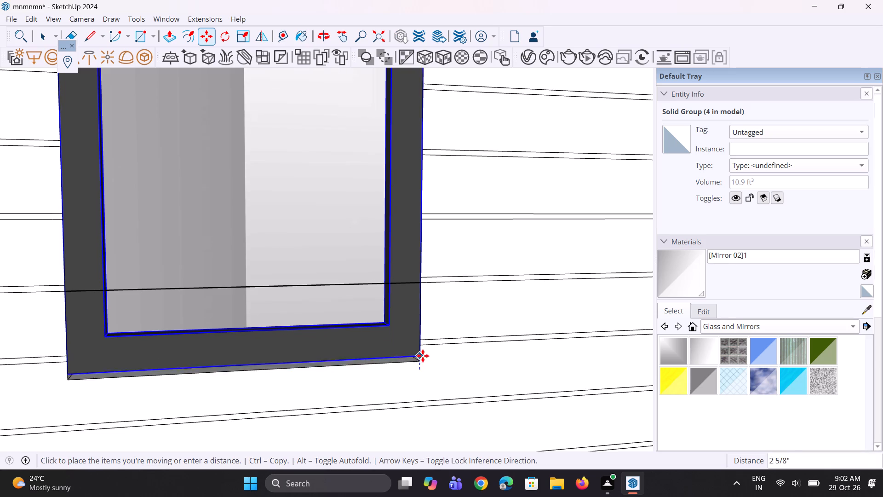
click(420, 356)
scroll(367, 370, down, 5)
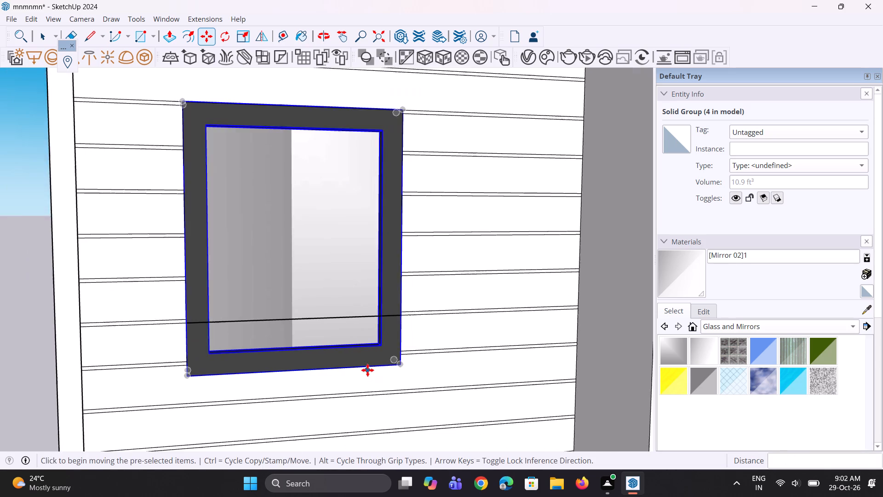
Deselect the window frame and erase the last groove edge still crossing its glass.
key(space)
scroll(367, 370, down, 10)
key(space)
key(space)
key(space)
click(107, 349)
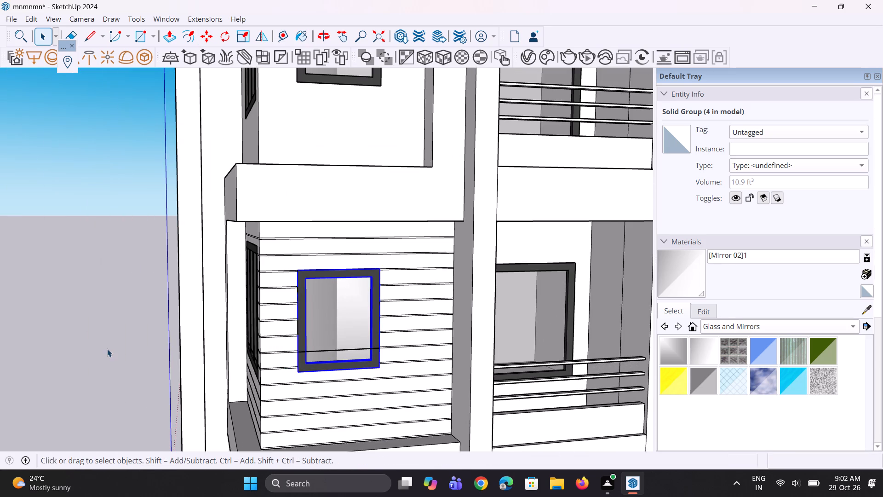
scroll(278, 338, up, 1)
scroll(360, 359, up, 5)
key(e)
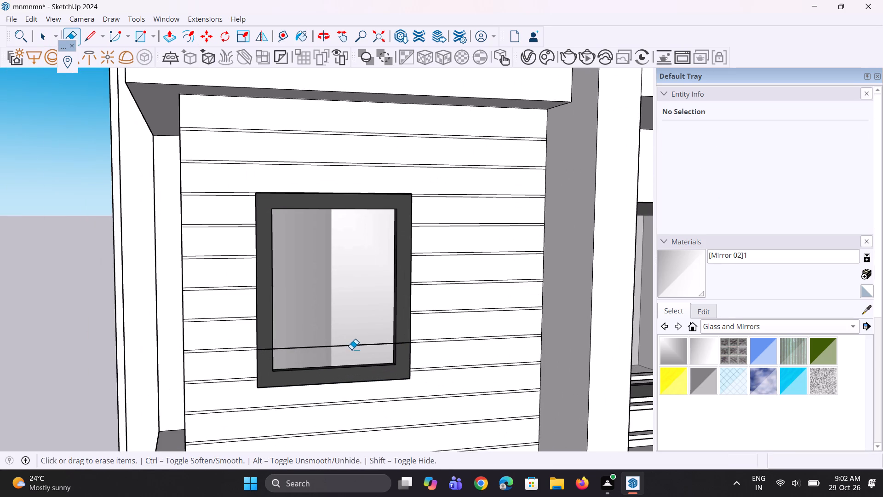
drag(351, 348, 348, 340)
key(space)
Draw a horizontal 12' 6" line across the lowest floor's single-window wall, starting at the corner from the adjacent wall's top groove.
scroll(250, 341, down, 6)
key(space)
key(space)
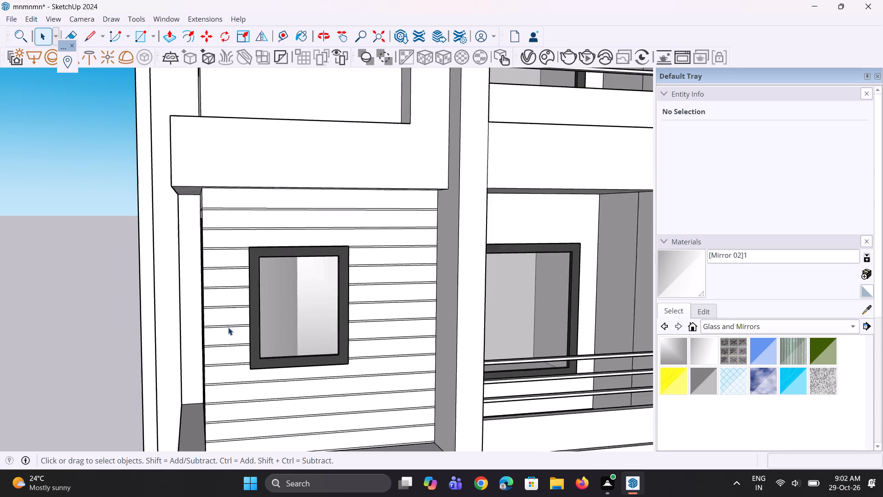
scroll(228, 327, down, 1)
key(space)
key(space)
scroll(228, 327, down, 5)
key(space)
key(space)
scroll(275, 271, down, 5)
scroll(326, 175, down, 10)
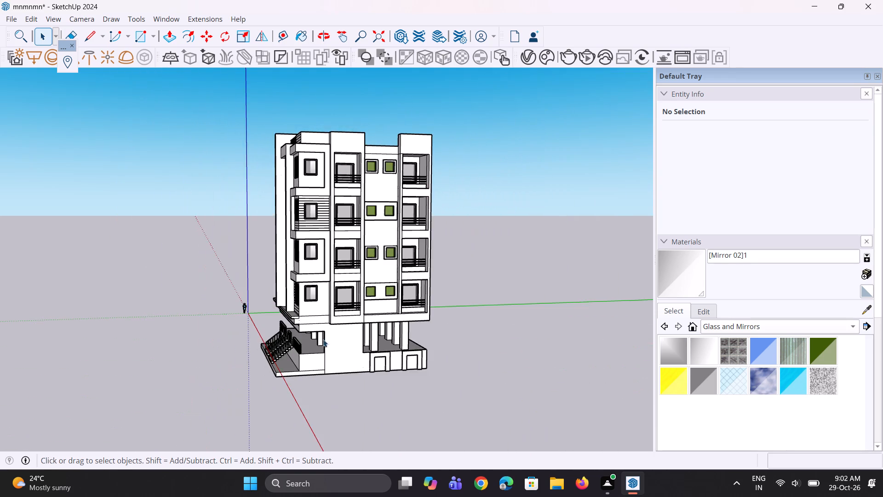
scroll(307, 362, up, 9)
scroll(301, 255, up, 5)
scroll(272, 279, up, 6)
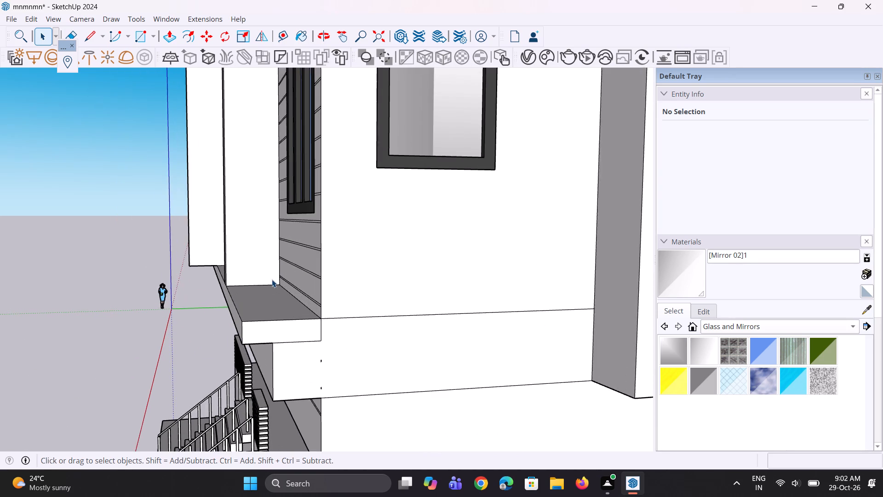
scroll(272, 279, up, 3)
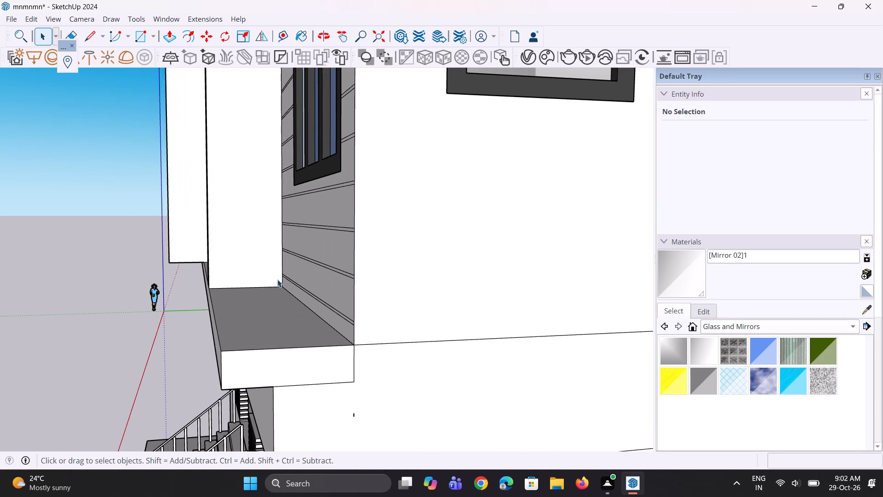
scroll(358, 343, down, 9)
scroll(350, 91, up, 3)
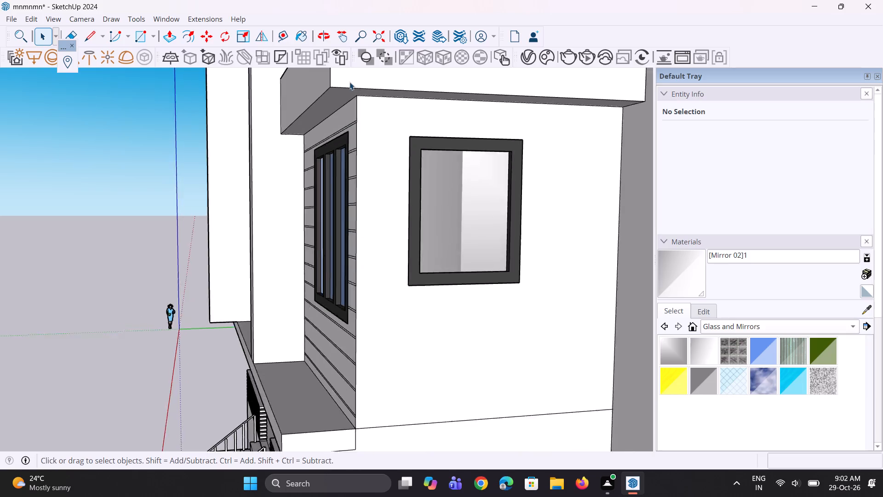
scroll(344, 271, down, 4)
scroll(342, 211, up, 3)
scroll(344, 171, up, 3)
key(l)
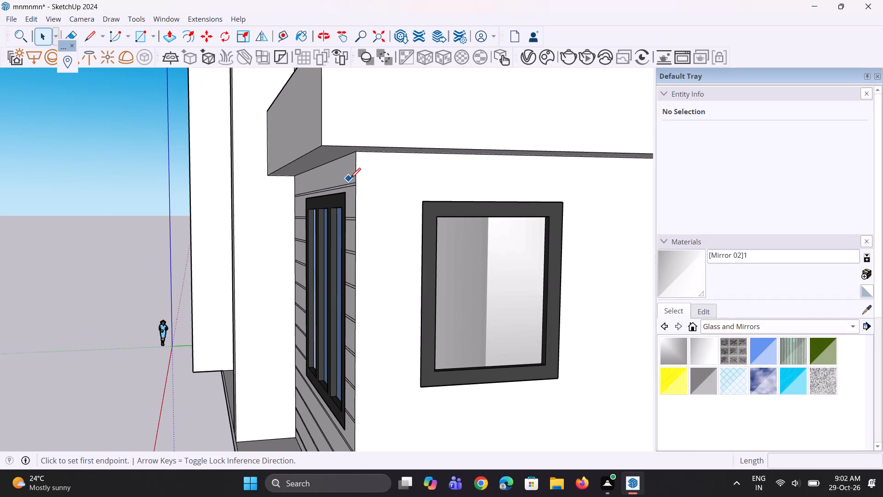
scroll(350, 178, up, 5)
click(359, 183)
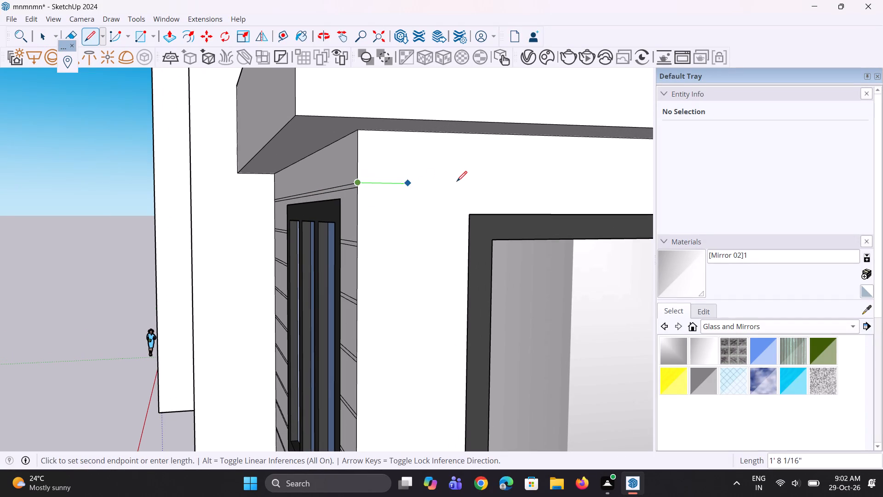
scroll(455, 182, down, 12)
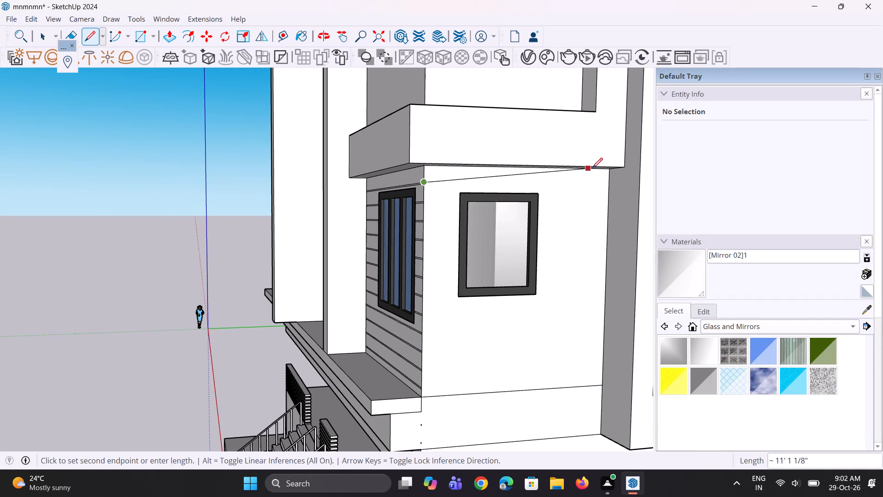
click(614, 187)
Copy the new 12' 6" line down 1" to meet the lower edge of the adjacent wall's top groove.
key(space)
key(space)
scroll(385, 214, up, 1)
key(space)
scroll(480, 175, up, 3)
scroll(426, 176, up, 3)
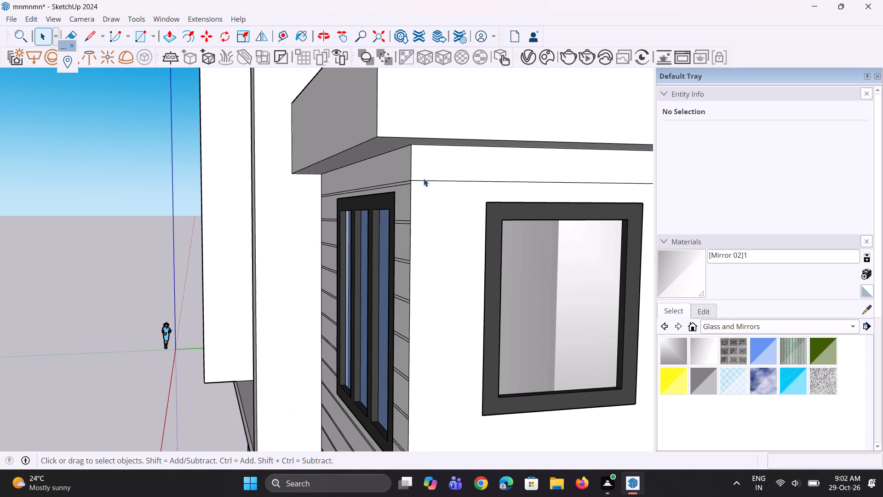
click(421, 182)
scroll(398, 179, up, 4)
key(m)
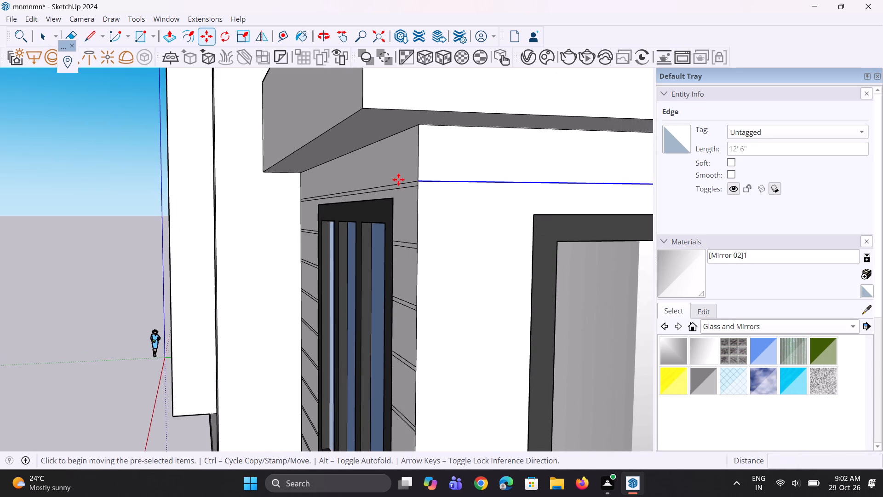
scroll(400, 179, up, 5)
click(419, 180)
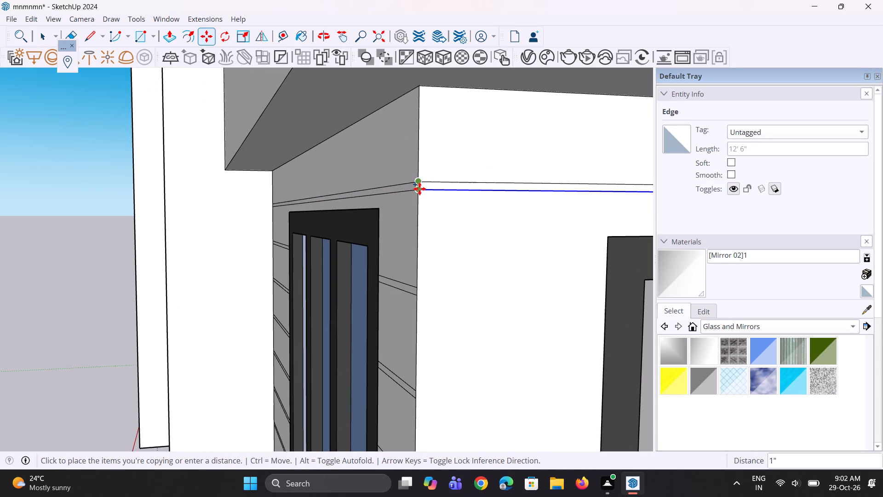
click(419, 189)
Copy the top groove strip down 1' 1 3/4" on the lowest floor's single-window wall and array it as 14 evenly spaced copies.
key(space)
key(space)
click(426, 186)
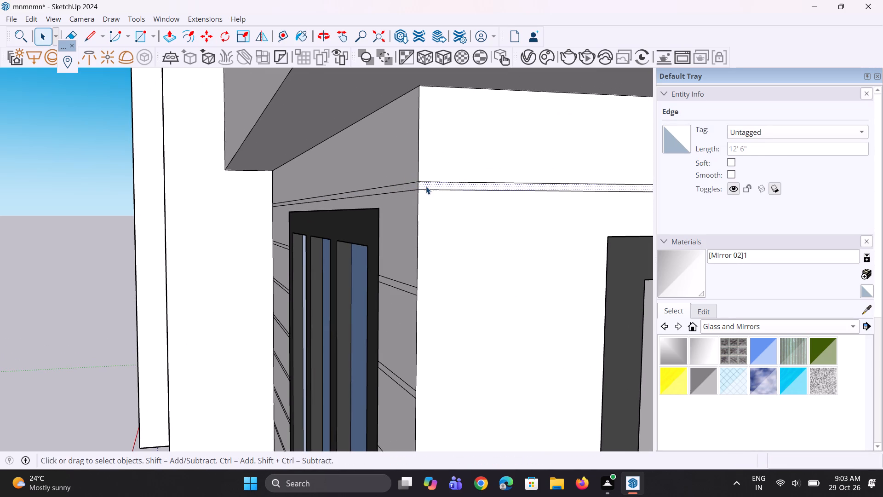
key(m)
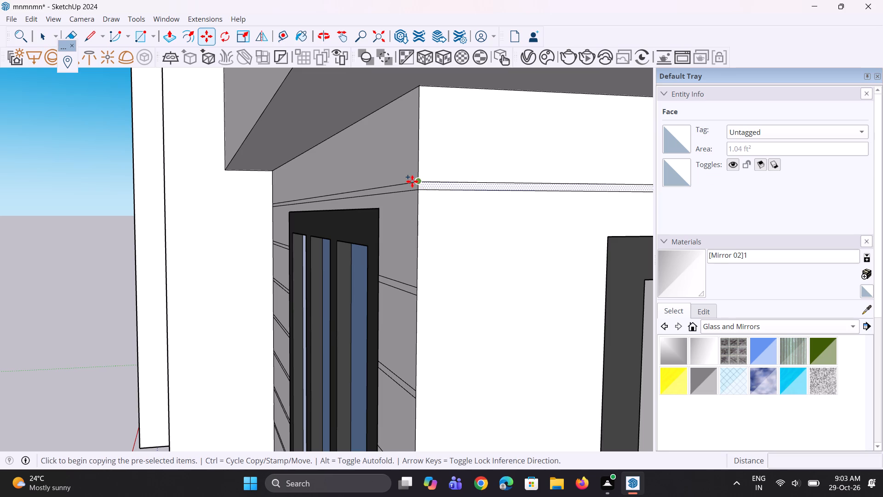
click(412, 181)
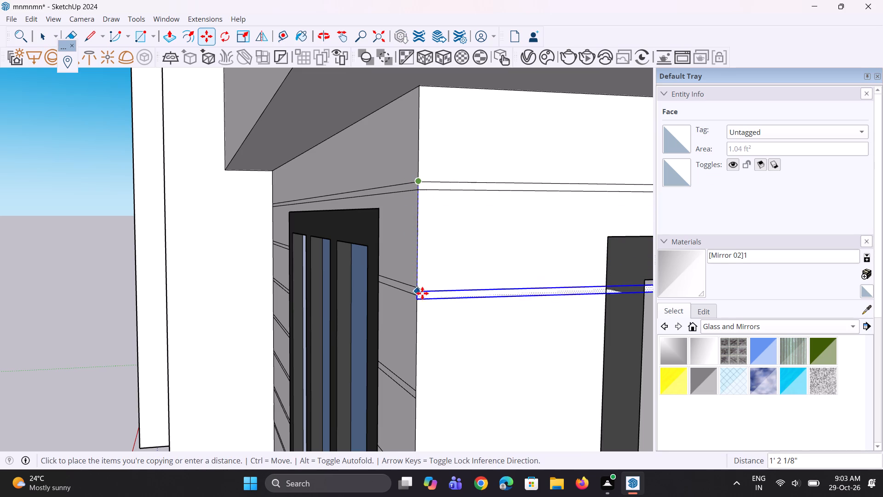
click(421, 289)
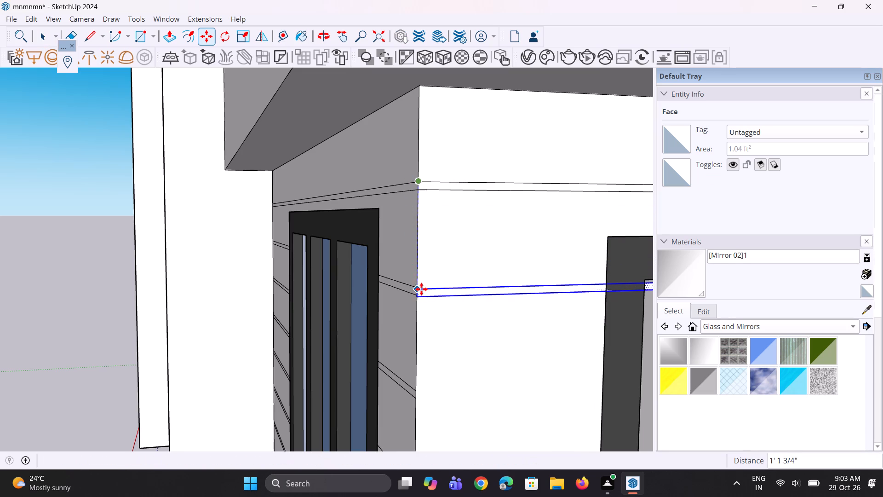
text(*14)
key(Return)
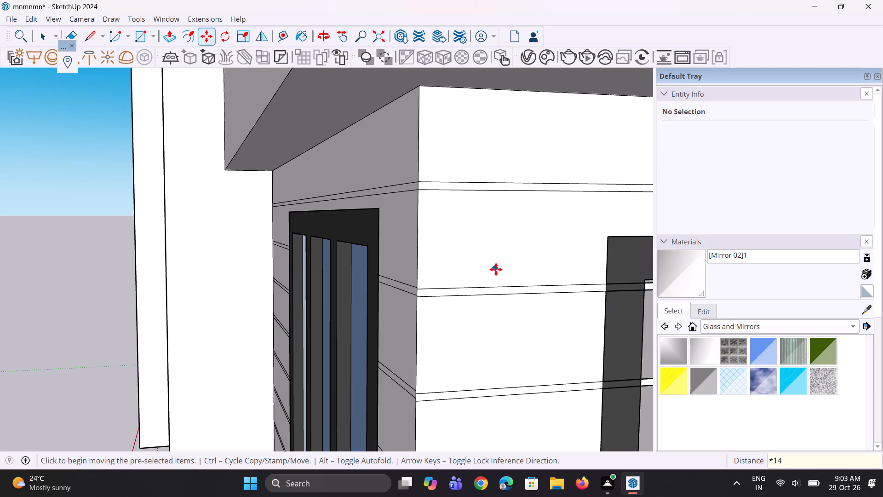
Move the second groove strip above the ledge up 1 7/8" to align with the adjacent wall's groove at the corner.
scroll(470, 235, down, 15)
scroll(485, 273, down, 4)
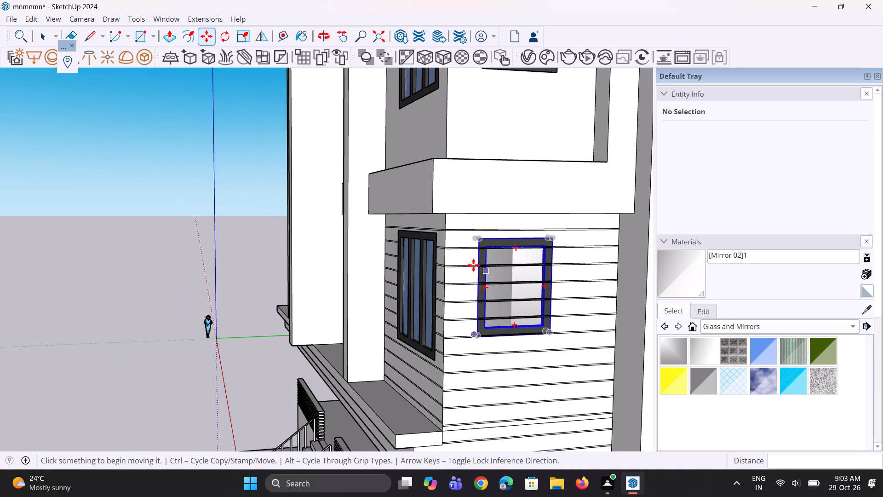
scroll(471, 265, down, 3)
scroll(496, 401, up, 18)
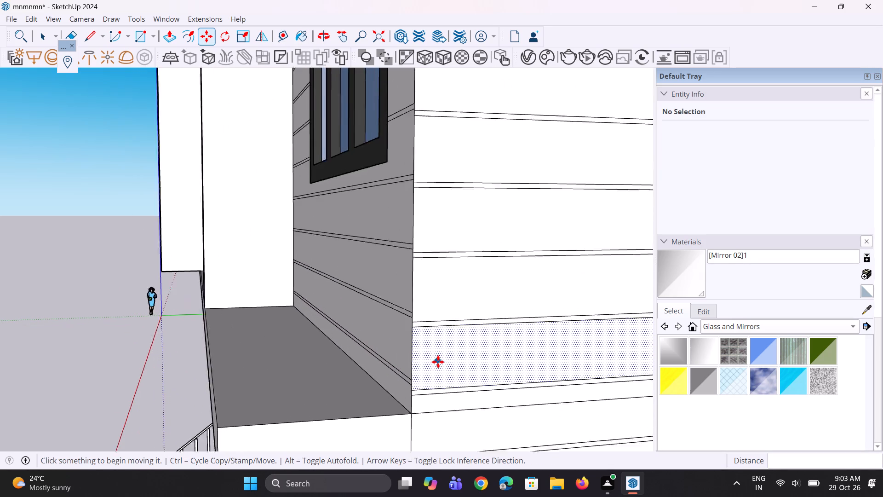
scroll(438, 362, up, 2)
key(space)
scroll(407, 324, up, 8)
key(space)
key(space)
key(space)
click(405, 306)
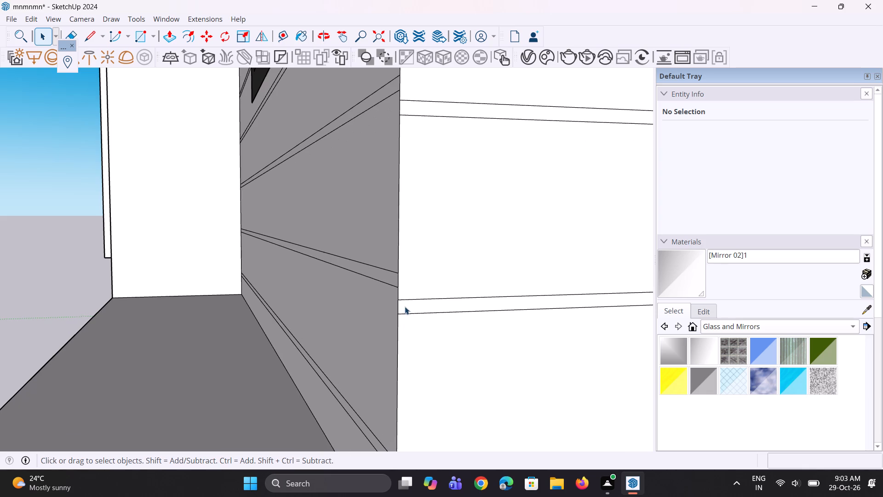
scroll(400, 310, up, 5)
key(m)
scroll(400, 310, up, 3)
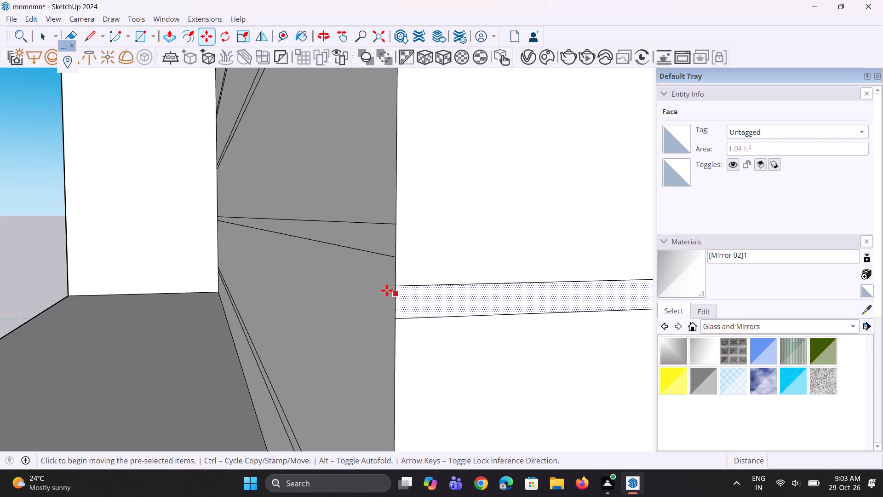
click(394, 286)
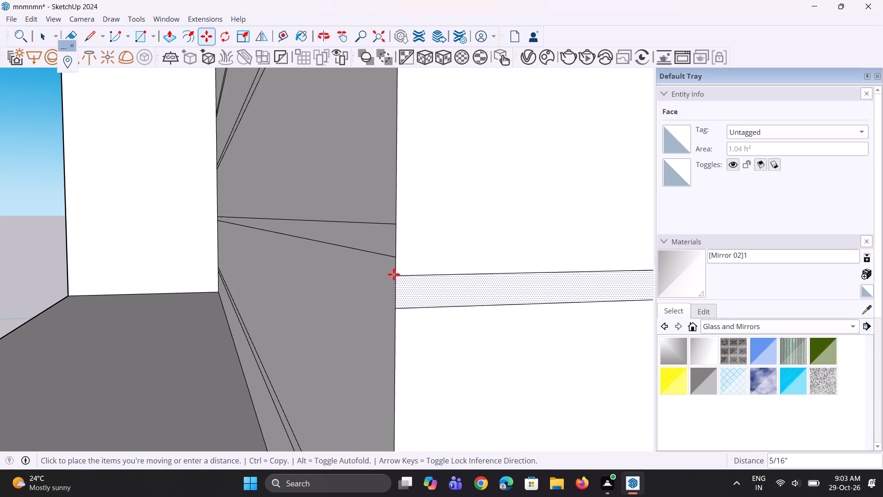
click(394, 229)
scroll(419, 246, down, 4)
key(space)
Move the lowest groove strip above the ledge up to meet the adjacent wall's lowest groove at the corner.
scroll(418, 213, down, 5)
key(space)
key(space)
scroll(387, 186, down, 4)
key(space)
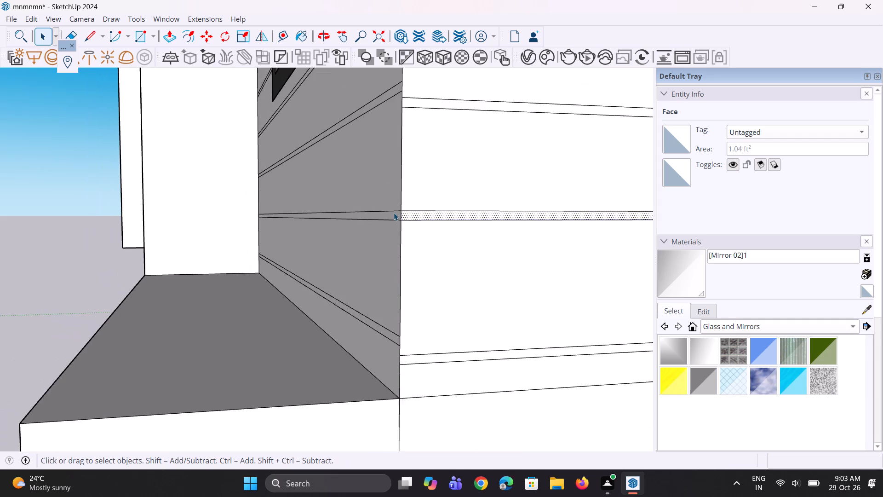
scroll(394, 355, up, 6)
click(424, 358)
scroll(398, 368, up, 4)
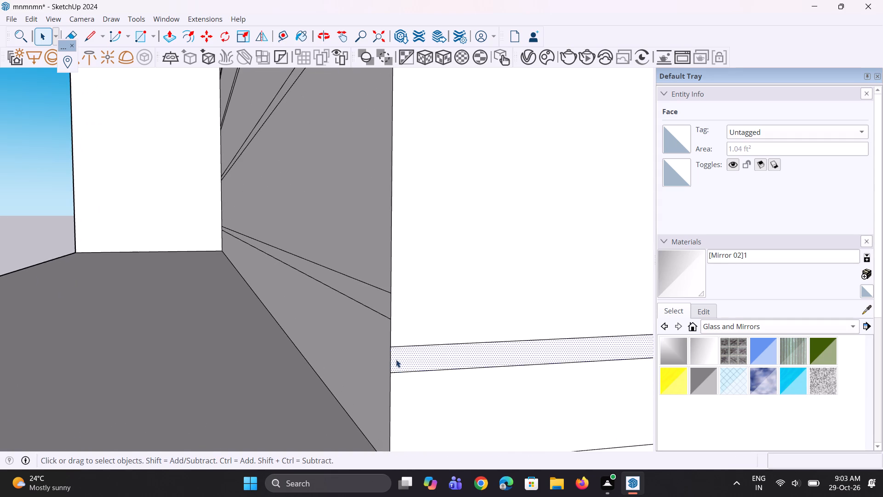
key(m)
scroll(393, 352, up, 3)
click(391, 344)
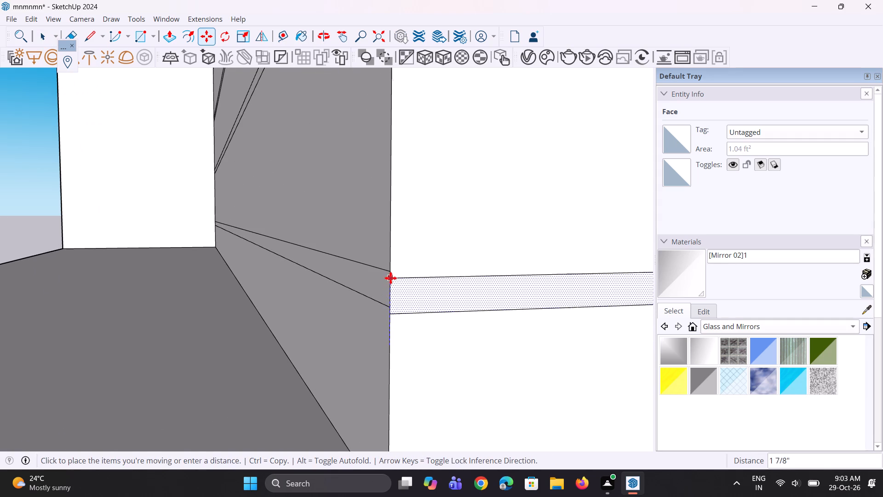
click(391, 274)
key(space)
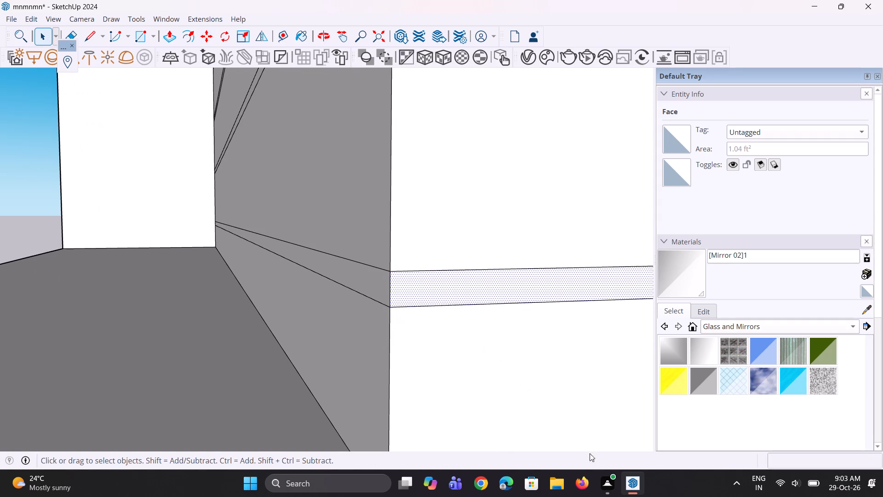
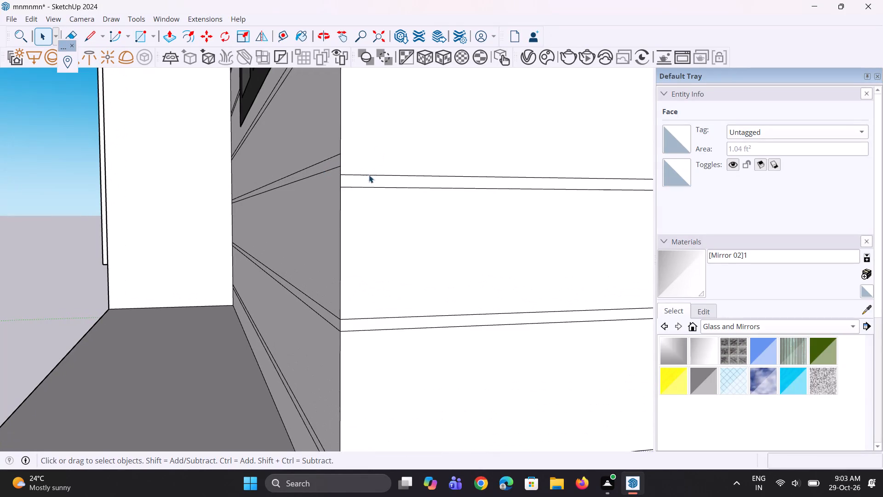
Move the third groove strip above the ledge up about 1 11/16" to meet the adjacent wall's groove at the corner.
click(368, 179)
scroll(339, 180, up, 1)
key(m)
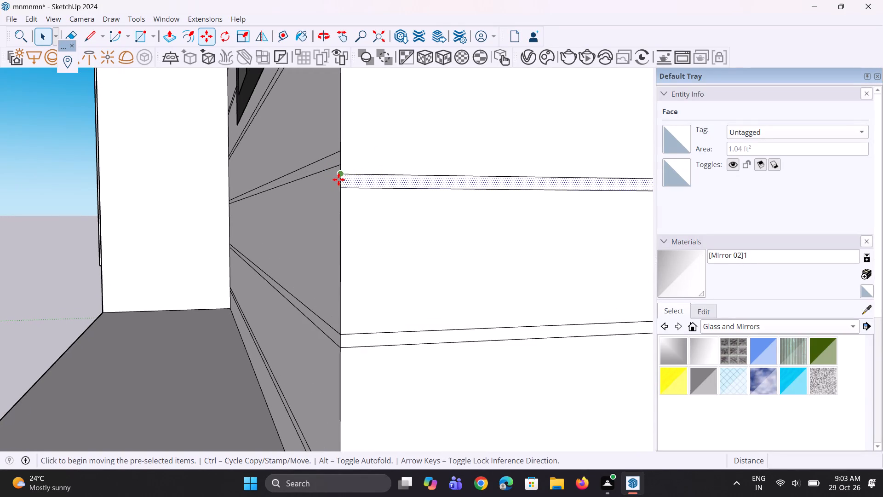
scroll(338, 178, up, 1)
click(340, 171)
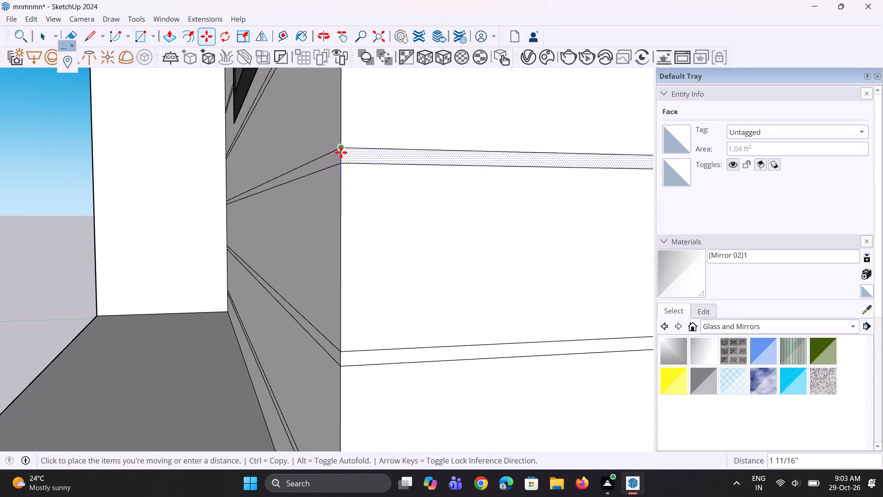
click(341, 152)
scroll(353, 240, down, 9)
key(space)
key(space)
scroll(353, 256, down, 3)
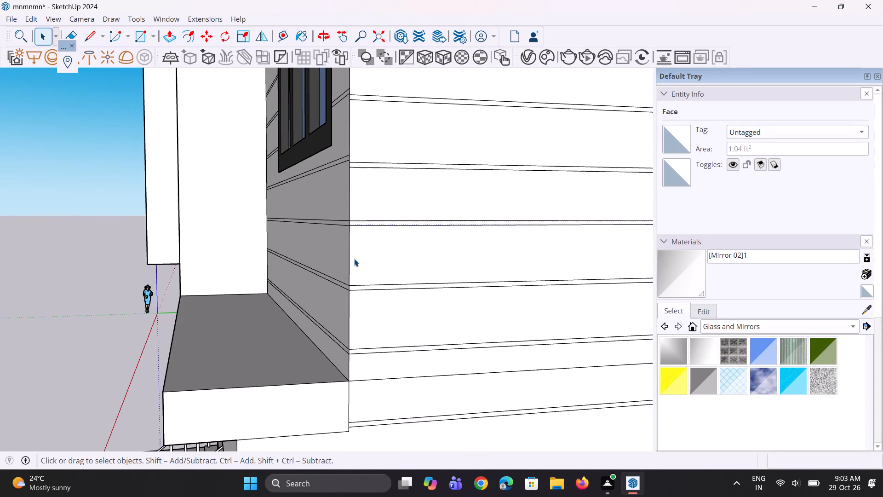
Move the fourth groove strip above the ledge up to meet the adjacent wall's groove at the corner.
scroll(371, 151, up, 8)
click(346, 202)
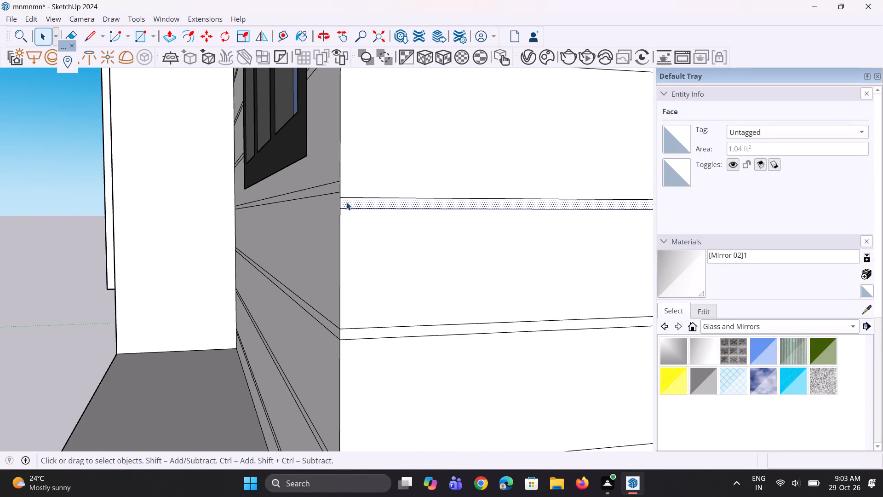
scroll(346, 202, up, 2)
key(m)
scroll(351, 194, up, 1)
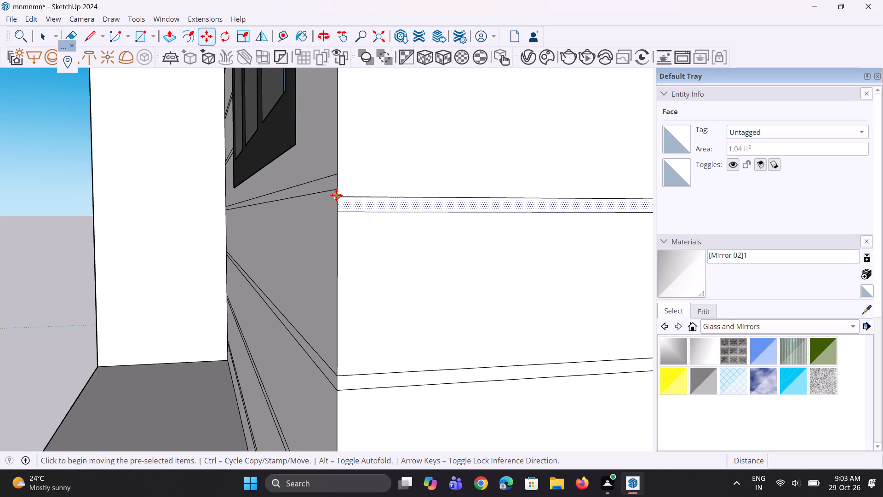
click(336, 195)
click(339, 175)
scroll(361, 266, down, 4)
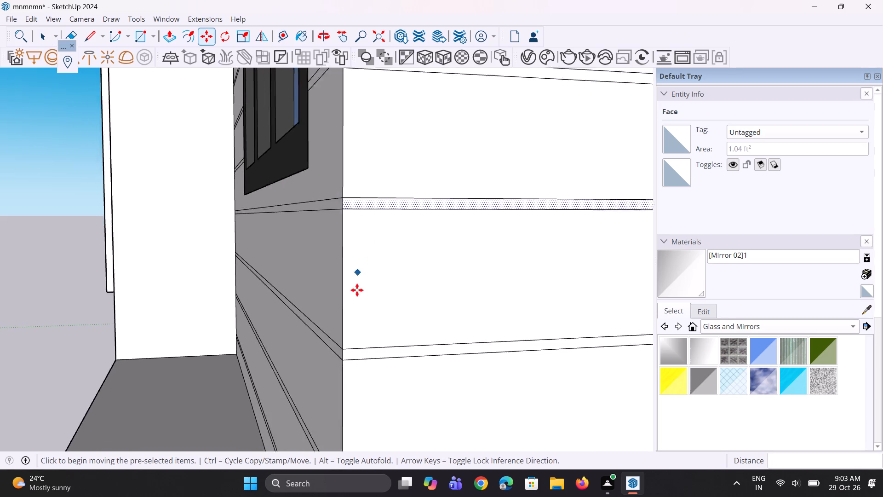
scroll(357, 290, down, 11)
key(space)
Move the fifth groove strip above the ledge up to align with the adjacent wall's groove at the corner.
scroll(345, 209, up, 5)
key(space)
scroll(369, 231, up, 4)
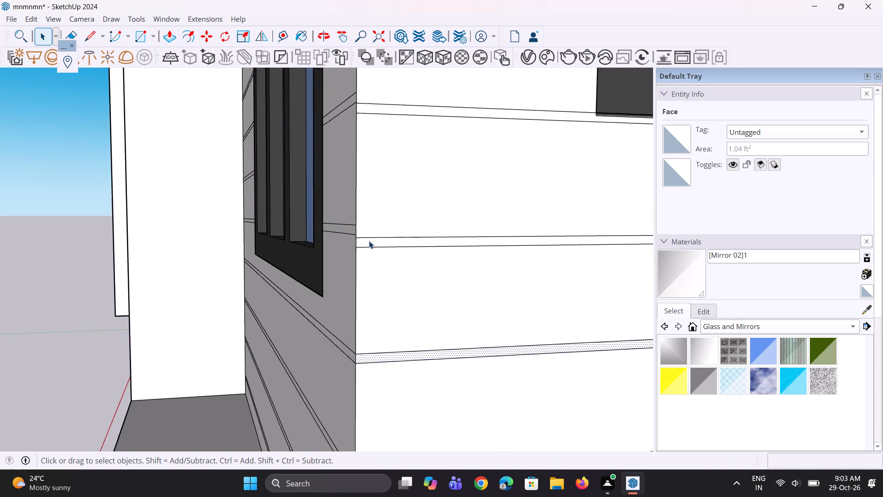
scroll(369, 241, up, 3)
click(369, 241)
scroll(357, 247, up, 2)
key(m)
scroll(357, 244, up, 2)
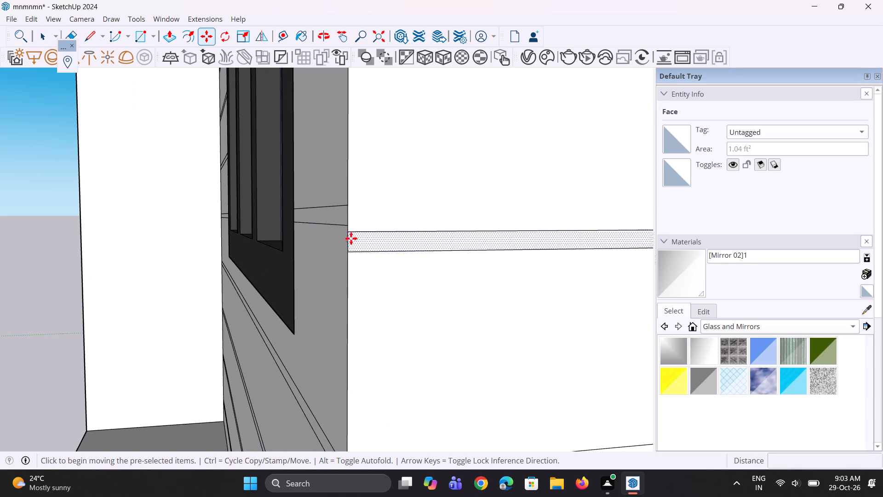
click(350, 232)
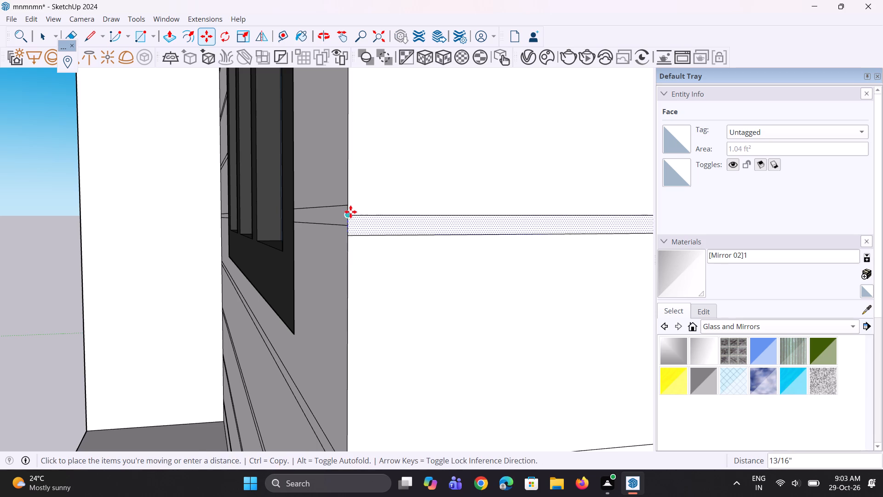
click(352, 205)
scroll(373, 289, down, 4)
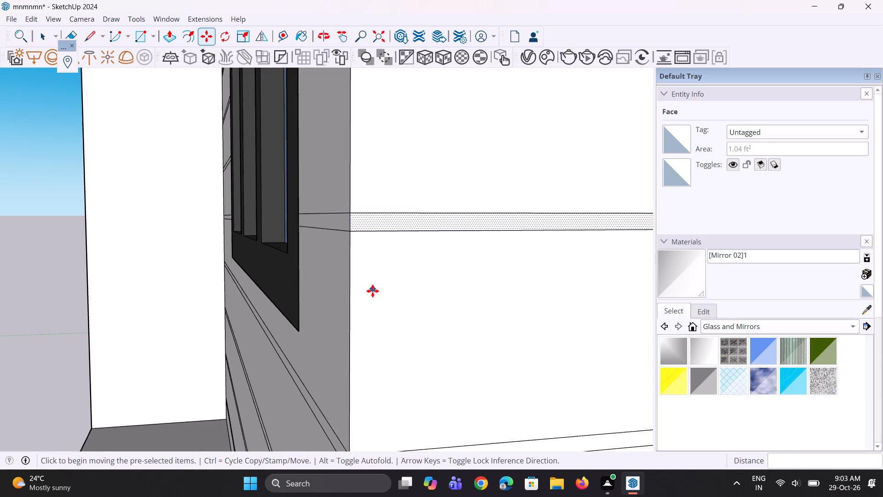
scroll(373, 291, down, 6)
key(space)
scroll(359, 305, down, 4)
key(space)
Move the sixth groove strip, at the window's bottom edge, up to meet the adjacent wall's groove at the corner.
scroll(370, 208, up, 8)
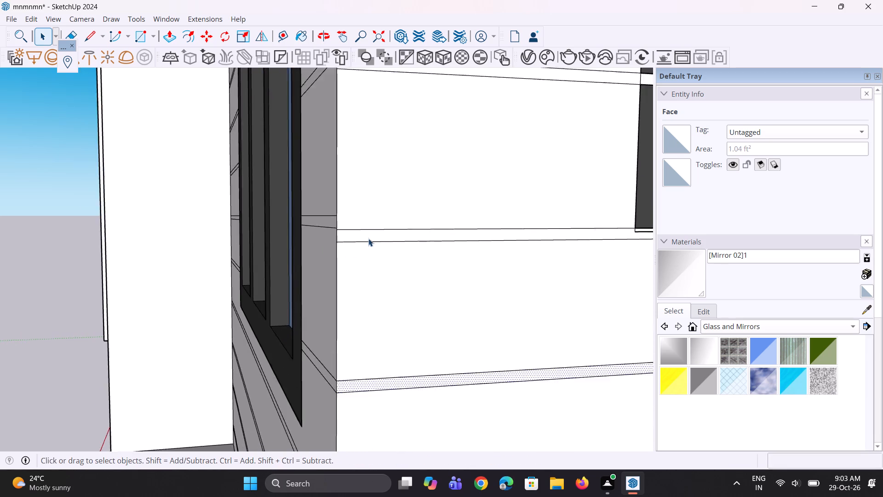
scroll(368, 238, up, 4)
click(357, 239)
scroll(344, 237, up, 2)
key(m)
scroll(335, 235, up, 2)
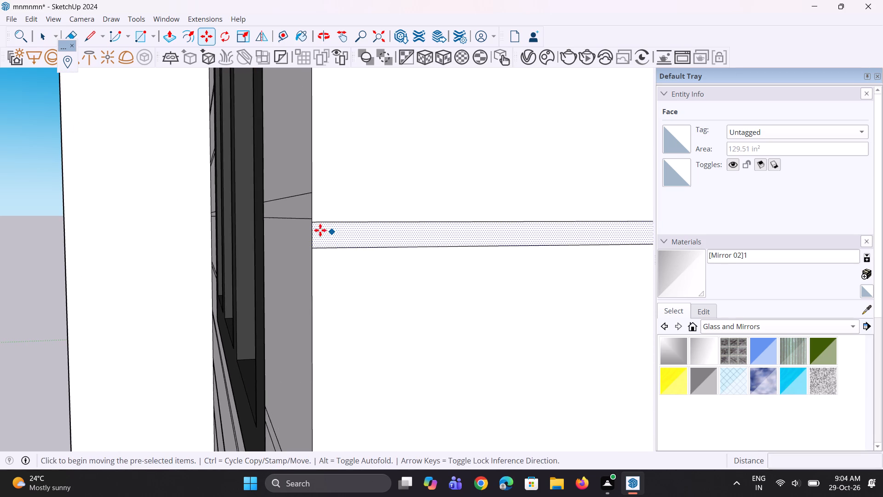
click(310, 219)
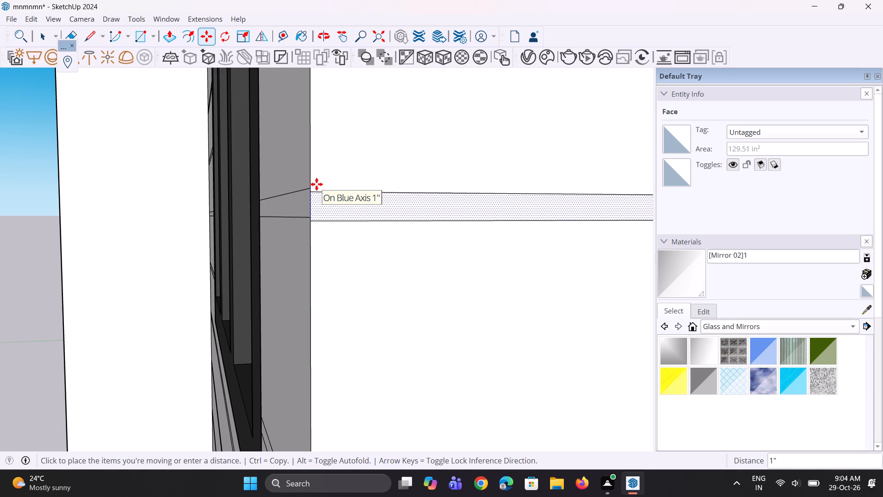
key(Escape)
scroll(312, 214, up, 2)
click(312, 222)
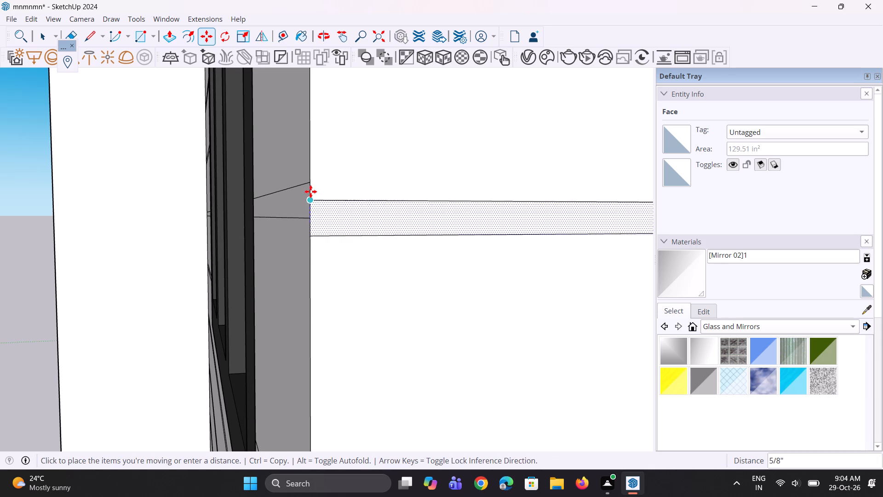
click(310, 187)
scroll(320, 283, down, 4)
key(space)
scroll(335, 299, down, 5)
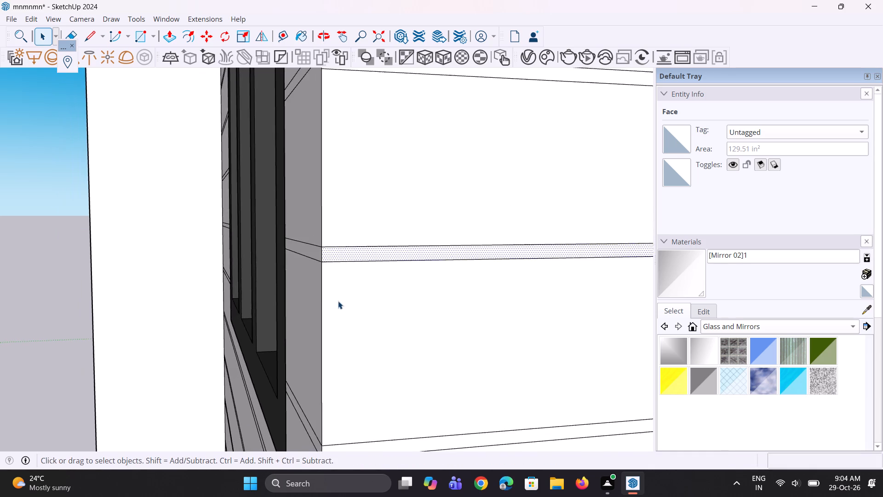
key(space)
scroll(335, 331, down, 5)
key(space)
key(space)
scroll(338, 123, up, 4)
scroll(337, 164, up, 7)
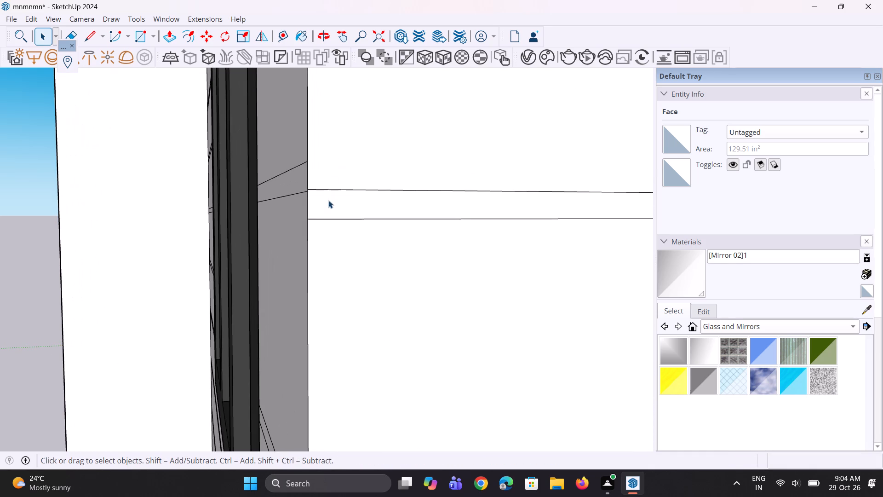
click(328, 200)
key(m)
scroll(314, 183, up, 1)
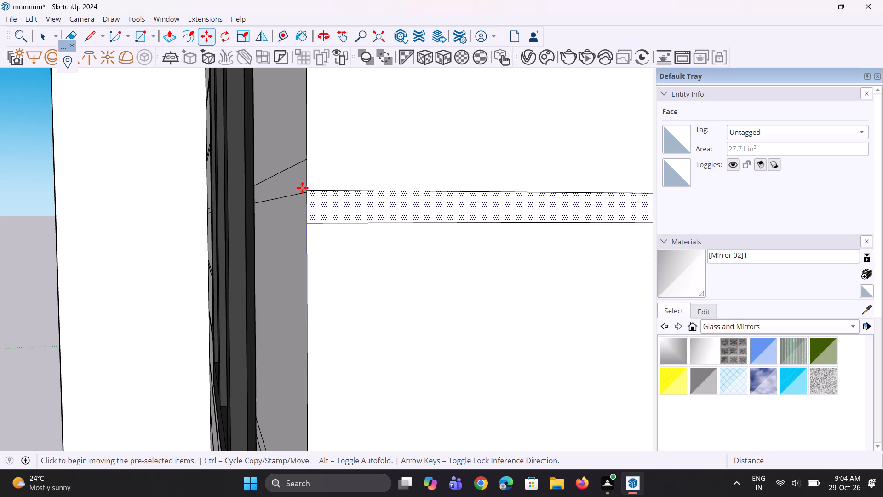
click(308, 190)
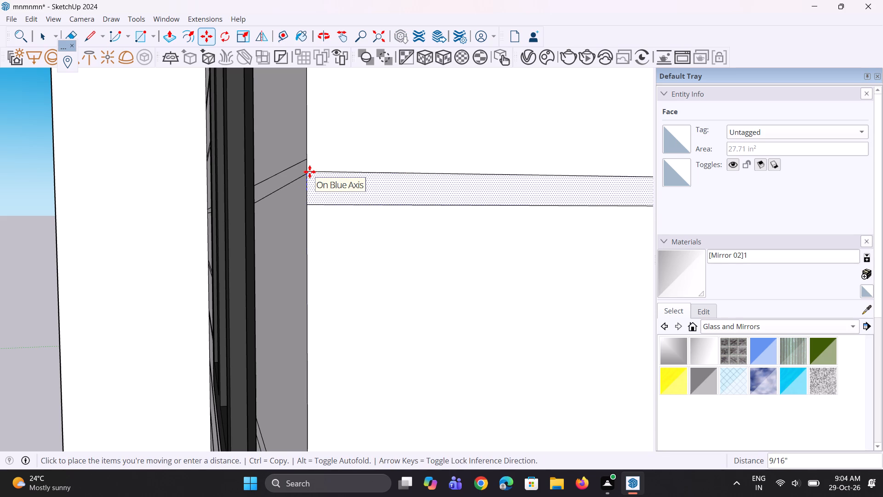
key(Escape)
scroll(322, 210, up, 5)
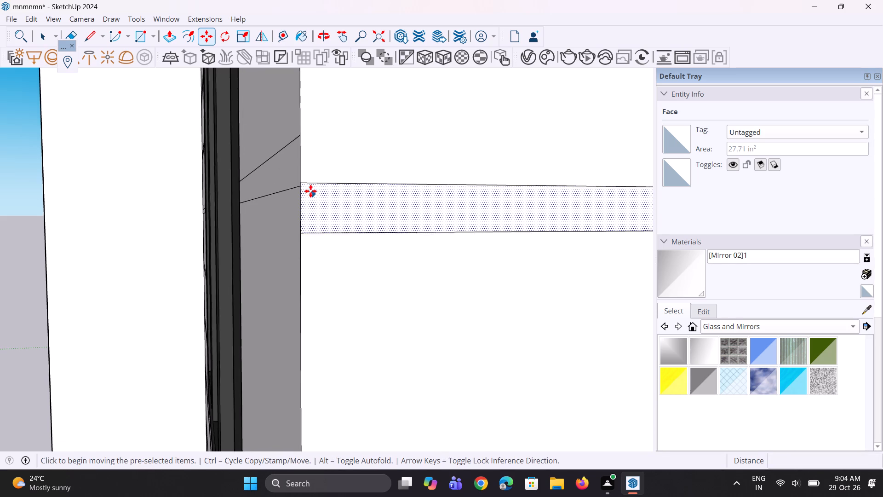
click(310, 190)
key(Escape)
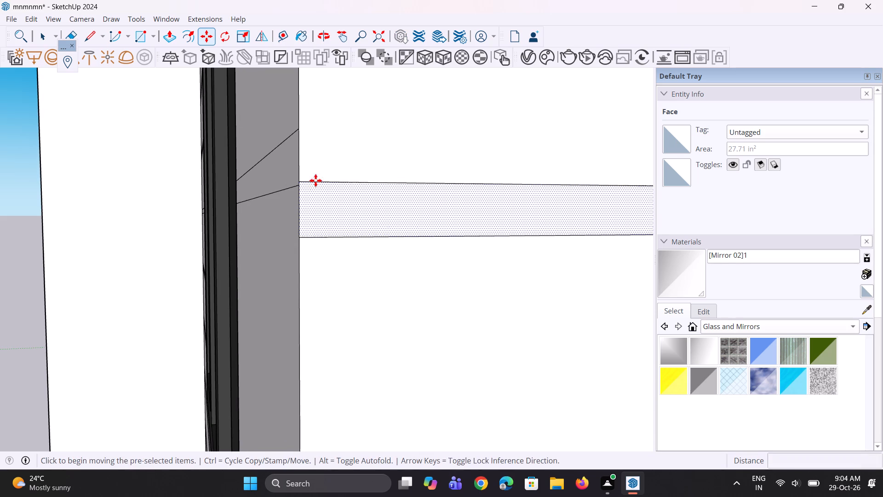
Erase the seventh groove strip's edges on both sides of the single window and across it.
middle_drag(308, 197, 495, 196)
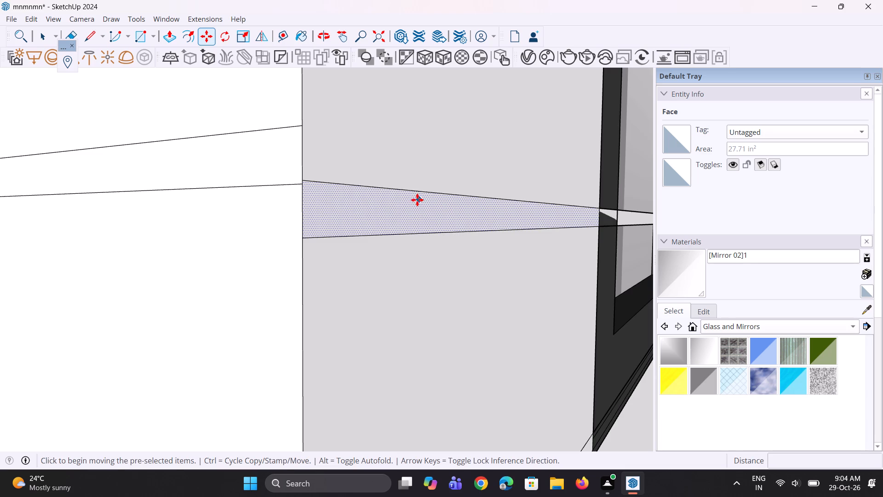
key(e)
drag(408, 188, 404, 205)
drag(402, 213, 402, 234)
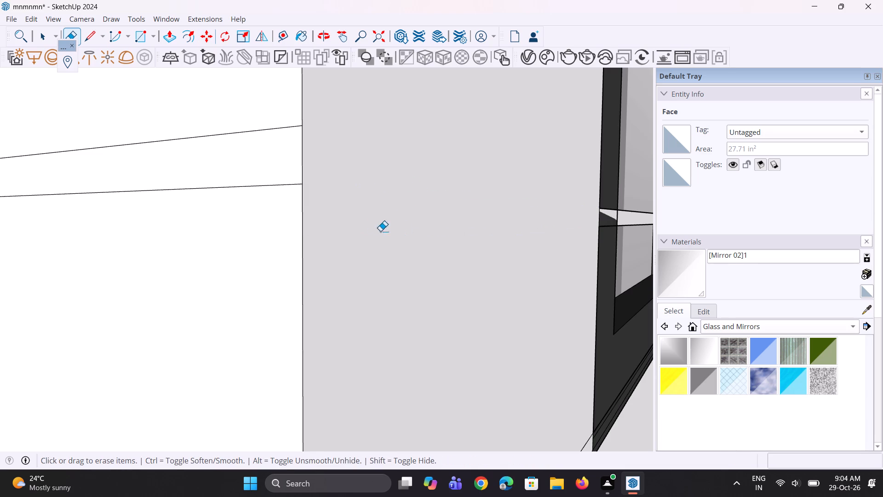
scroll(340, 228, down, 15)
scroll(533, 218, up, 2)
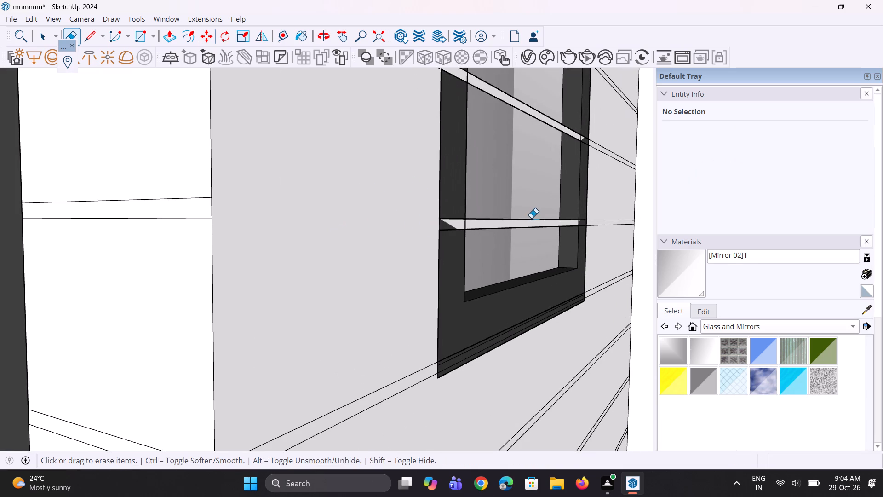
drag(526, 216, 526, 231)
scroll(404, 234, down, 5)
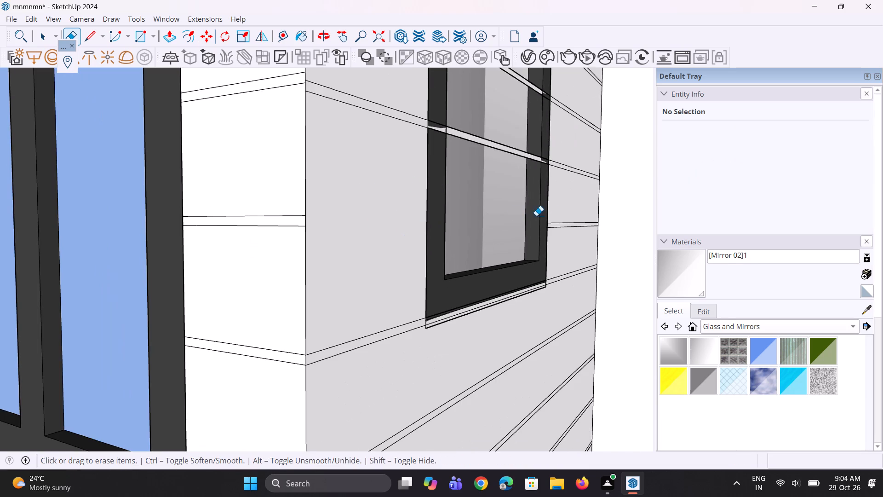
middle_drag(483, 233, 444, 239)
scroll(444, 239, down, 1)
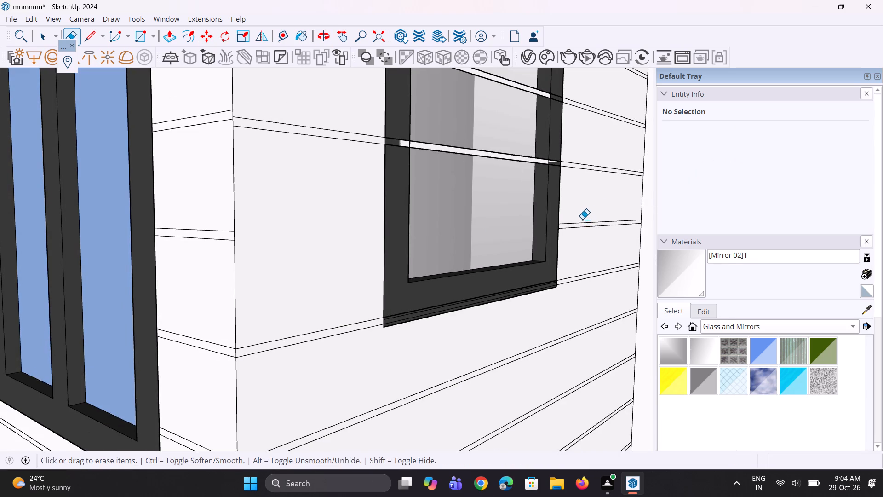
drag(582, 219, 582, 232)
Draw a 12' 6" horizontal line across the single-window wall from the adjacent groove's top edge at the corner to the far edge.
key(l)
scroll(327, 266, up, 2)
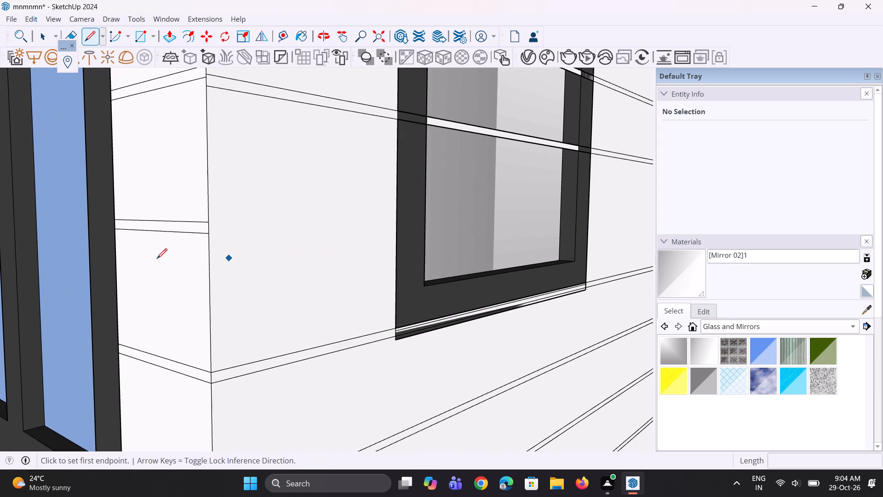
scroll(192, 222, up, 5)
click(217, 222)
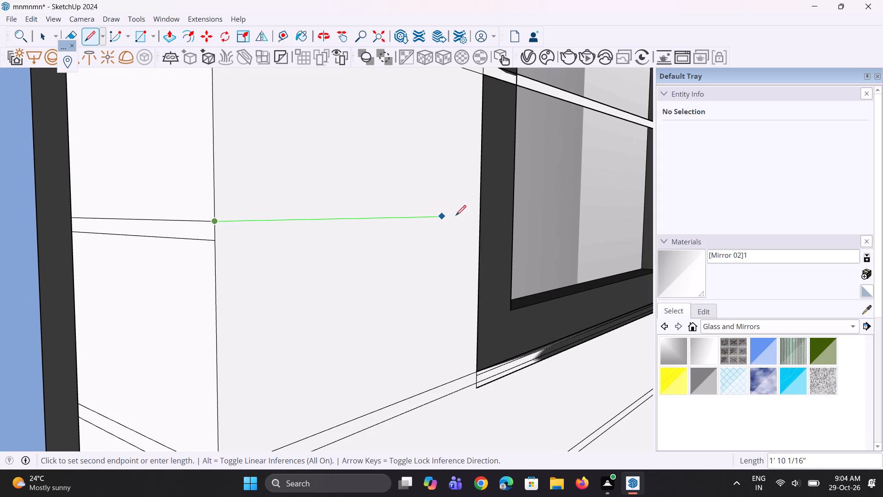
scroll(510, 218, down, 13)
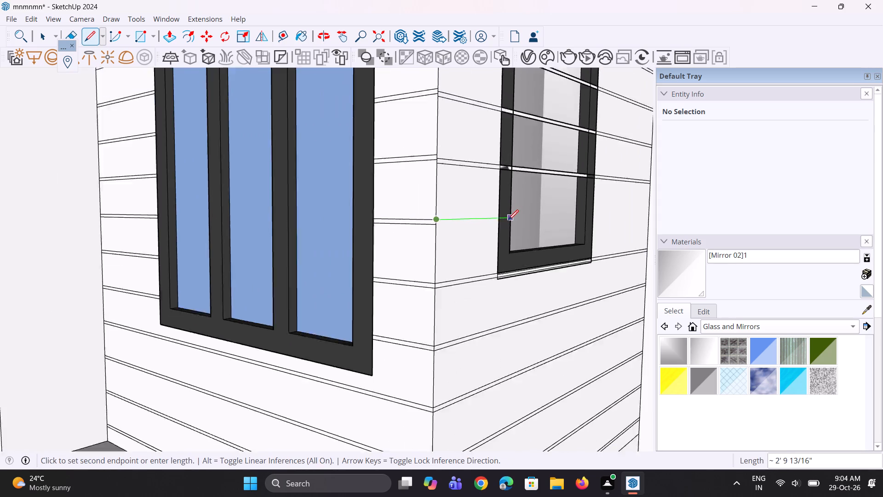
scroll(508, 220, down, 7)
scroll(581, 213, up, 3)
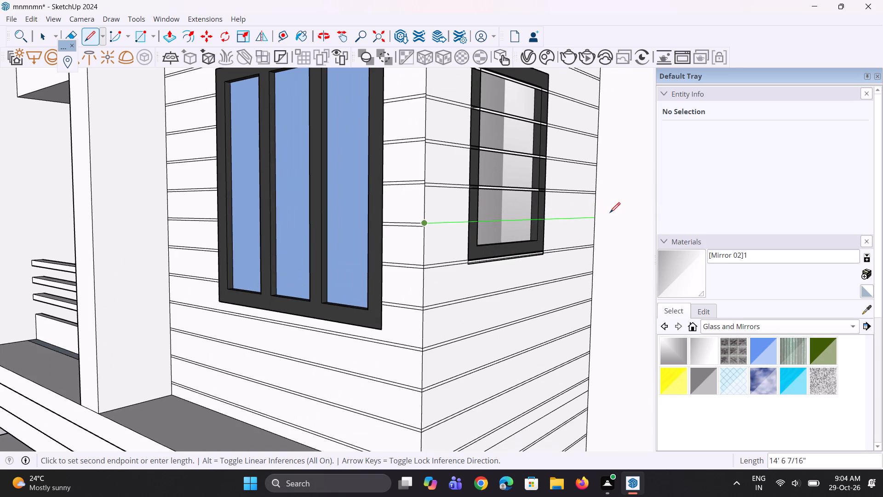
click(596, 217)
text(n)
Copy the new horizontal line 1" down across the single-window wall to meet the adjacent groove's bottom edge at the corner.
key(space)
key(space)
scroll(438, 240, up, 2)
key(space)
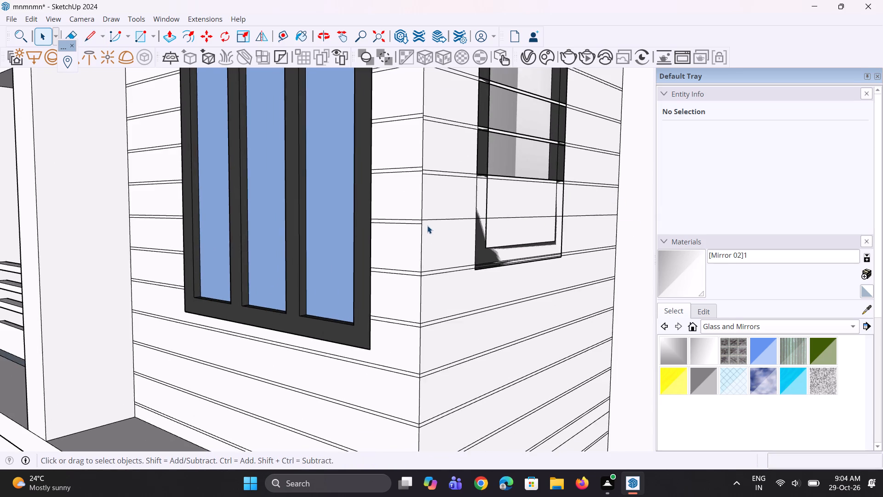
scroll(427, 225, up, 2)
click(431, 217)
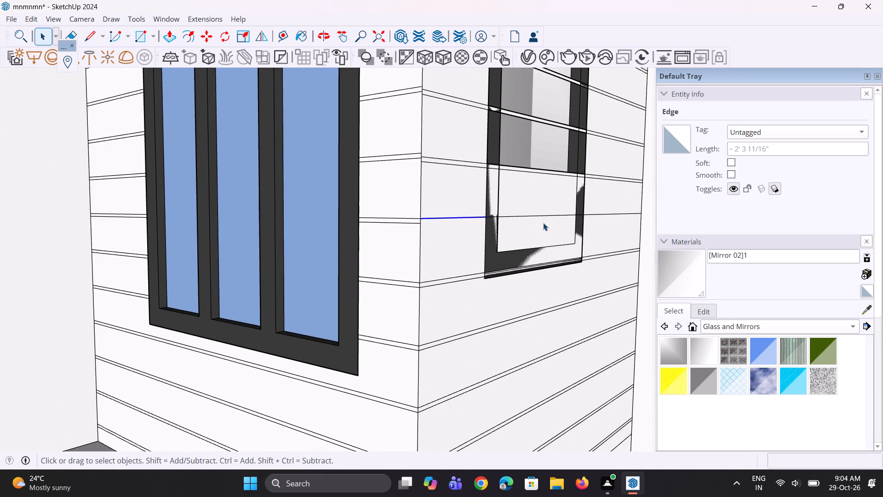
ctrl+click(543, 218)
ctrl+click(578, 212)
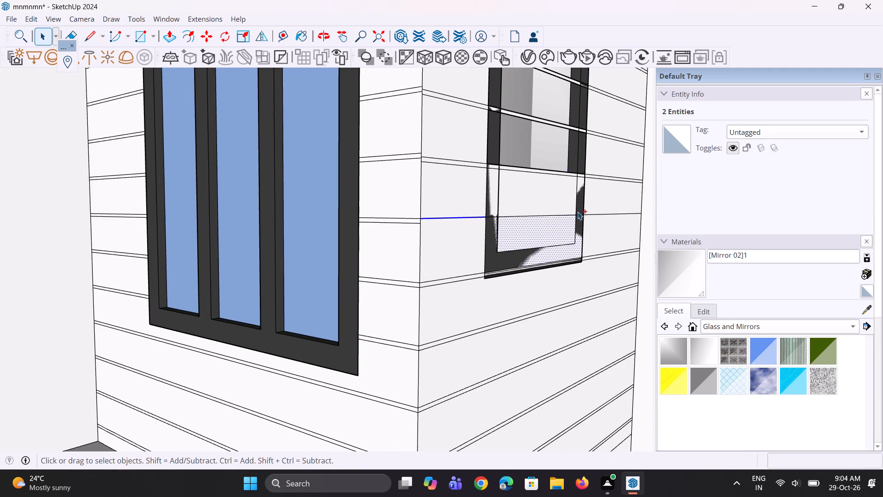
click(569, 217)
click(568, 216)
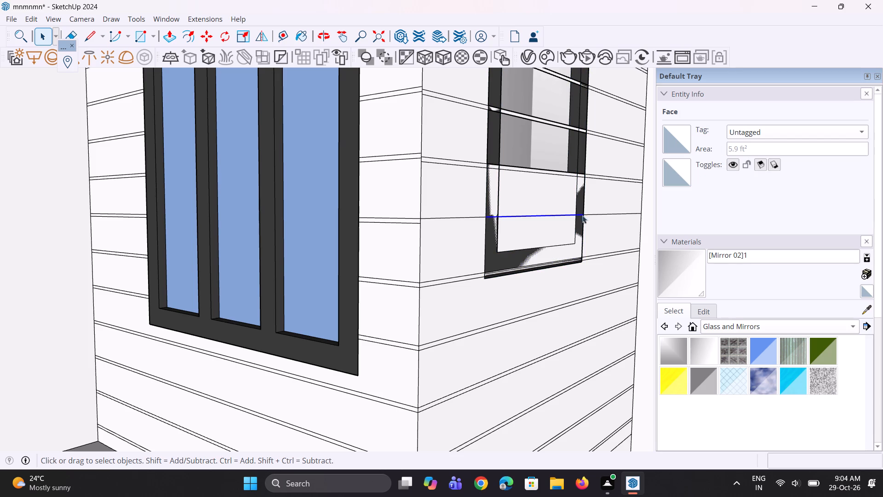
ctrl+click(591, 214)
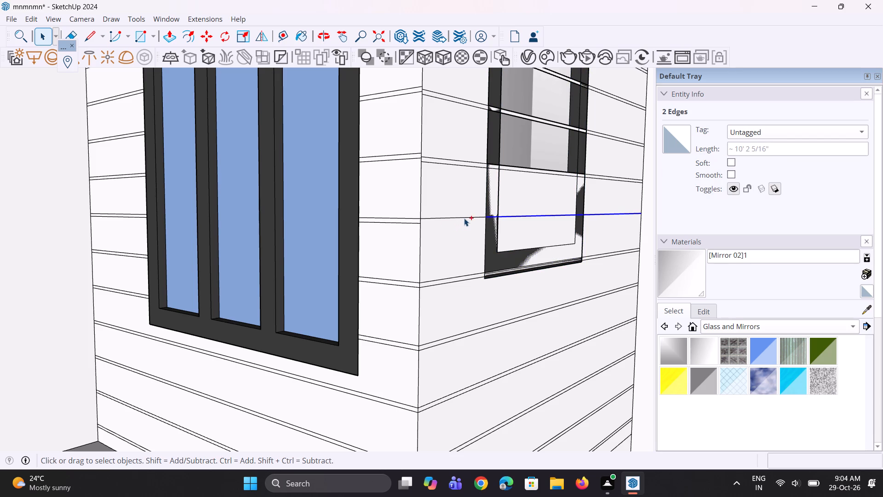
ctrl+click(464, 218)
scroll(396, 254, down, 5)
scroll(551, 230, up, 1)
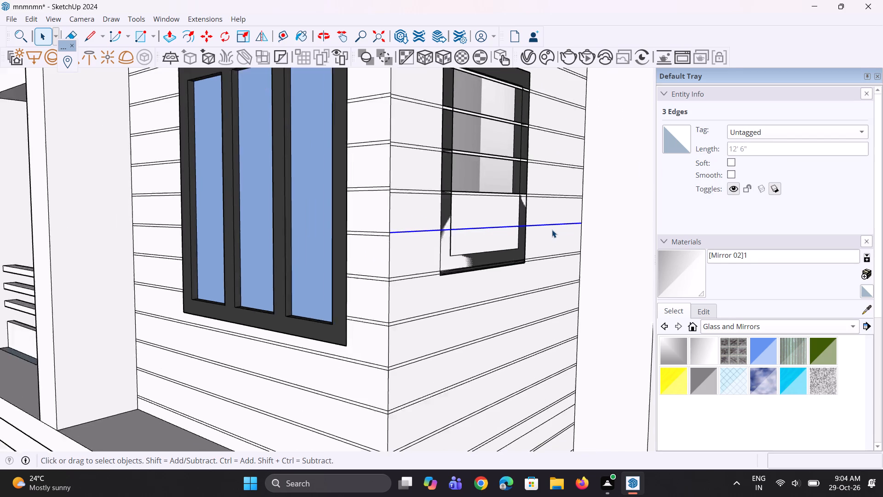
scroll(552, 230, up, 2)
key(m)
scroll(397, 222, up, 2)
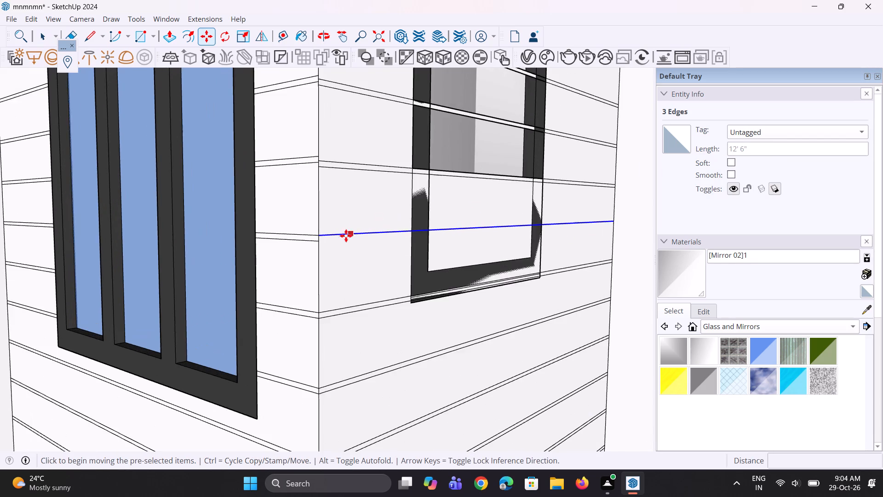
scroll(341, 239, up, 11)
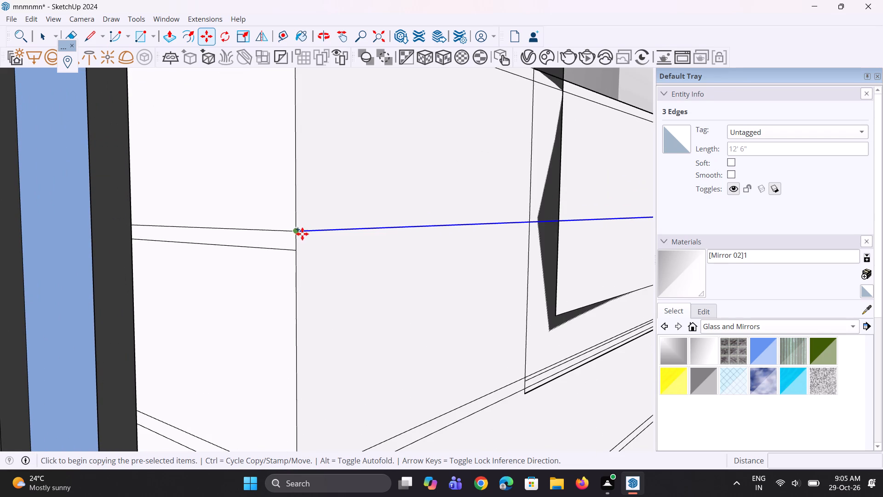
click(298, 232)
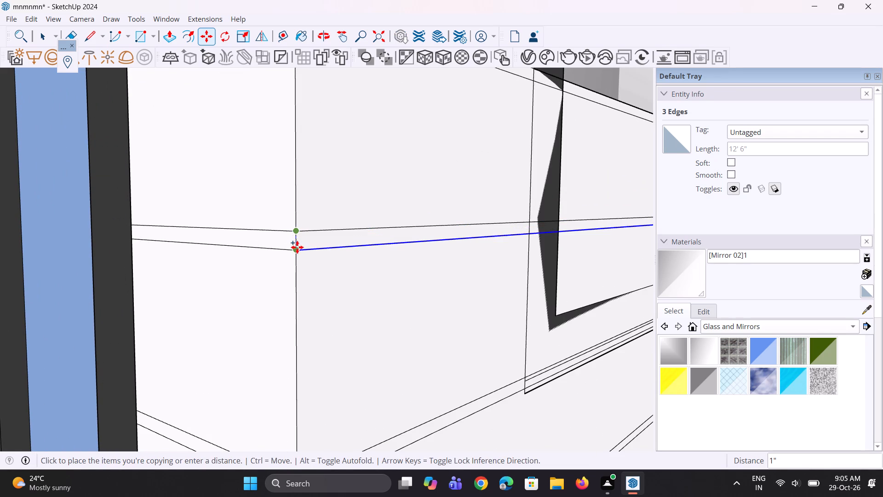
click(297, 247)
scroll(302, 269, down, 10)
key(space)
scroll(303, 266, down, 8)
key(space)
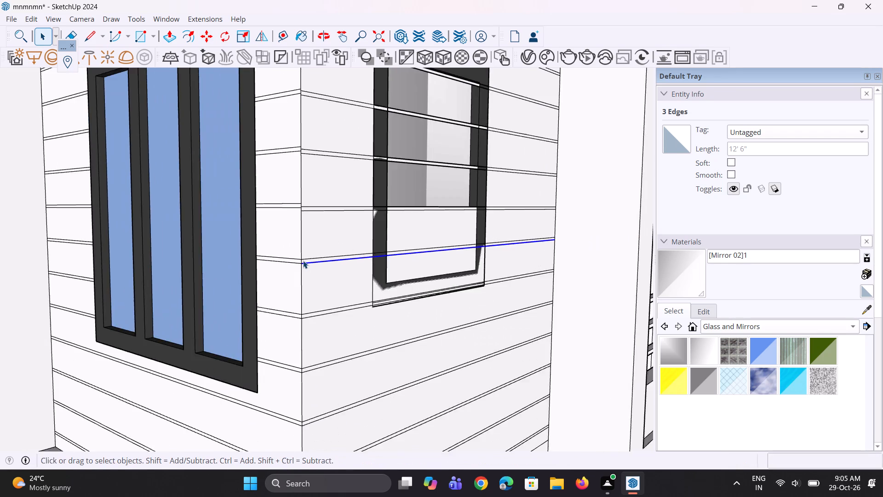
scroll(303, 260, down, 14)
key(space)
key(space)
key(space)
key(space)
key(space)
drag(620, 231, 614, 230)
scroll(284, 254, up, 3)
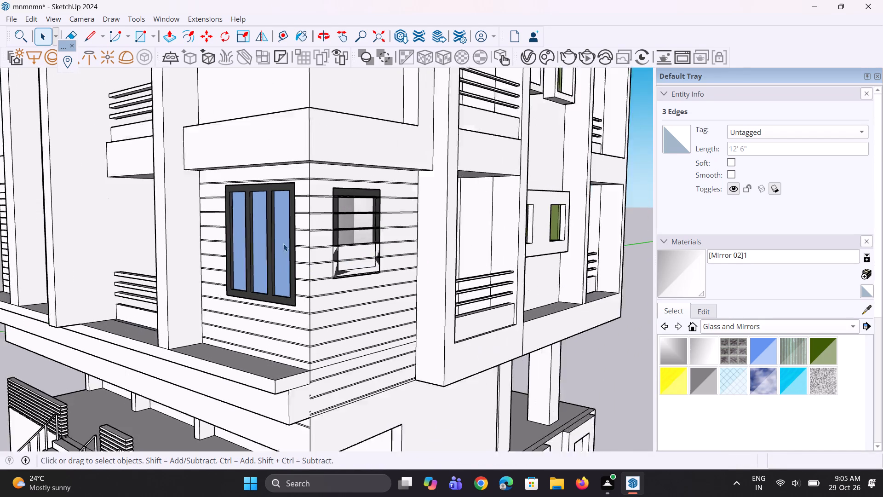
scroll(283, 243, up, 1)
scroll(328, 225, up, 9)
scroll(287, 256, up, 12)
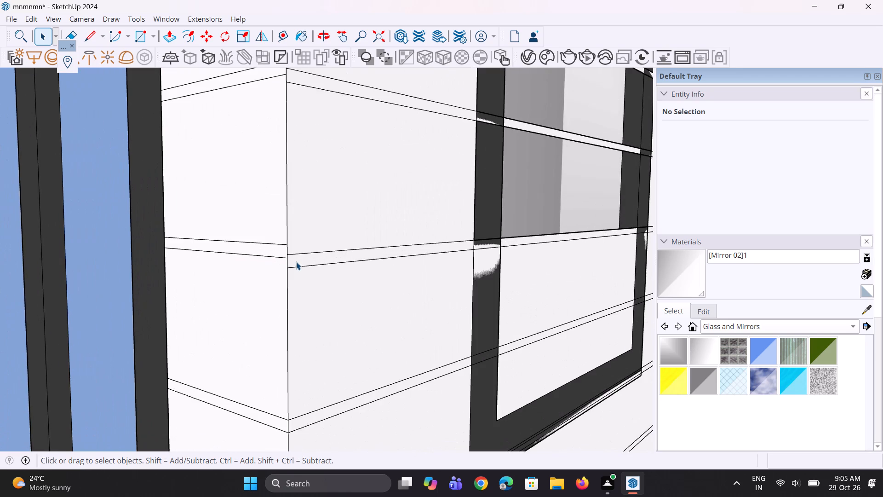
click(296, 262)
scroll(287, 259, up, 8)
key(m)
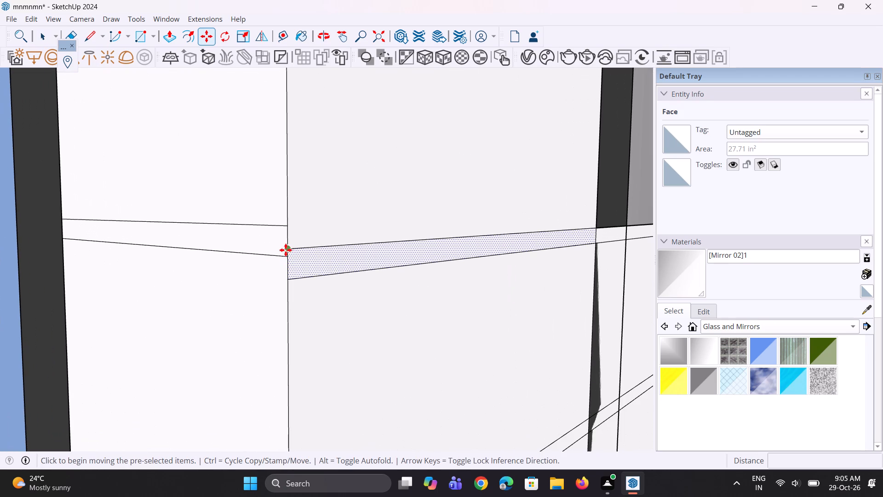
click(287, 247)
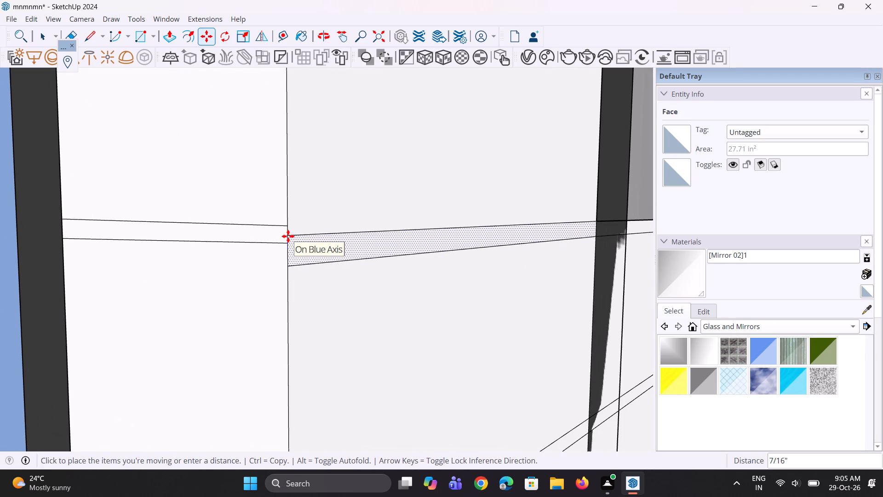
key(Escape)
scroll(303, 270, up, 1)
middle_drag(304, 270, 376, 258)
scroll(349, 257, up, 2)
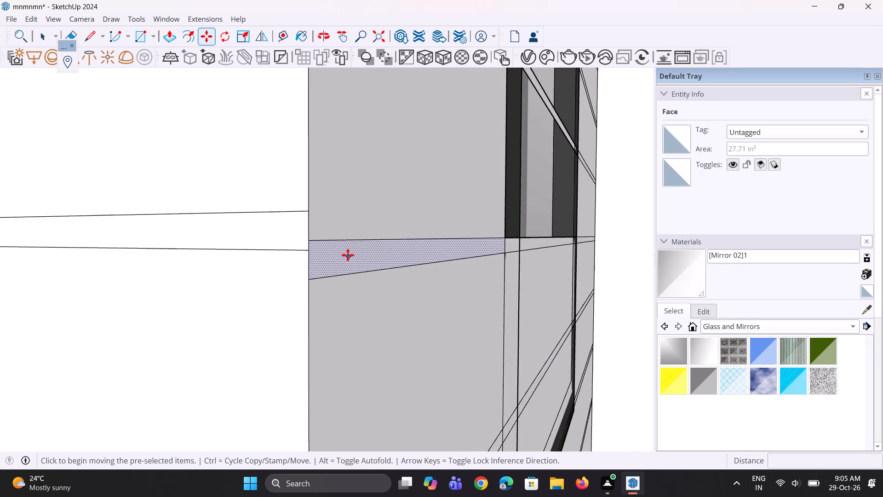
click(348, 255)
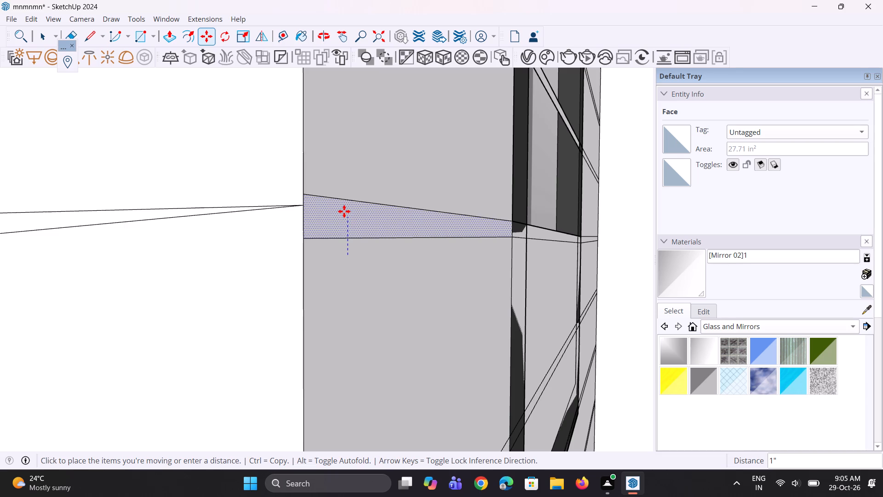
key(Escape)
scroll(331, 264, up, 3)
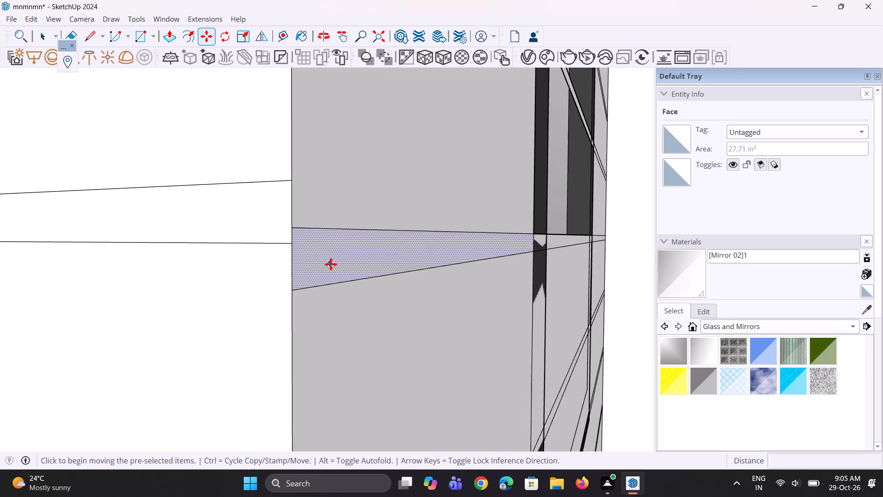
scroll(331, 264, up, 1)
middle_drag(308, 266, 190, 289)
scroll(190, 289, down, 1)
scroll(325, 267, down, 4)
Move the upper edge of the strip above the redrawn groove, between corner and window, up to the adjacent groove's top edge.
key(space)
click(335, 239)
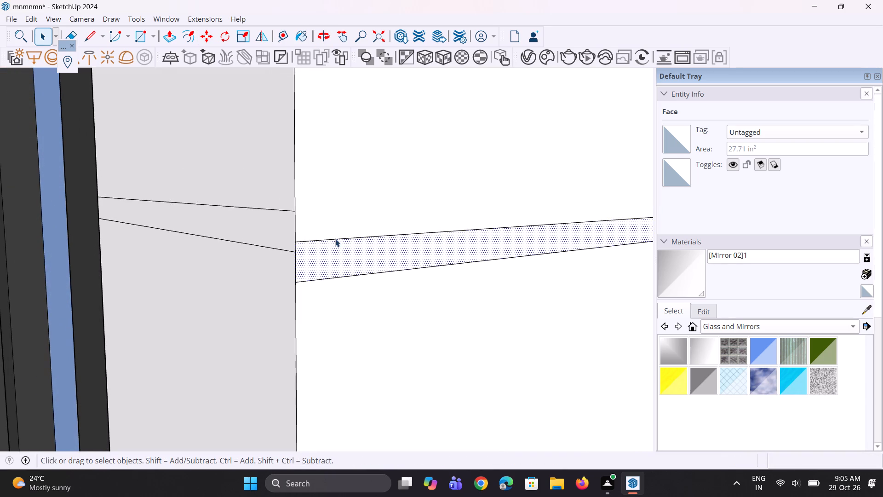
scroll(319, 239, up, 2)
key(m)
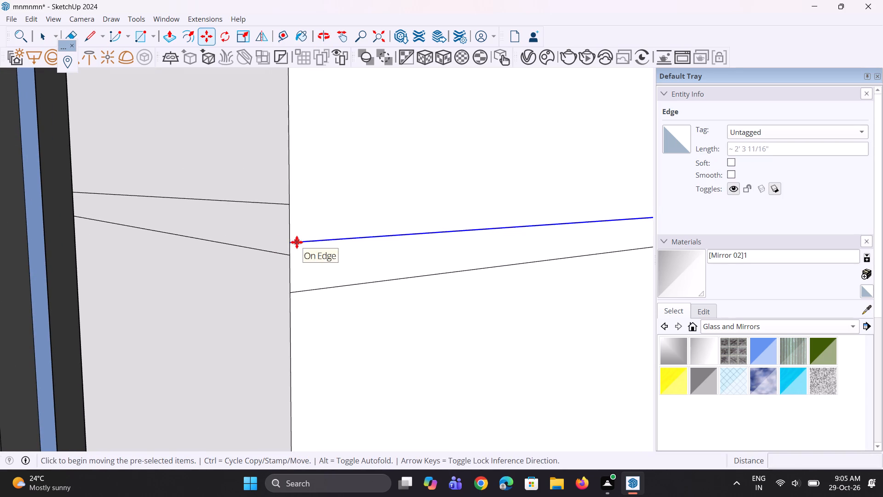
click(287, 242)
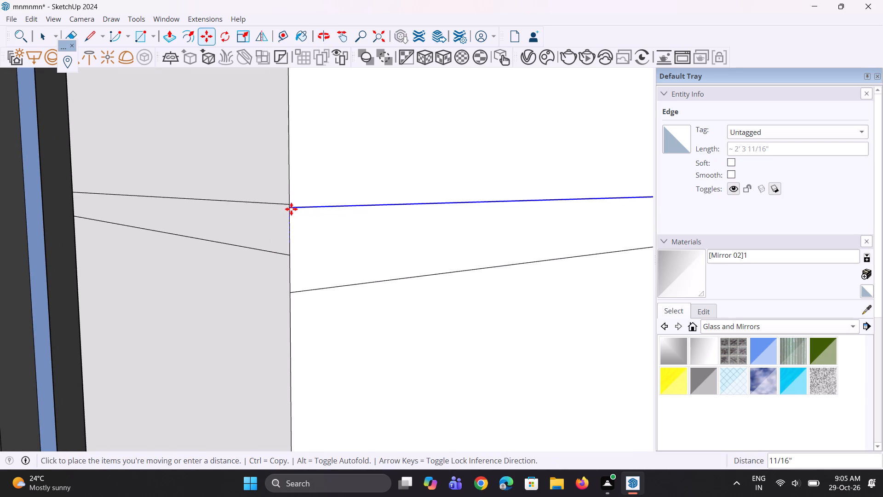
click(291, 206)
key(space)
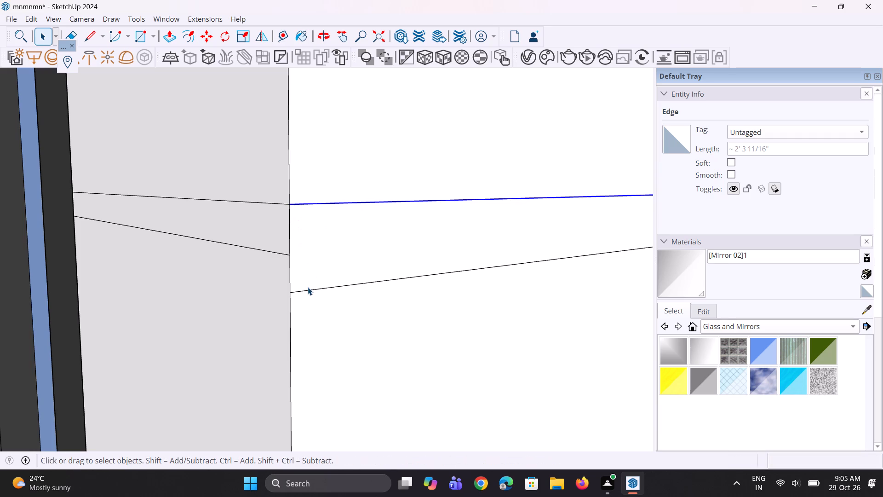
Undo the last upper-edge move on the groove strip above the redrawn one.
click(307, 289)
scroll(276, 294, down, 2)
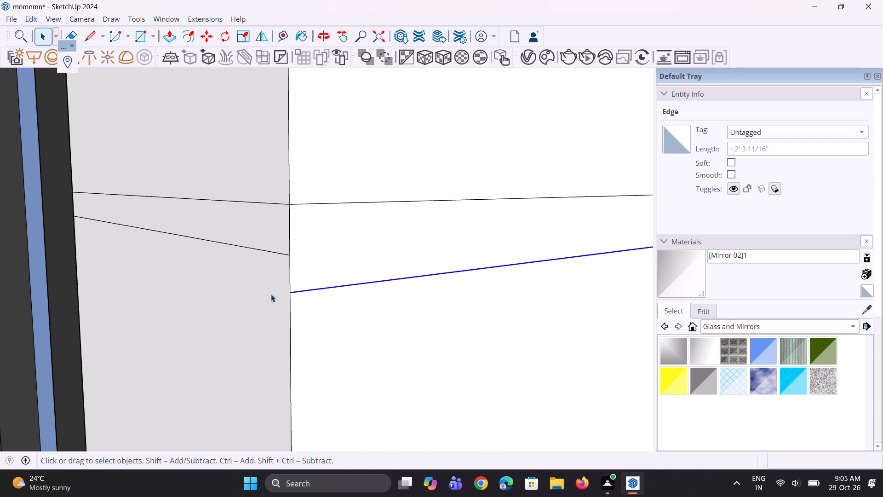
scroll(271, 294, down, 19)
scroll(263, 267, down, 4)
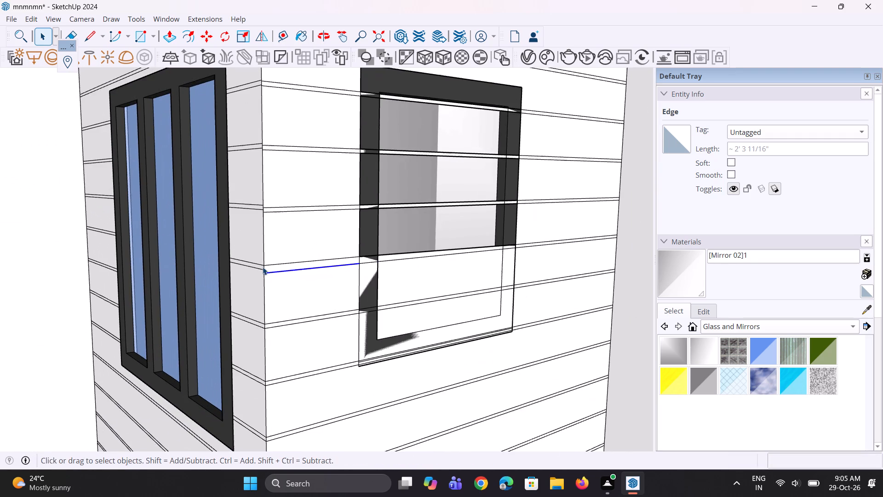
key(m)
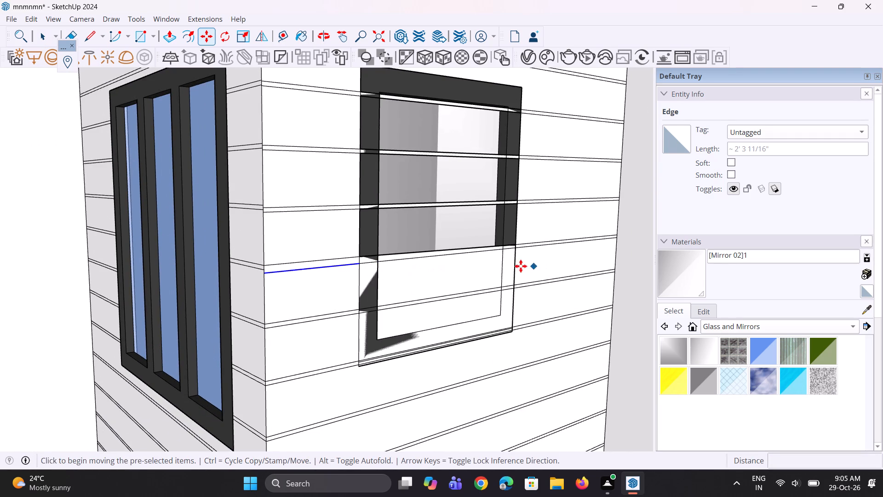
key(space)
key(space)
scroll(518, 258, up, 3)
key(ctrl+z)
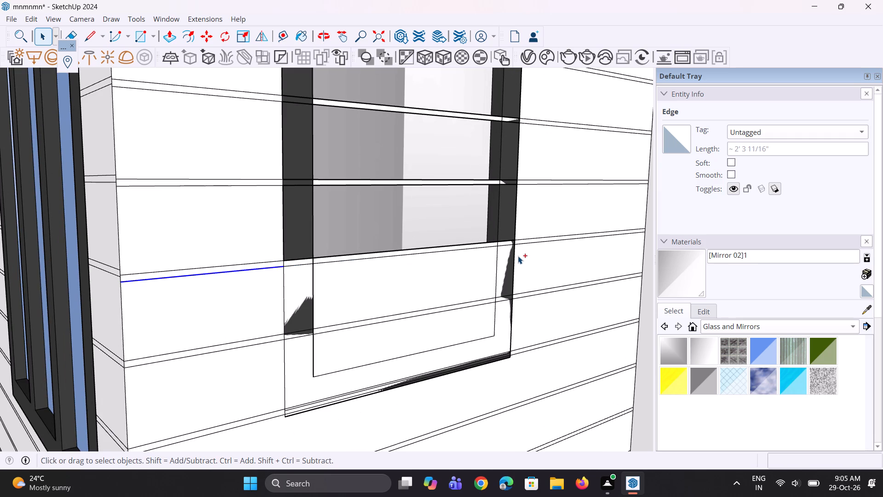
Move that strip's upper edge segments on both sides of the window up about 3/4" to the adjacent groove's top edge at the corner.
click(276, 260)
scroll(488, 242, up, 5)
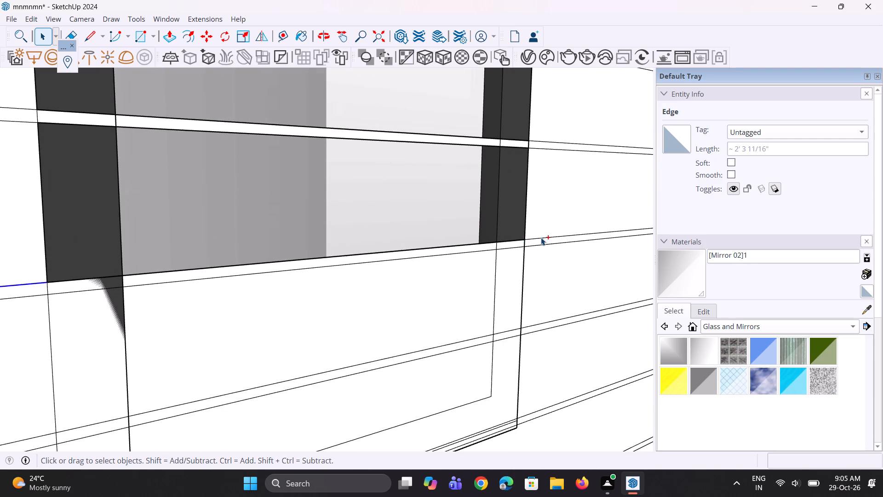
ctrl+click(542, 238)
scroll(561, 239, down, 3)
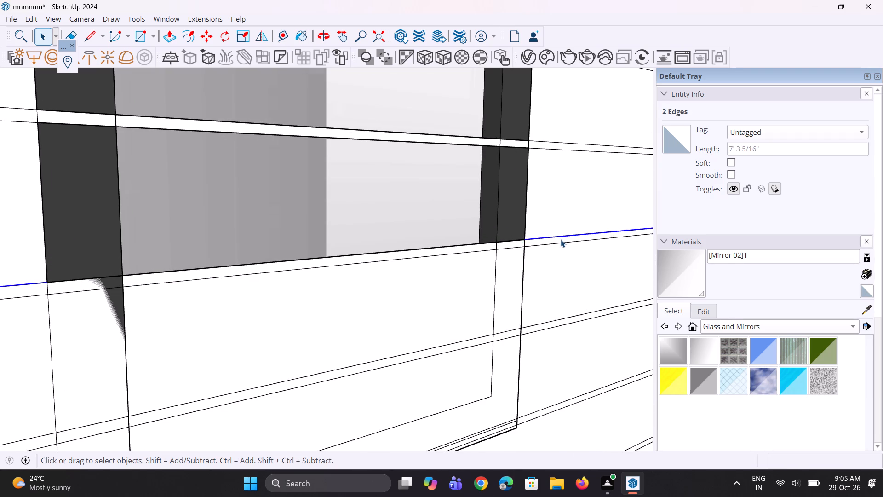
scroll(561, 239, down, 1)
key(m)
scroll(330, 266, down, 5)
scroll(194, 280, up, 1)
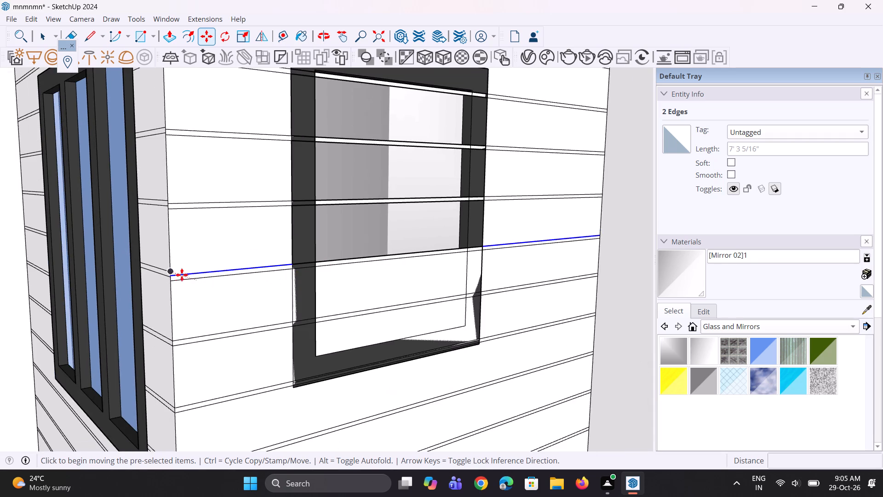
scroll(182, 275, up, 13)
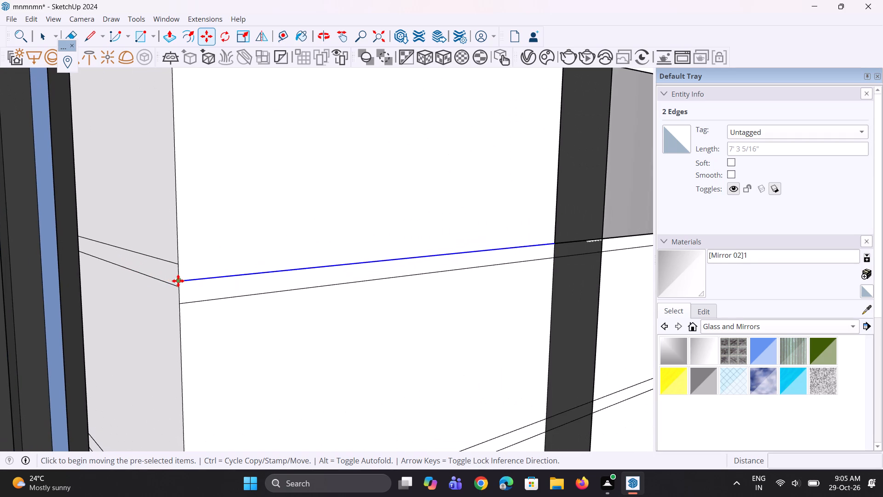
click(178, 281)
click(178, 266)
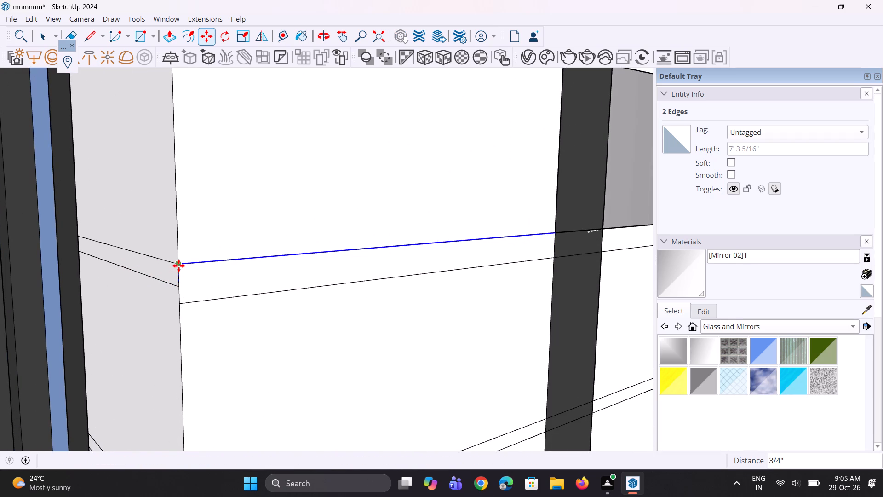
scroll(224, 248, down, 18)
key(space)
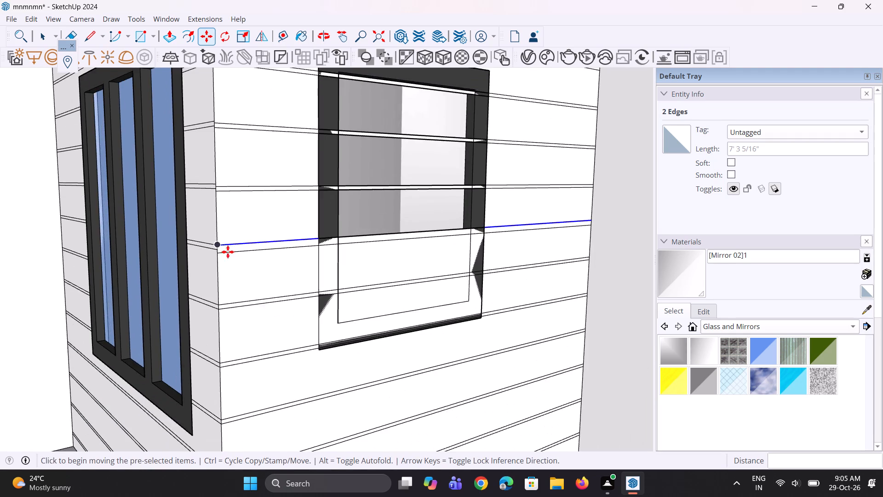
Move the same strip's lower edge segments on both sides of the window up about 3/4" to the adjacent groove's bottom edge at the corner.
scroll(217, 266, up, 4)
key(space)
scroll(244, 245, up, 4)
key(space)
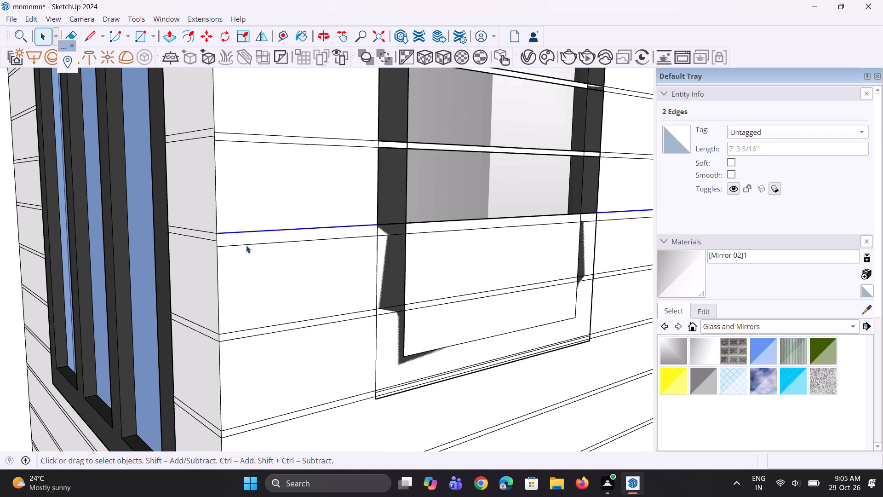
click(246, 245)
scroll(214, 260, down, 5)
scroll(515, 240, up, 6)
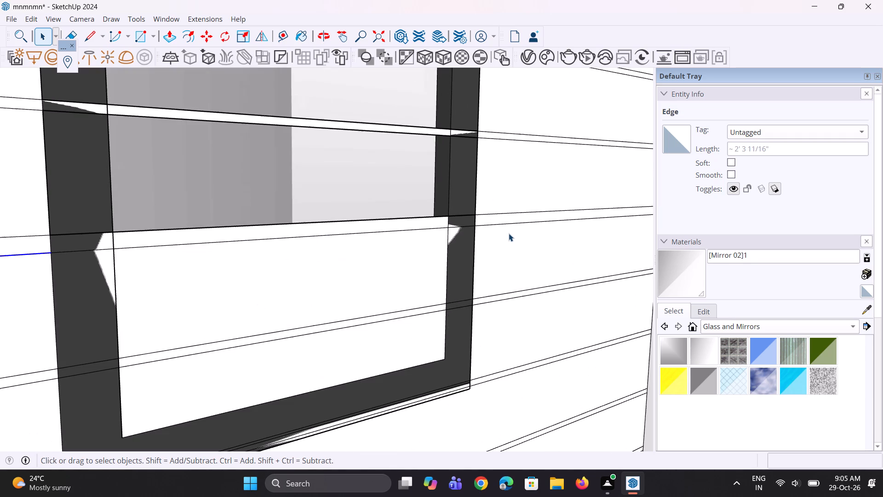
ctrl+click(508, 224)
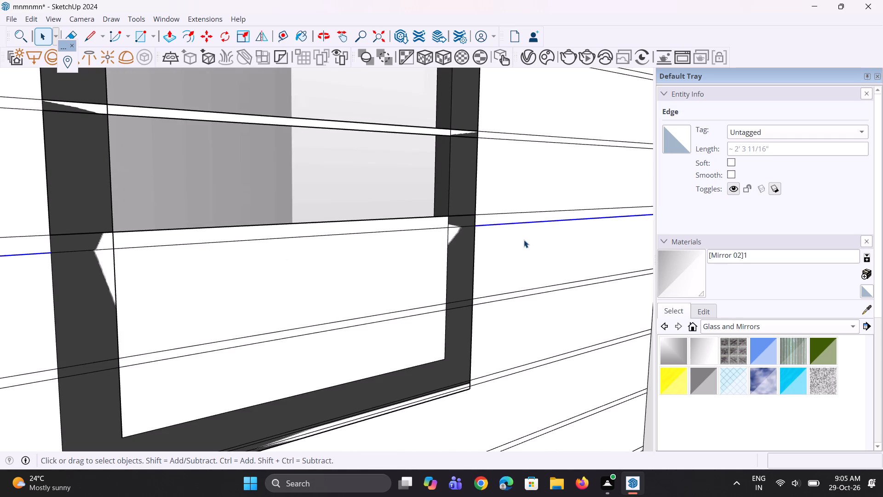
scroll(533, 243, down, 5)
scroll(166, 263, up, 5)
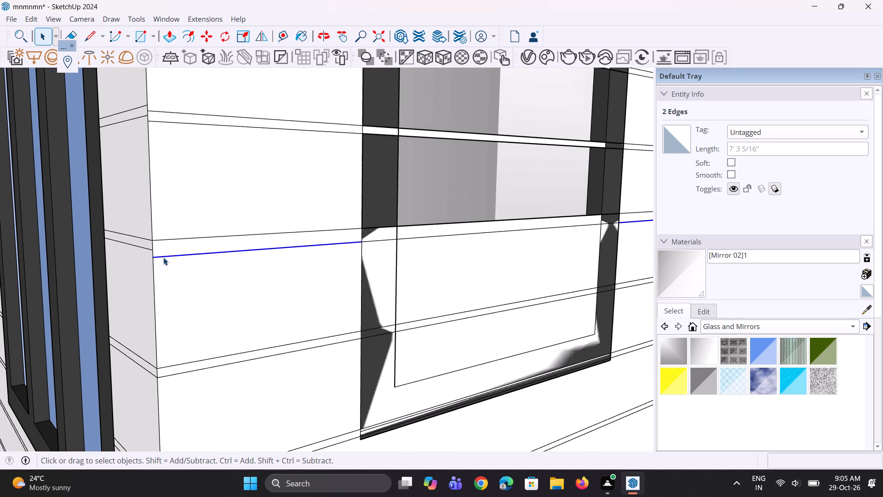
key(m)
scroll(164, 257, up, 2)
click(149, 257)
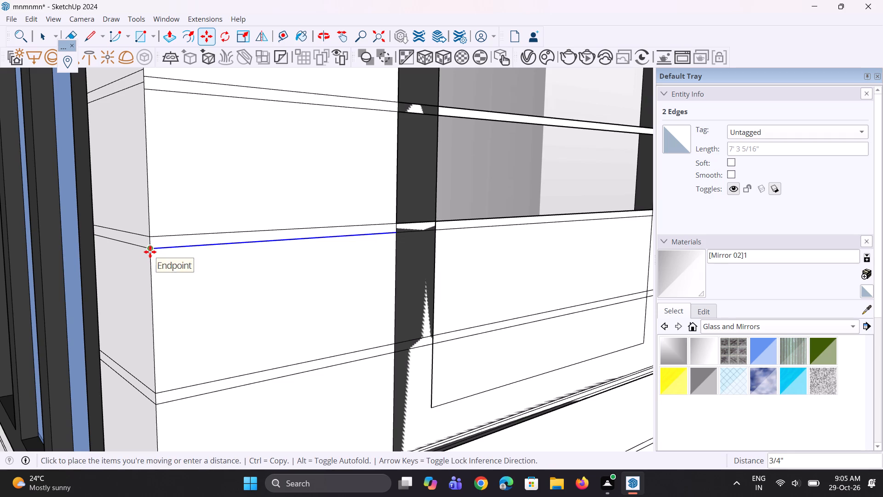
click(150, 251)
scroll(169, 268, down, 9)
key(space)
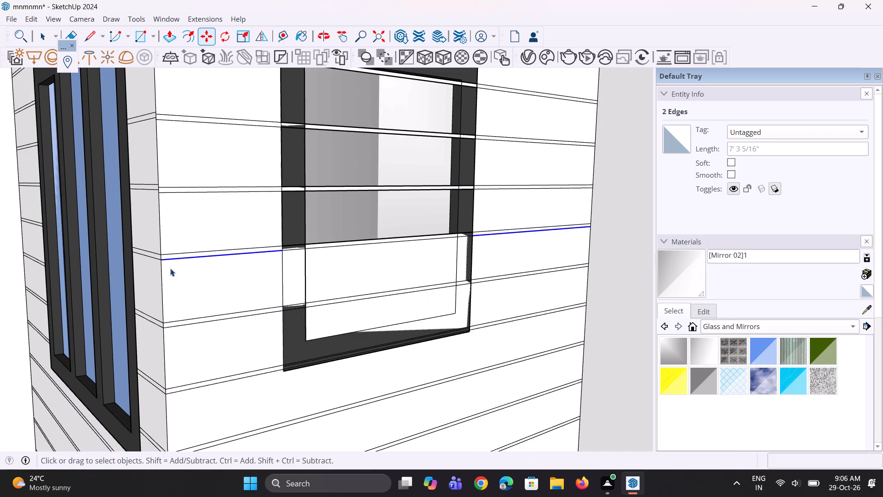
key(space)
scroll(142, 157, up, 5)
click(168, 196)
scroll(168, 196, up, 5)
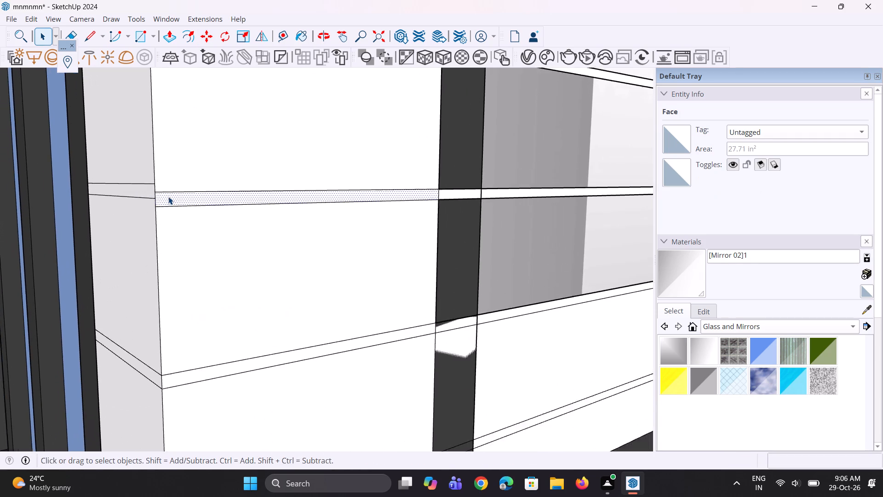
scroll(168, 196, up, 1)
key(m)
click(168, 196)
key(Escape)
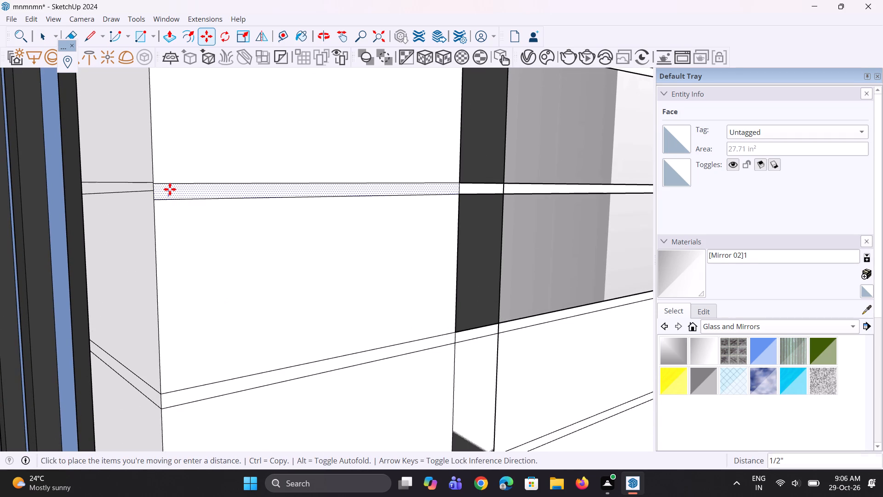
Move the next higher strip's upper edge segments on both sides of the window up about 9/16" to the adjacent groove's top edge at the corner.
middle_drag(164, 208, 222, 196)
key(space)
scroll(204, 192, up, 3)
key(space)
click(202, 184)
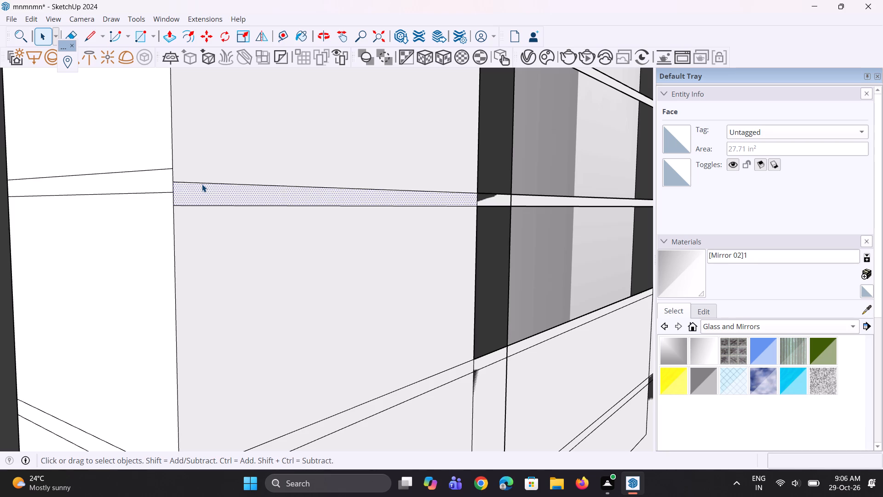
scroll(167, 225, down, 14)
scroll(395, 208, up, 3)
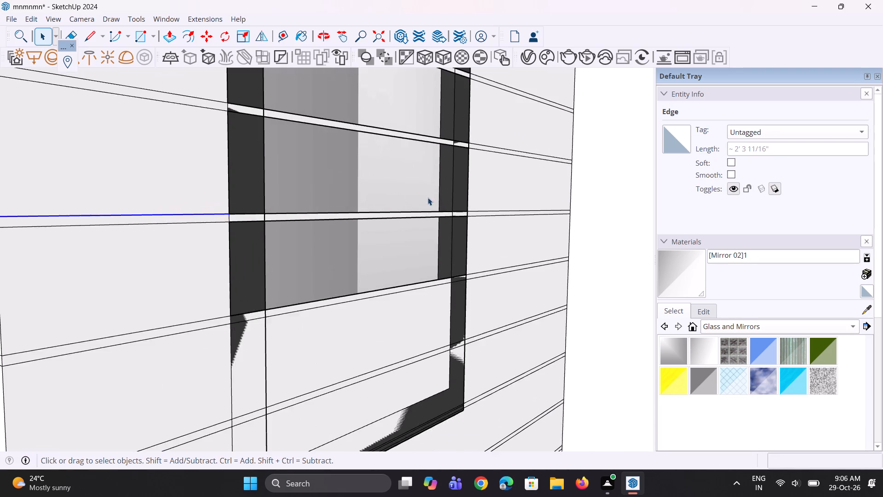
scroll(506, 192, up, 9)
click(498, 220)
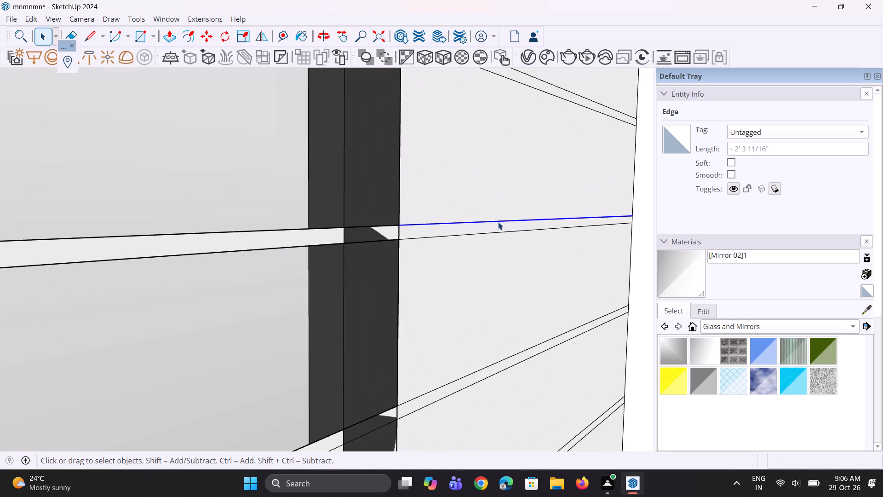
scroll(527, 228, down, 15)
middle_drag(419, 232, 379, 234)
key(m)
scroll(263, 226, up, 3)
scroll(310, 219, up, 7)
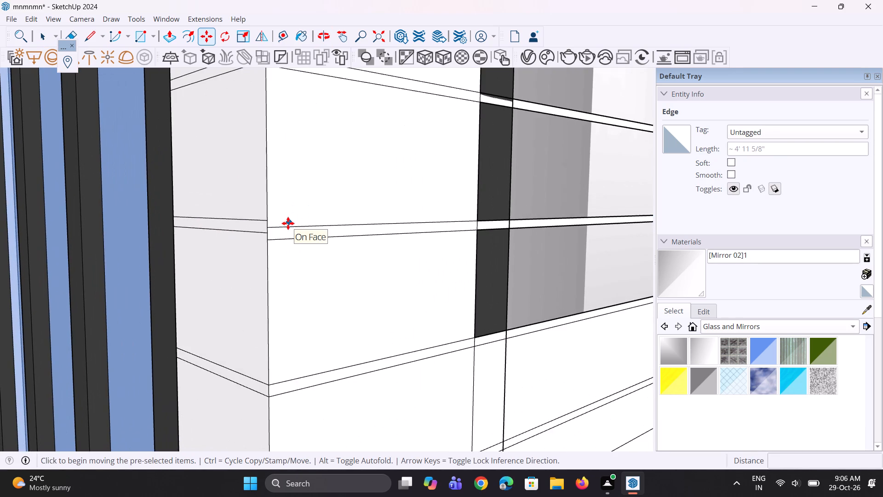
scroll(288, 223, down, 14)
scroll(345, 223, up, 3)
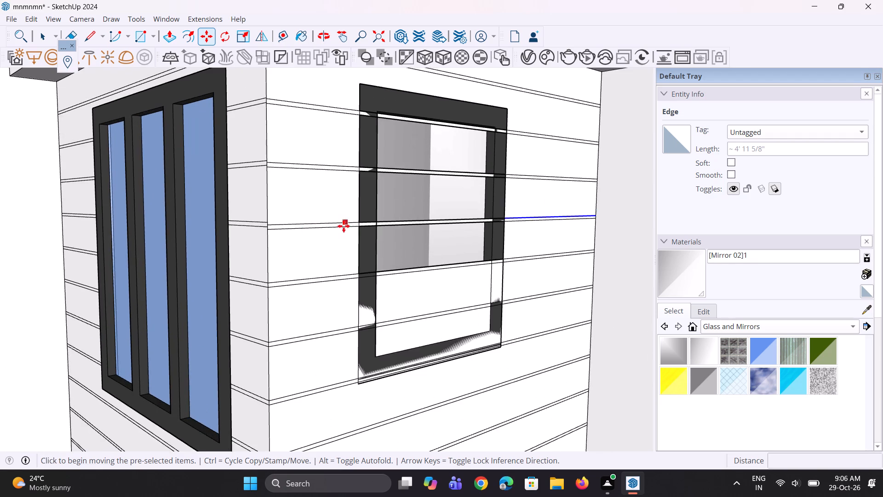
ctrl+scroll(339, 227, up, 3)
key(ctrl+space)
ctrl+scroll(338, 227, up, 3)
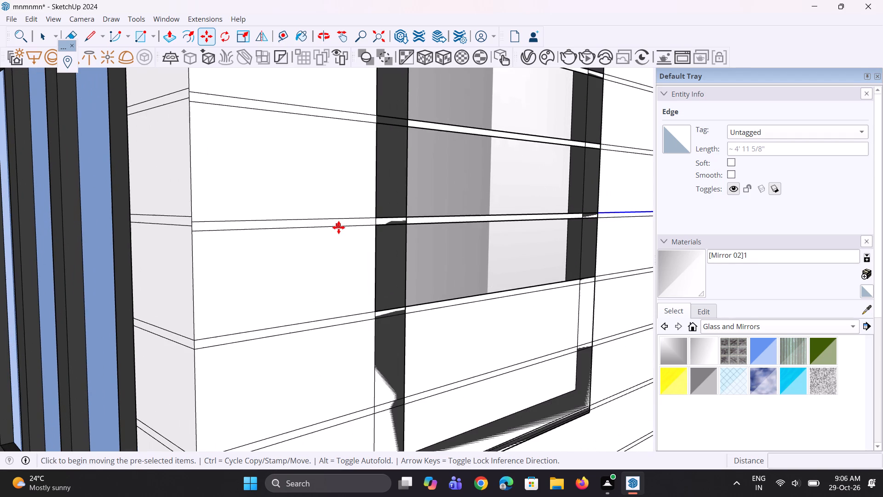
key(space)
key(space)
scroll(326, 221, down, 3)
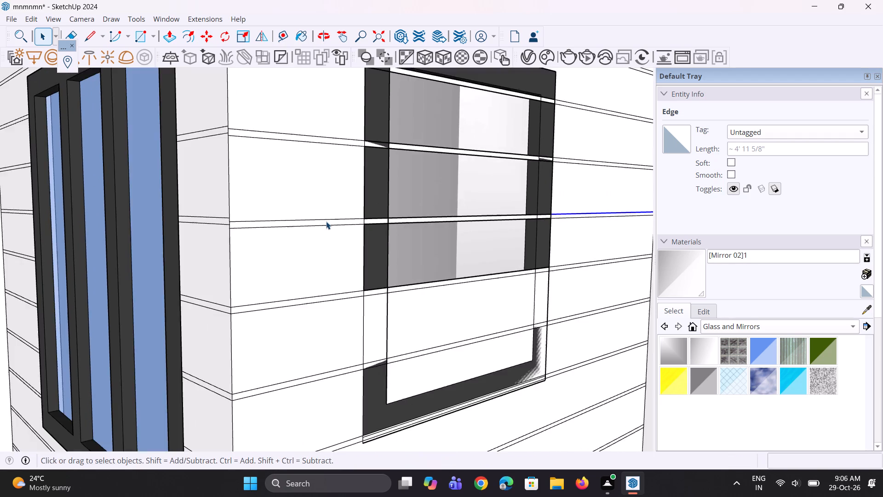
scroll(326, 221, up, 6)
ctrl+click(329, 219)
scroll(329, 219, down, 4)
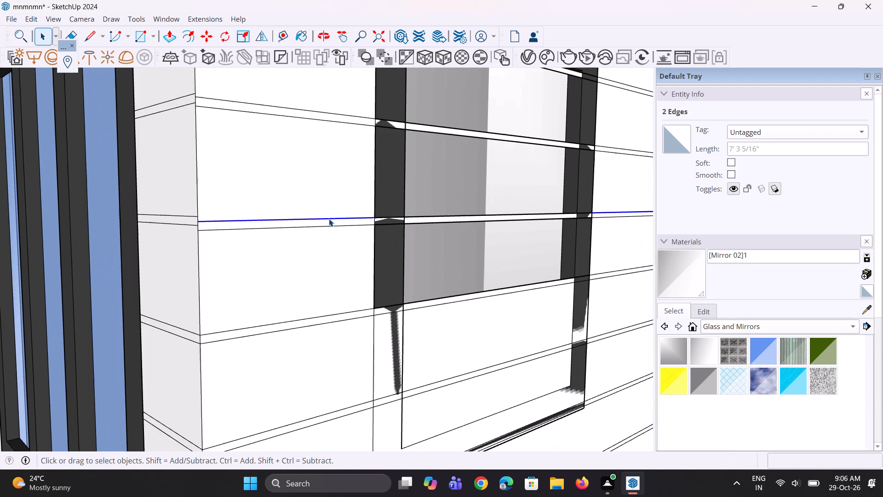
key(m)
scroll(252, 218, up, 3)
scroll(184, 220, up, 6)
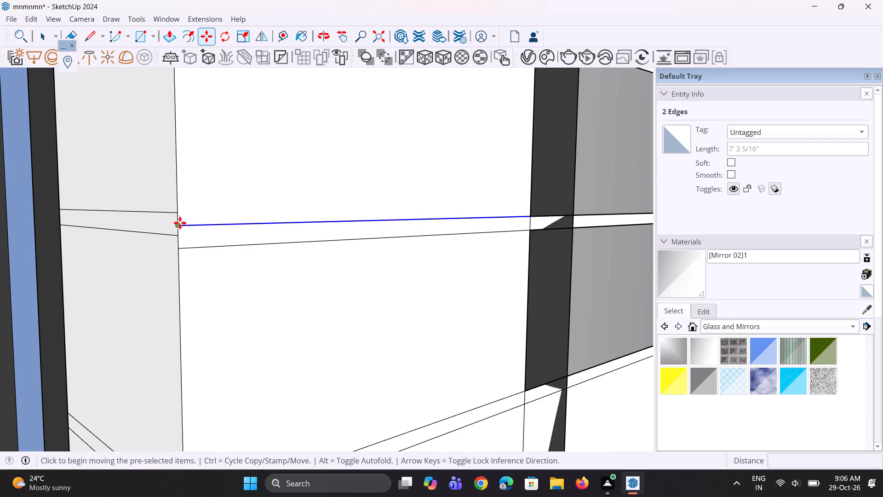
click(179, 223)
click(180, 214)
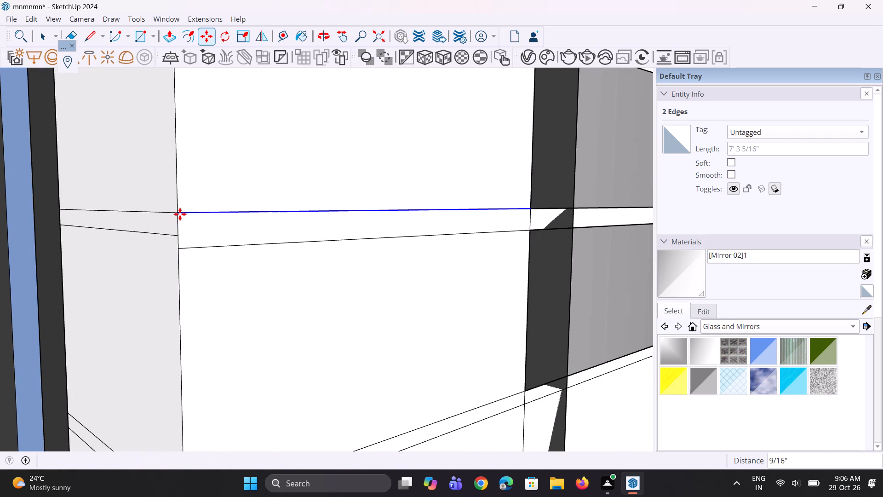
scroll(189, 209, down, 6)
key(space)
Move that strip's lower edge segments on both sides of the window up to the adjacent groove's bottom edge at the corner.
scroll(206, 219, up, 3)
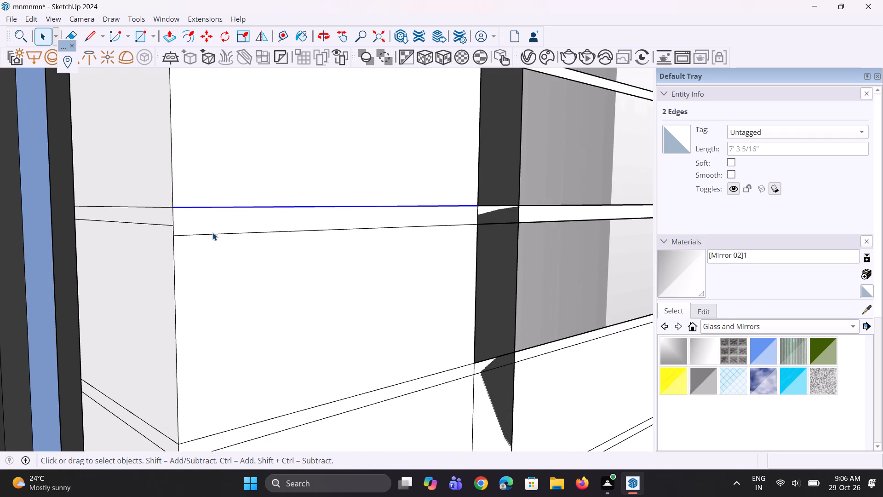
click(212, 232)
click(213, 234)
scroll(208, 235, down, 2)
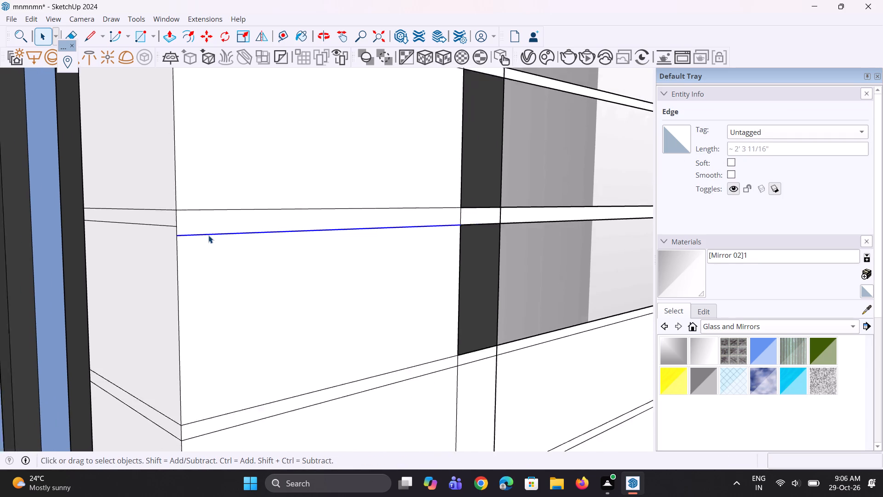
scroll(208, 235, down, 8)
scroll(562, 223, up, 5)
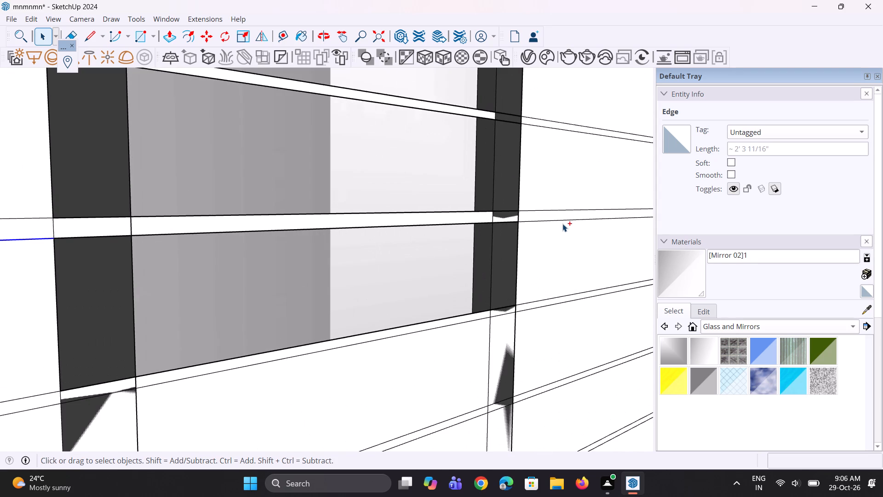
ctrl+click(563, 220)
scroll(564, 242, down, 5)
key(m)
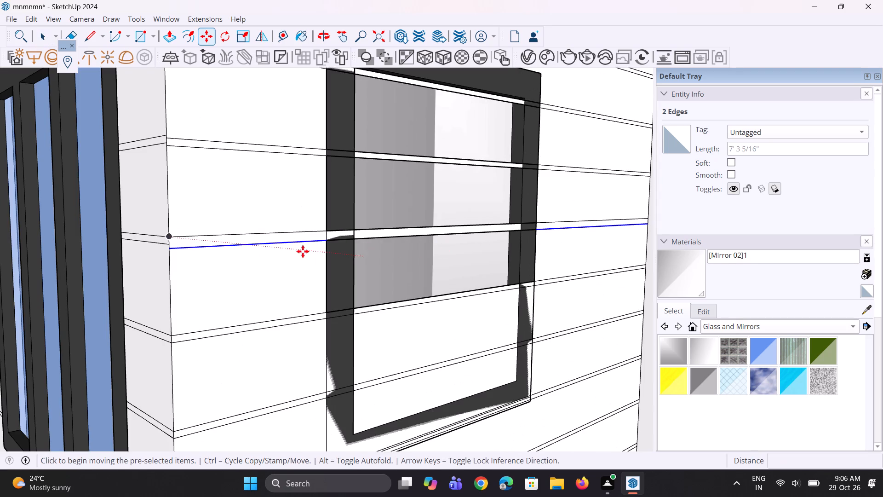
scroll(170, 254, up, 6)
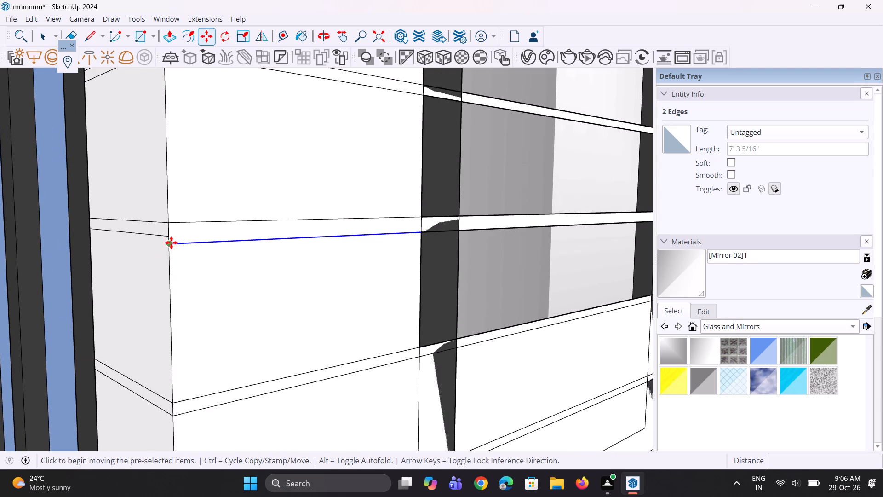
click(171, 243)
click(171, 238)
scroll(174, 220, down, 6)
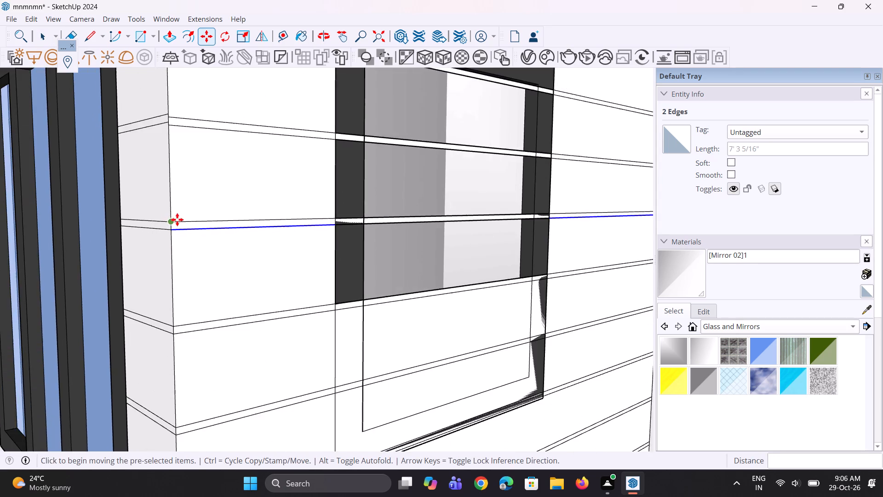
scroll(178, 218, down, 5)
key(space)
key(space)
Move the upper edge segments of the next strip up, on both sides of the window, about 3/8" up to the adjacent groove's top edge.
scroll(162, 142, up, 11)
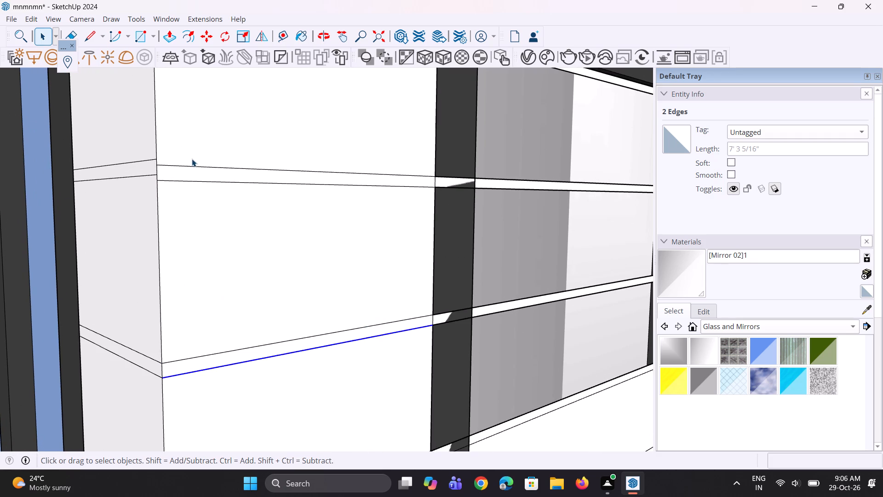
click(194, 167)
scroll(164, 207, down, 5)
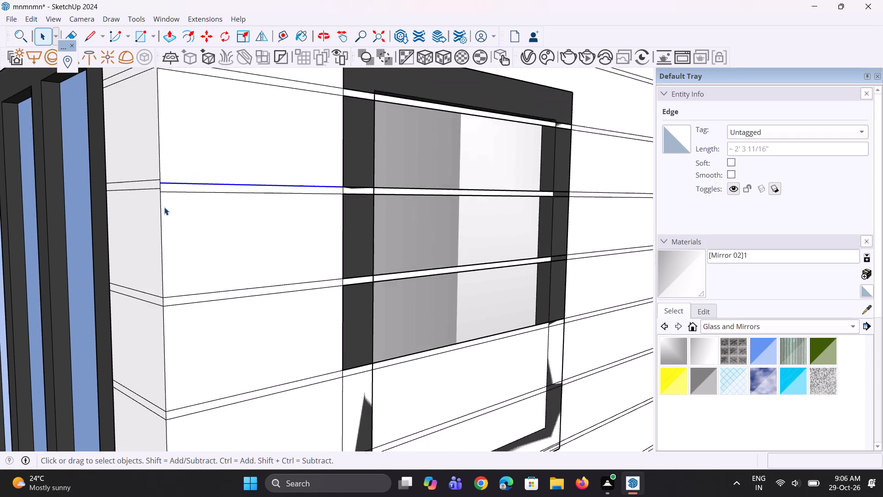
scroll(164, 207, down, 6)
scroll(490, 143, up, 4)
scroll(489, 213, up, 5)
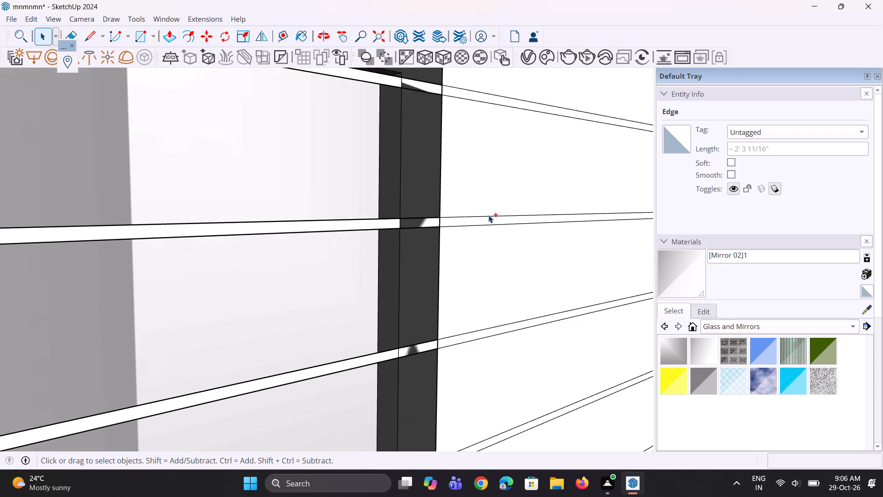
ctrl+click(488, 215)
click(508, 218)
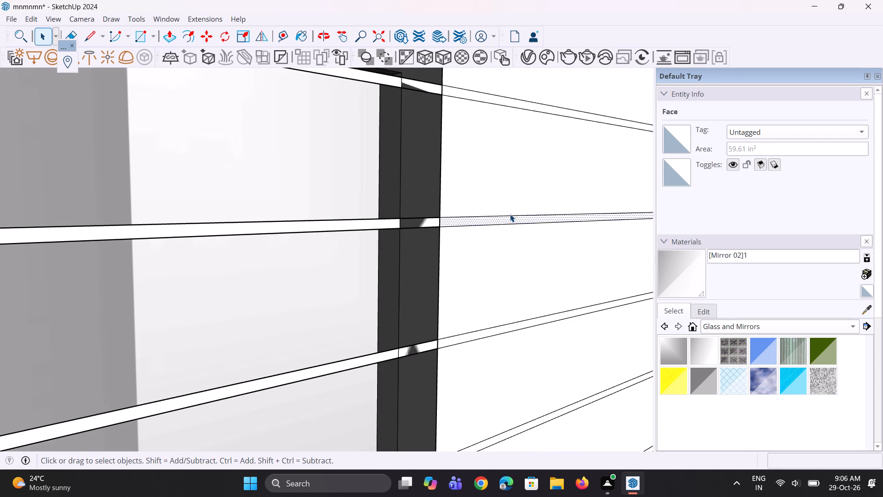
click(511, 216)
scroll(537, 215, down, 2)
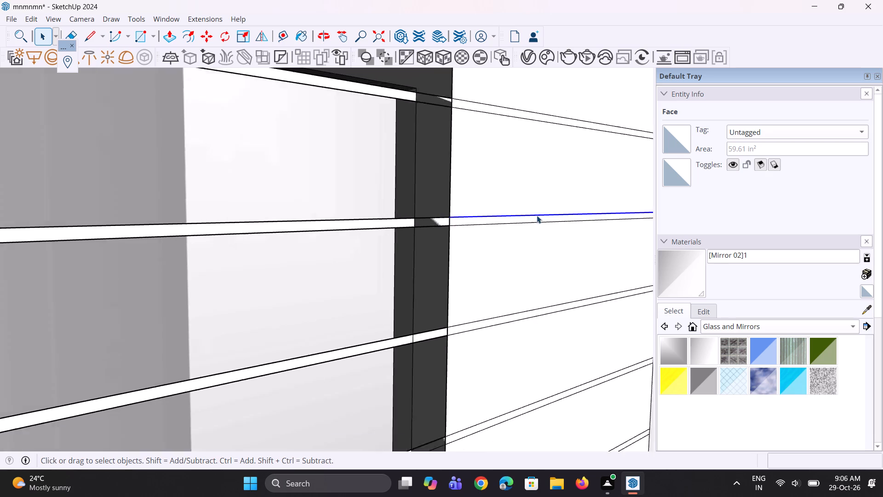
scroll(537, 215, down, 7)
scroll(302, 204, up, 6)
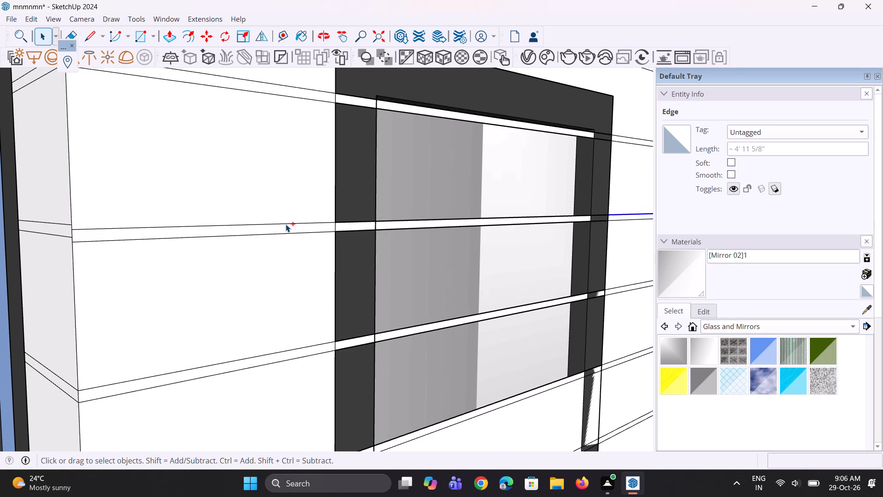
ctrl+click(286, 224)
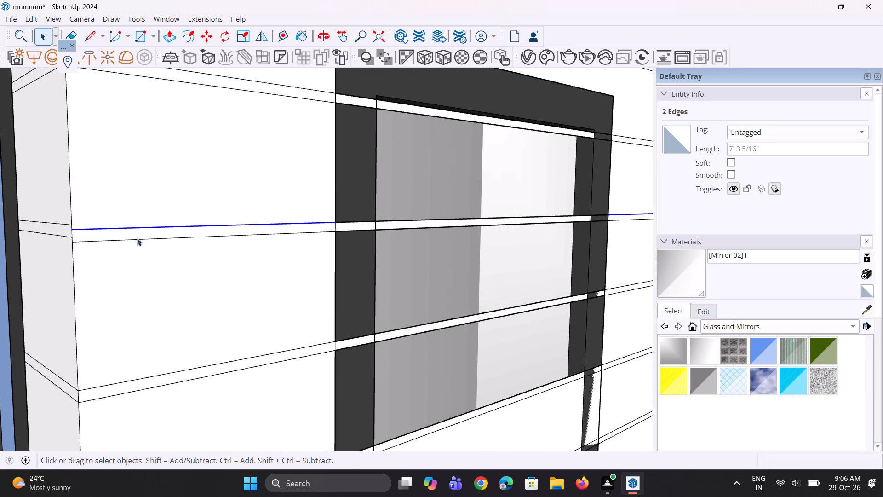
key(m)
scroll(86, 225, up, 3)
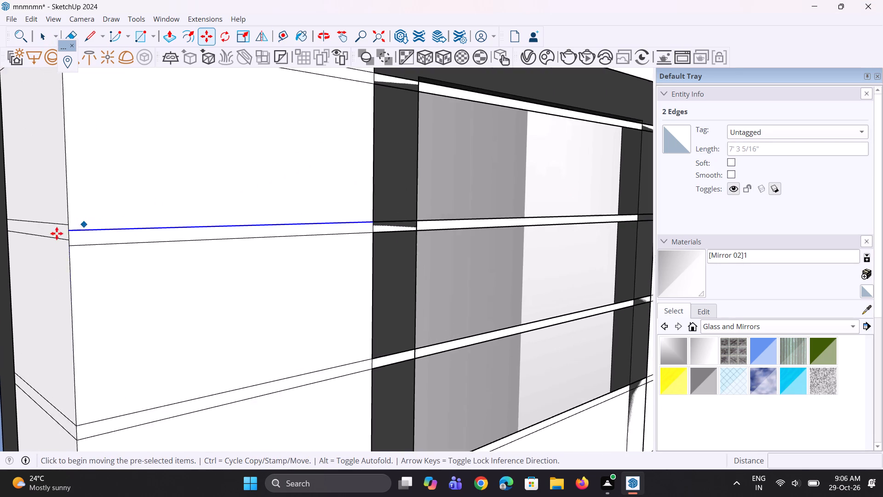
scroll(75, 239, up, 4)
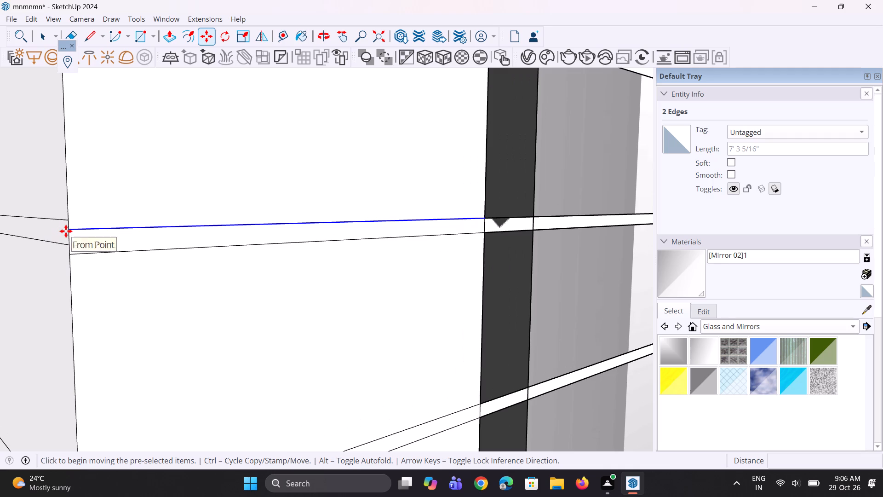
click(68, 229)
click(67, 221)
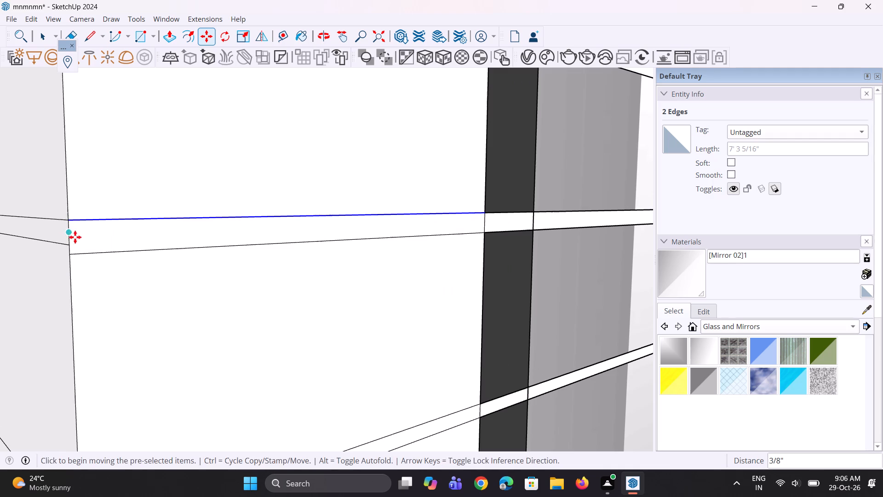
key(space)
key(space)
Move the same strip's lower edge segments on both sides of the window up about 3/8" to the adjacent groove's bottom edge at the corner.
click(102, 253)
scroll(102, 253, down, 5)
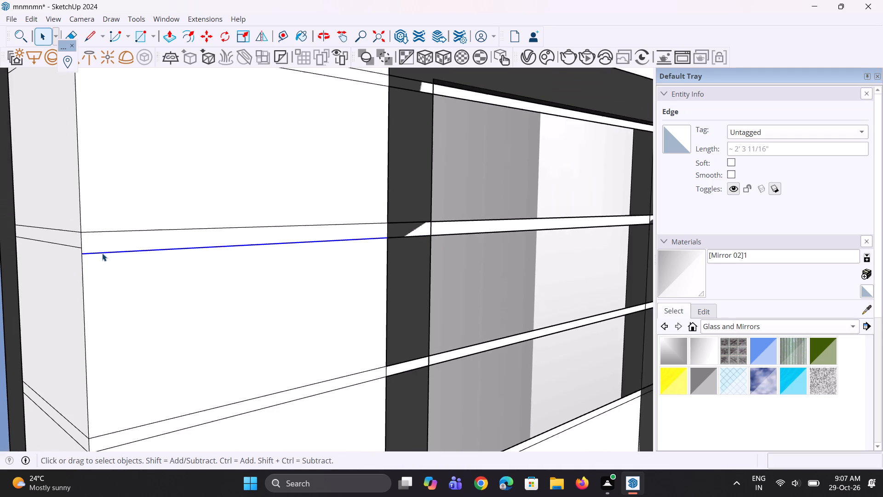
scroll(108, 254, down, 5)
scroll(151, 240, down, 4)
scroll(468, 222, up, 4)
scroll(539, 237, up, 3)
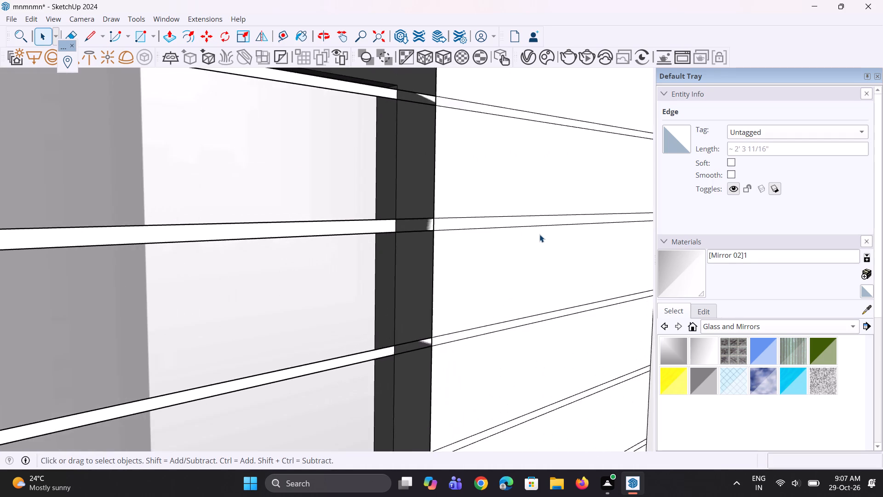
scroll(539, 234, up, 3)
ctrl+click(546, 224)
scroll(548, 223, down, 7)
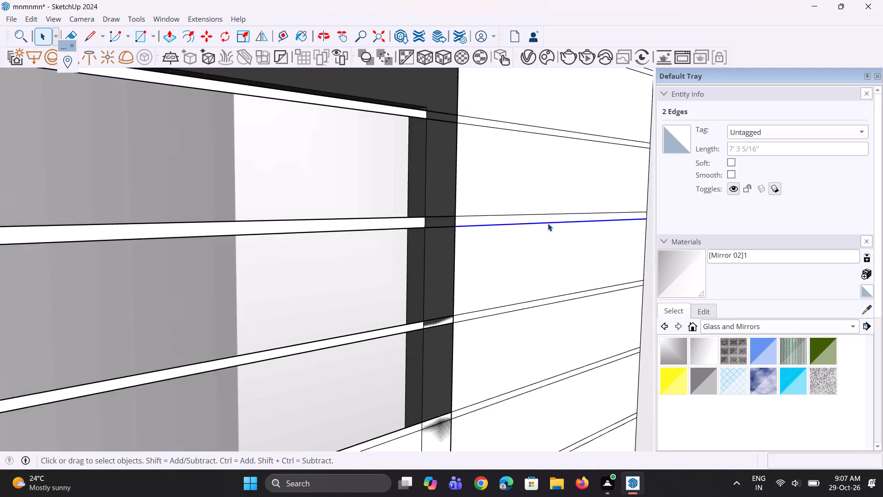
scroll(548, 223, down, 2)
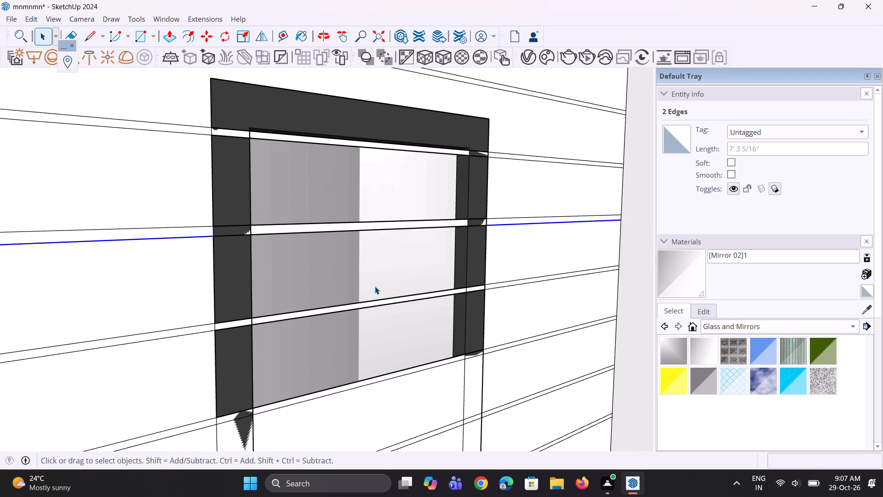
key(m)
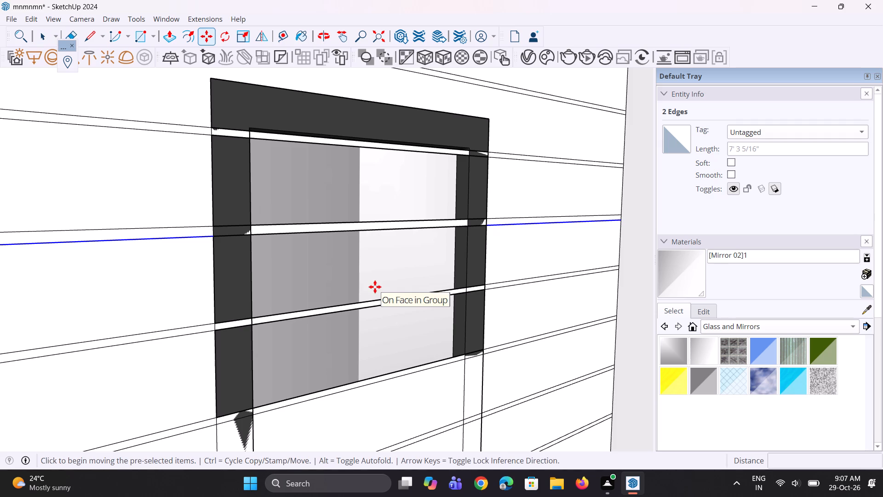
scroll(472, 205, down, 6)
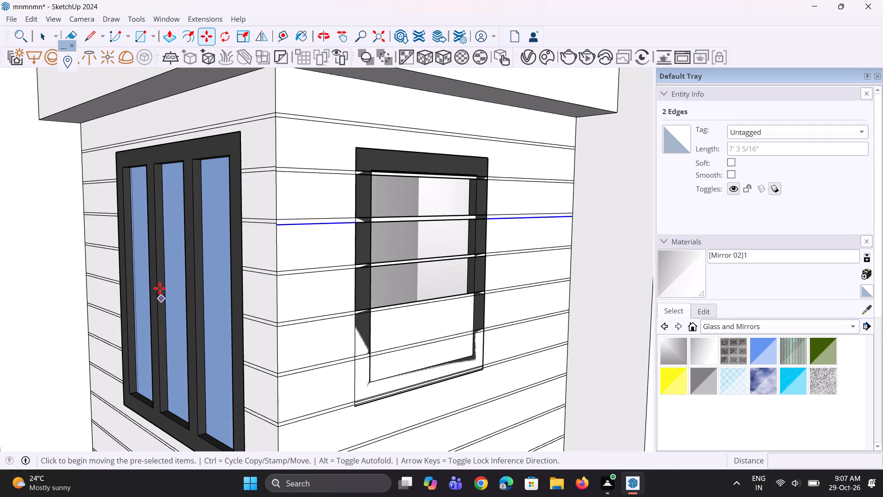
scroll(263, 202, up, 3)
scroll(269, 249, up, 10)
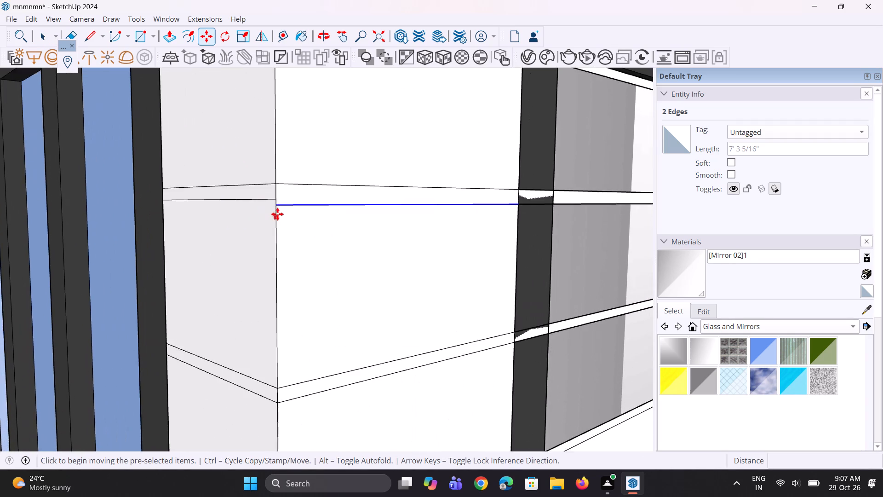
scroll(277, 214, up, 6)
click(278, 205)
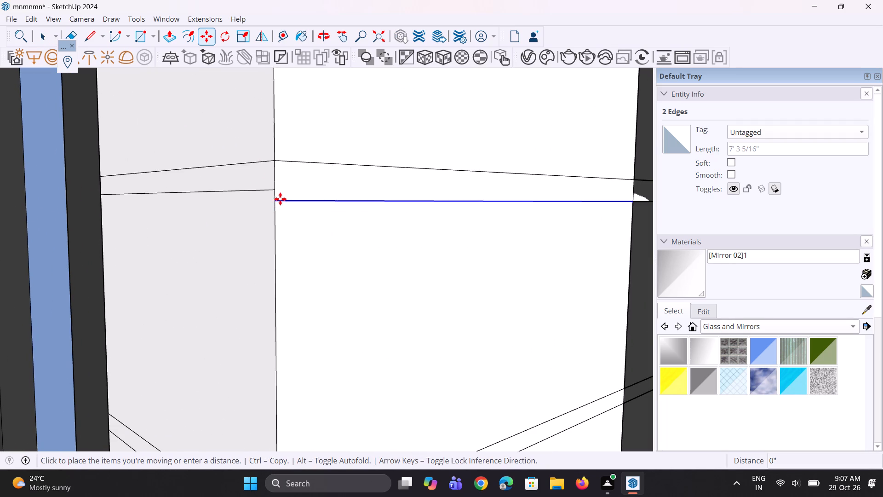
click(276, 191)
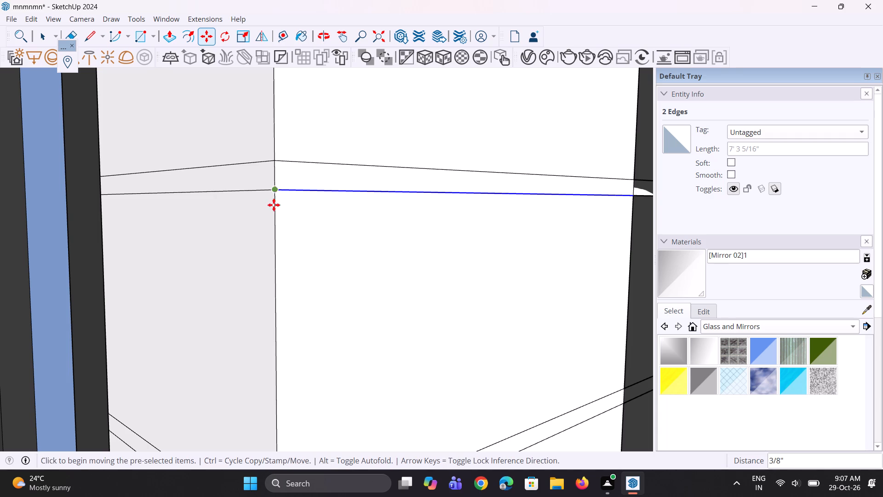
Move the upper edge segments of the strip at the window's head up about 3/16" on both sides to the adjacent groove's top edge.
scroll(289, 270, down, 5)
scroll(292, 278, down, 17)
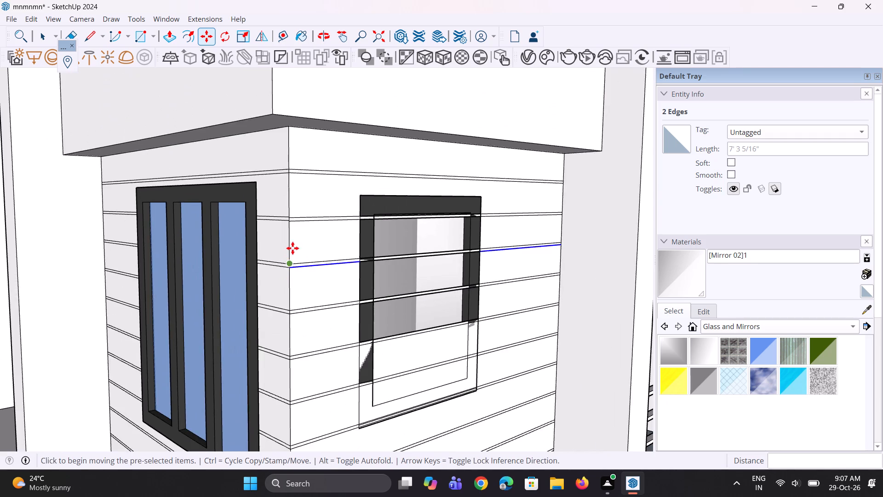
scroll(292, 248, up, 6)
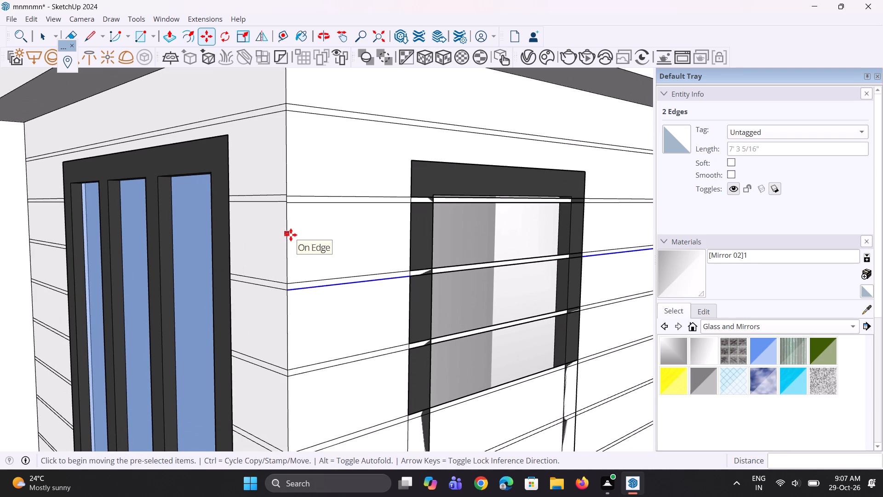
key(space)
key(space)
scroll(290, 219, up, 6)
key(space)
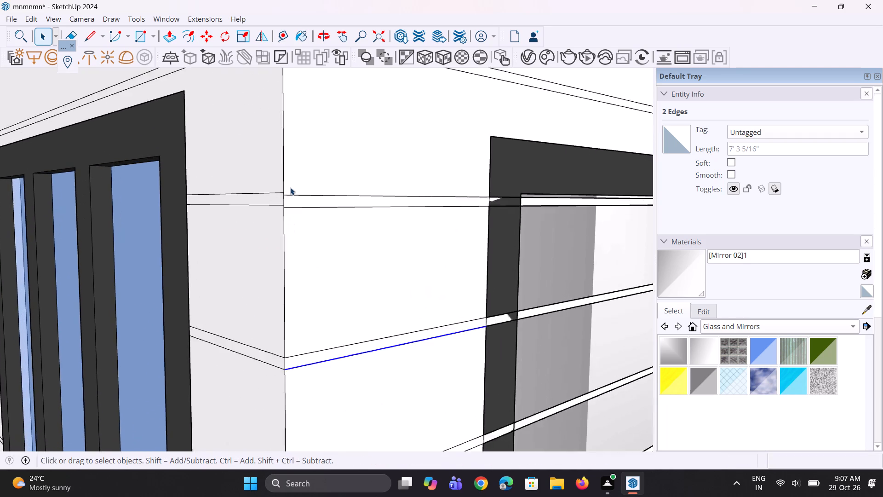
scroll(291, 191, up, 3)
click(293, 196)
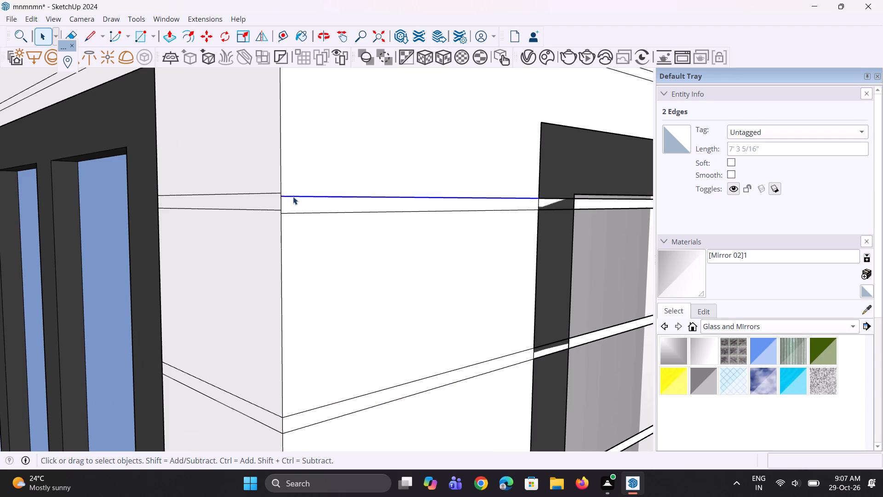
scroll(265, 231, down, 10)
scroll(595, 199, up, 5)
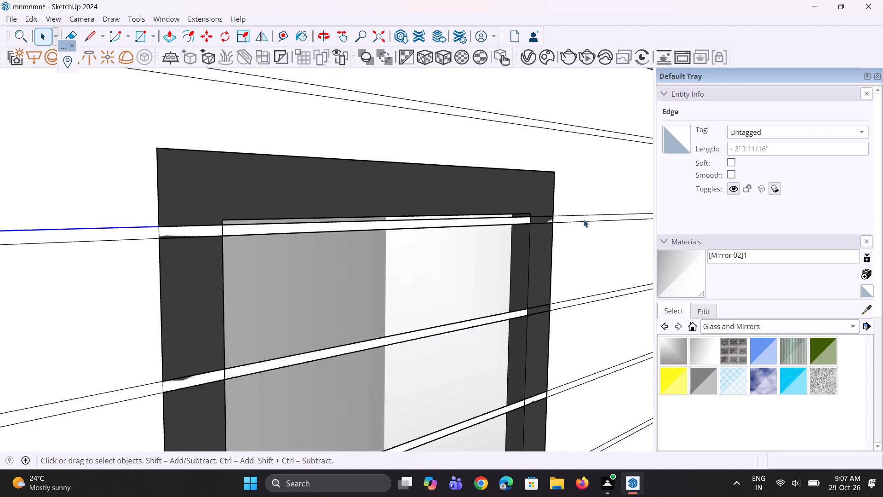
scroll(584, 220, up, 1)
ctrl+click(580, 214)
key(m)
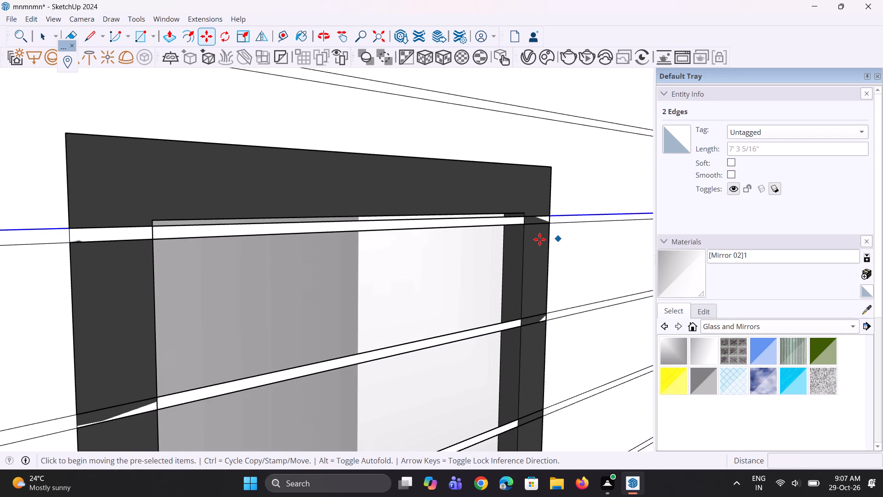
scroll(539, 239, down, 4)
scroll(25, 231, up, 10)
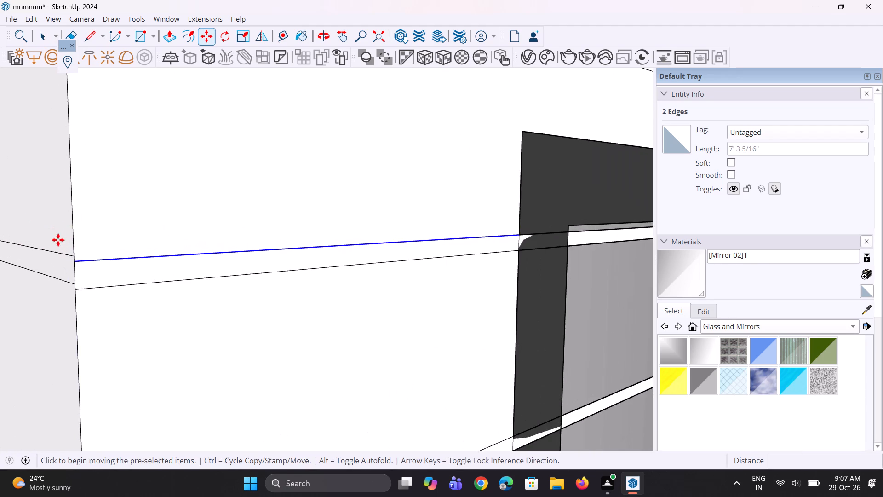
scroll(81, 266, up, 12)
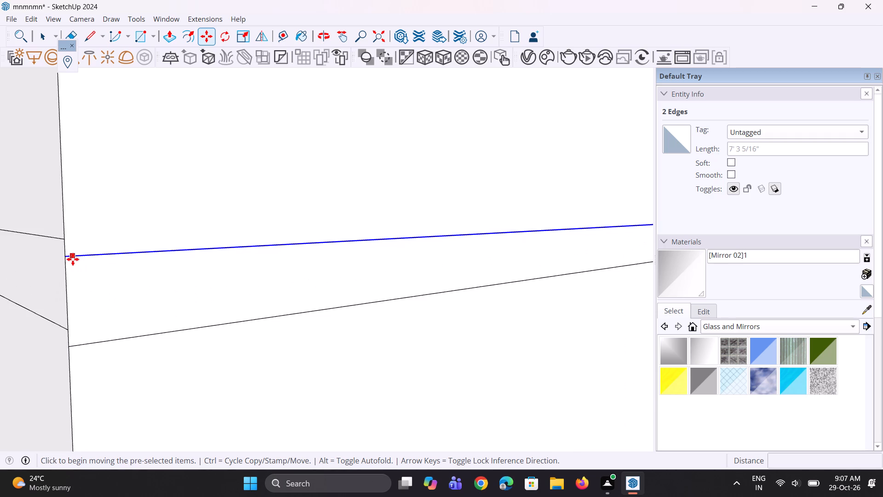
click(65, 257)
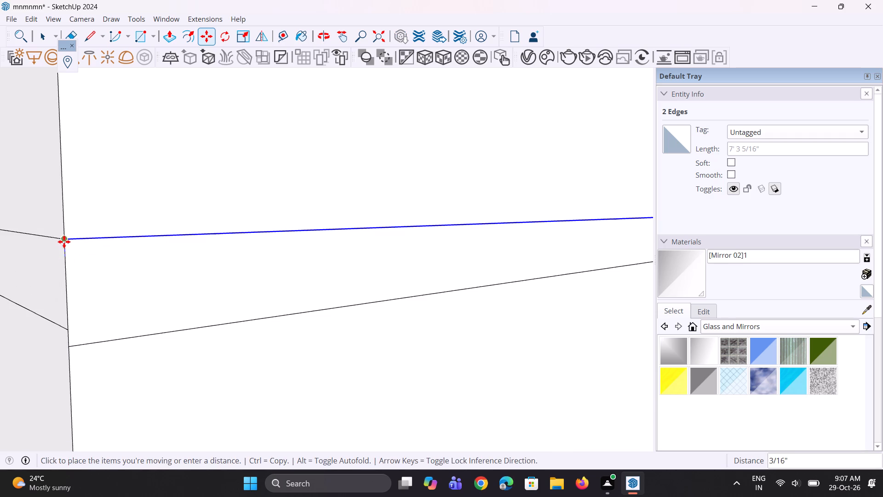
click(64, 242)
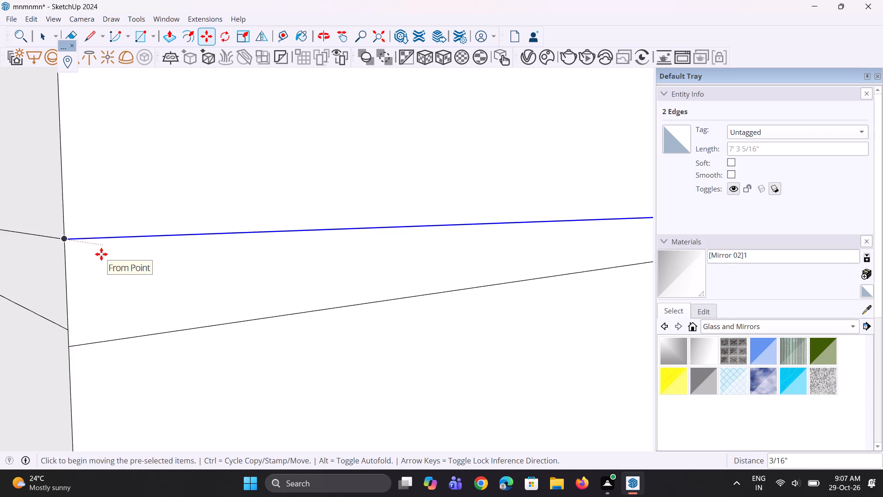
Move that window-head strip's lower edge segments on both sides of the window up to the adjacent groove's bottom edge at the corner.
key(space)
key(space)
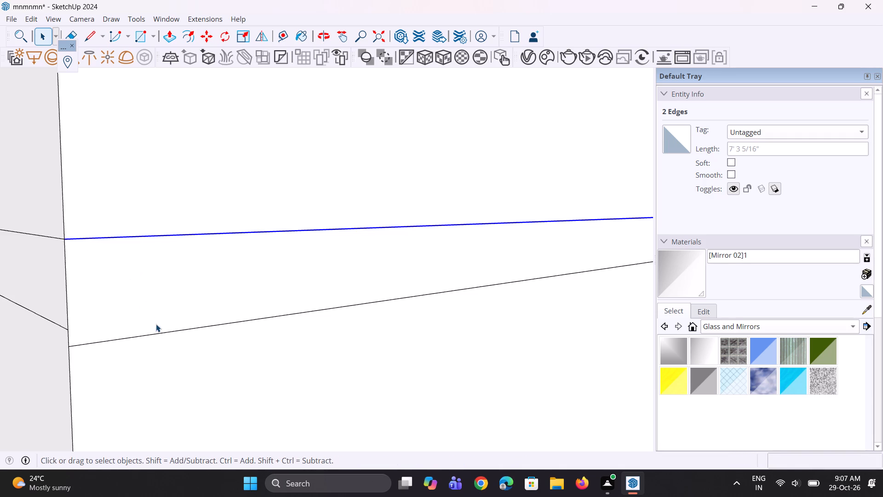
click(159, 335)
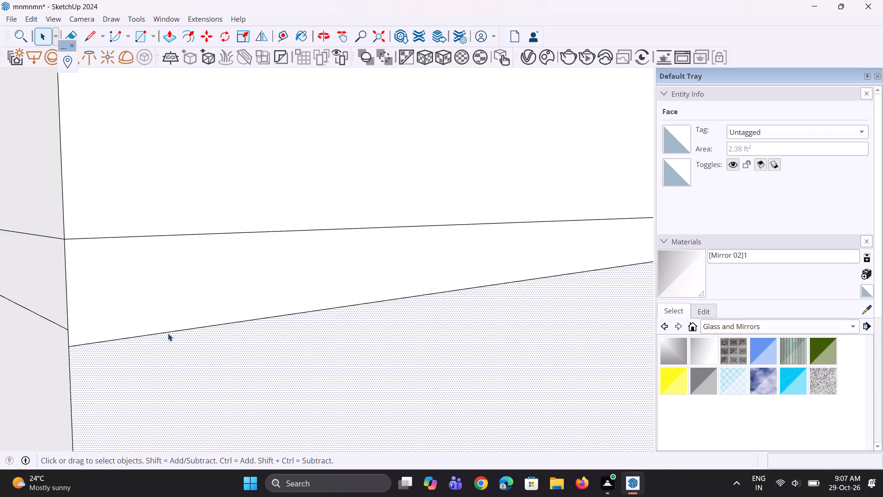
click(168, 333)
scroll(165, 328, down, 11)
scroll(155, 328, down, 11)
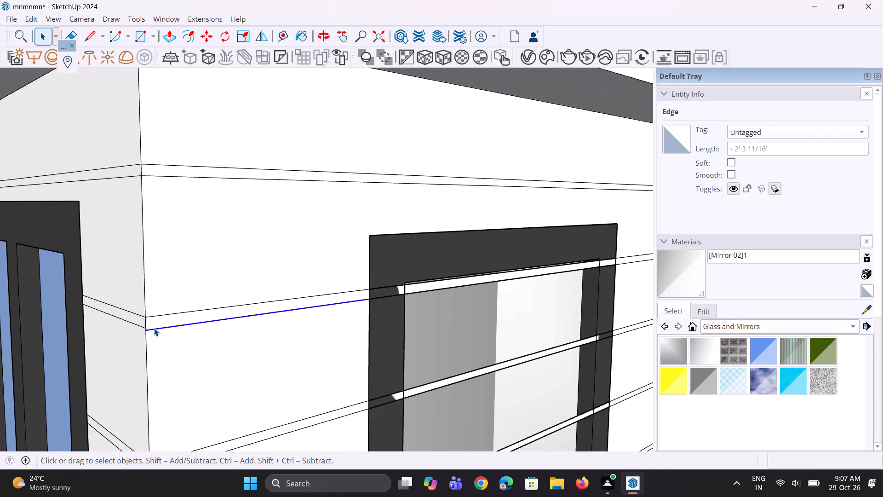
scroll(154, 328, down, 6)
scroll(515, 301, up, 10)
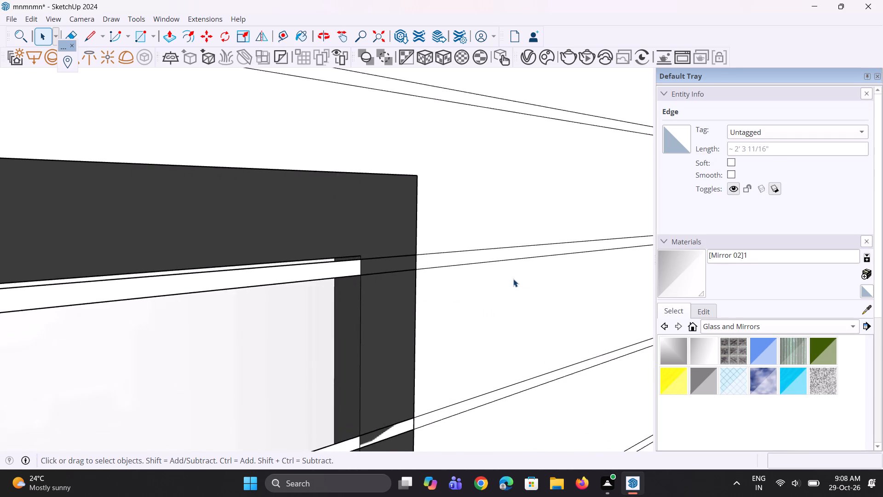
scroll(469, 272, up, 3)
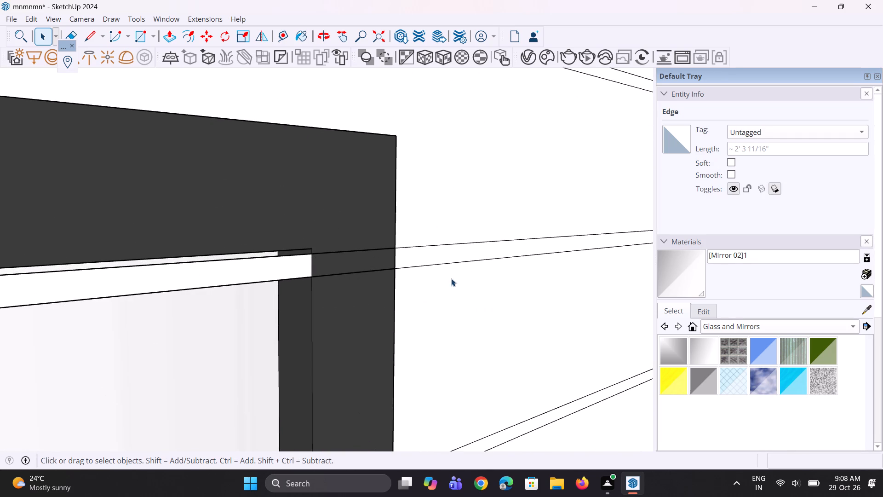
scroll(461, 290, down, 14)
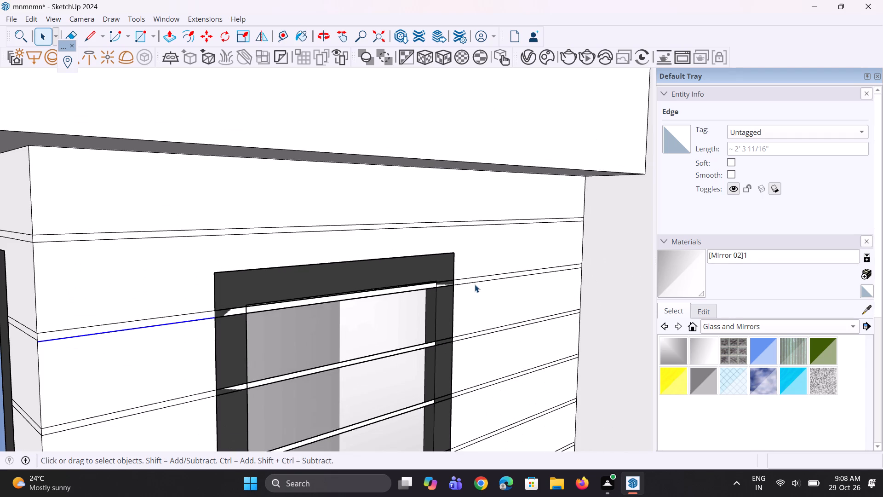
scroll(475, 284, up, 4)
ctrl+click(475, 282)
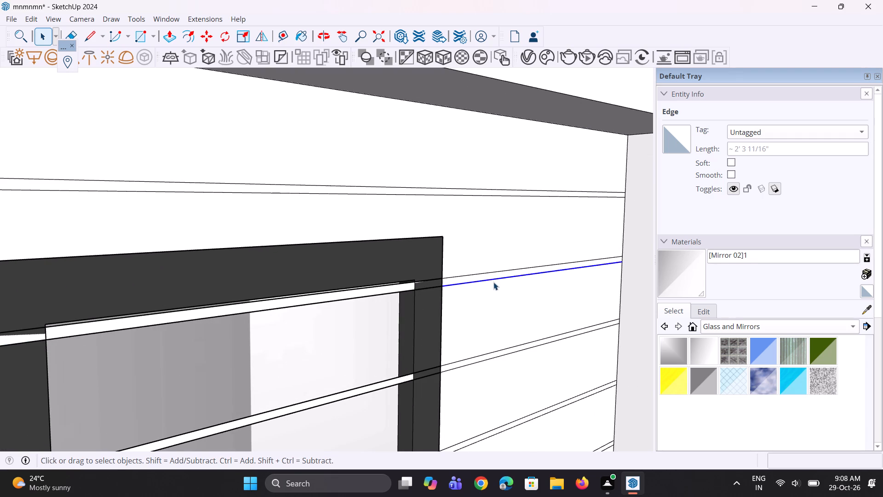
scroll(493, 282, down, 7)
scroll(201, 312, up, 8)
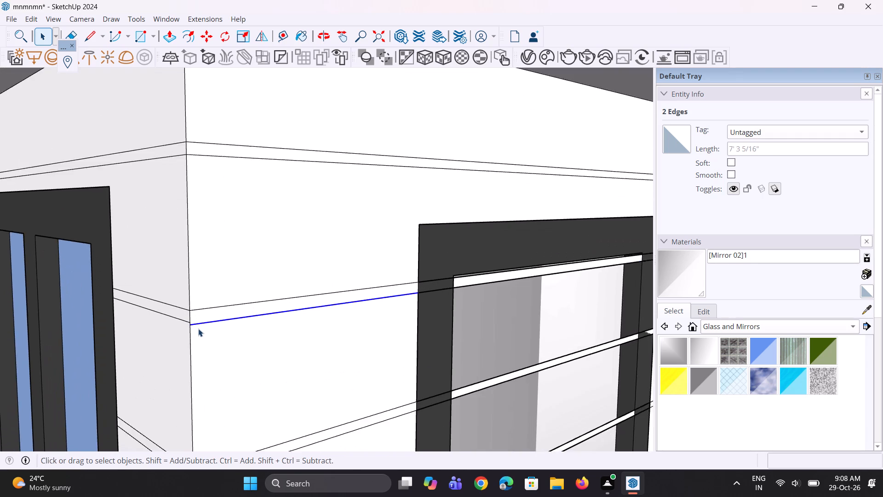
scroll(198, 329, up, 3)
key(m)
scroll(198, 329, up, 13)
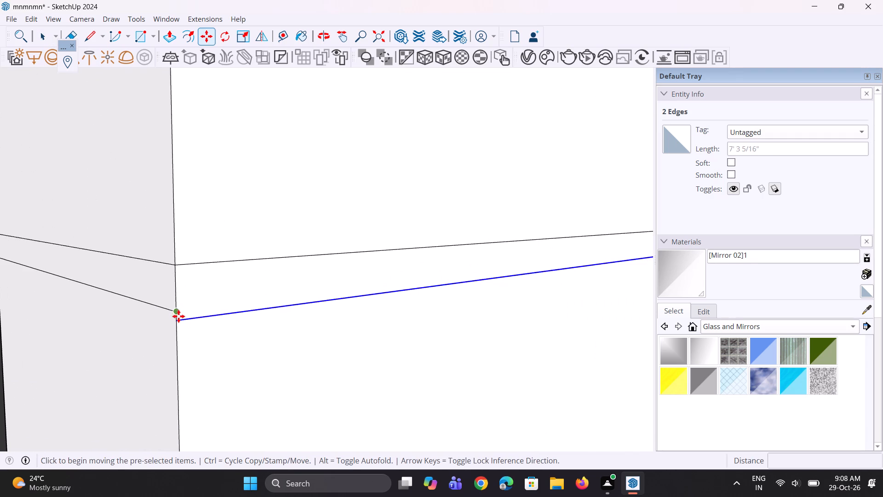
scroll(178, 316, up, 1)
click(177, 318)
click(175, 310)
Examine the groove alignment around the corner and across the facade's floors, and clear the edge selection.
scroll(225, 312, down, 4)
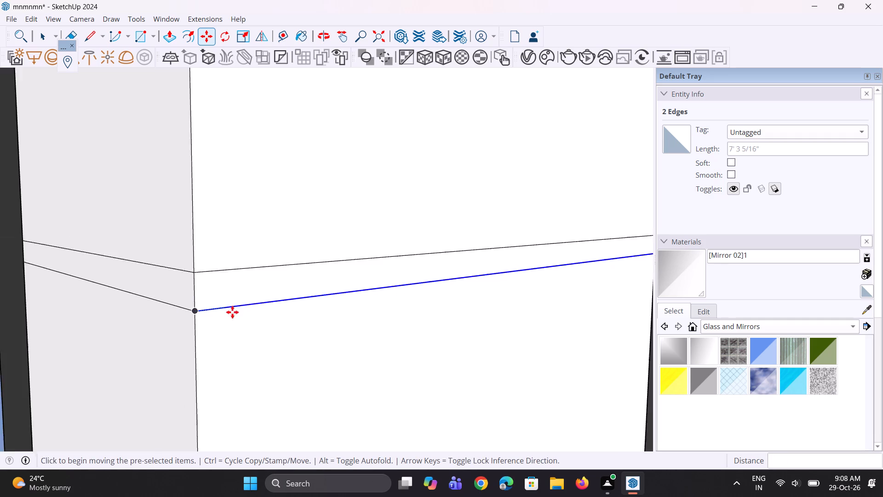
scroll(232, 312, down, 7)
scroll(285, 306, up, 1)
scroll(285, 306, down, 10)
scroll(295, 312, down, 12)
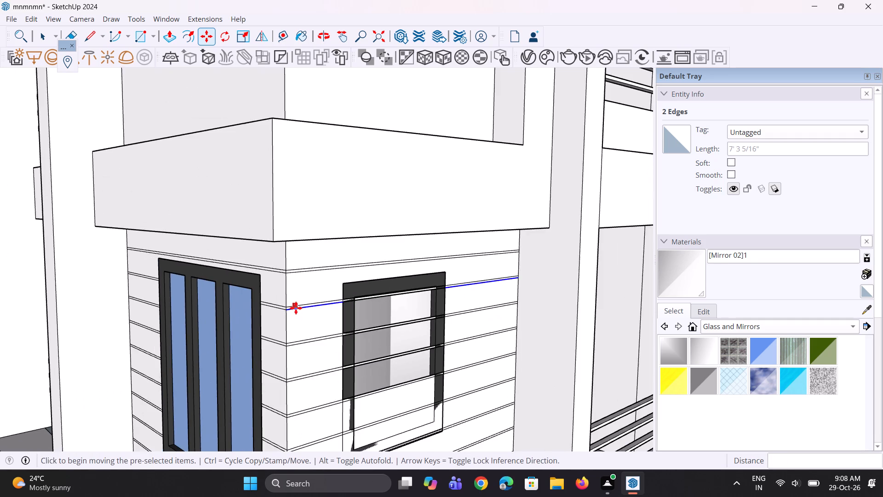
scroll(300, 303, down, 18)
middle_drag(300, 303, 313, 274)
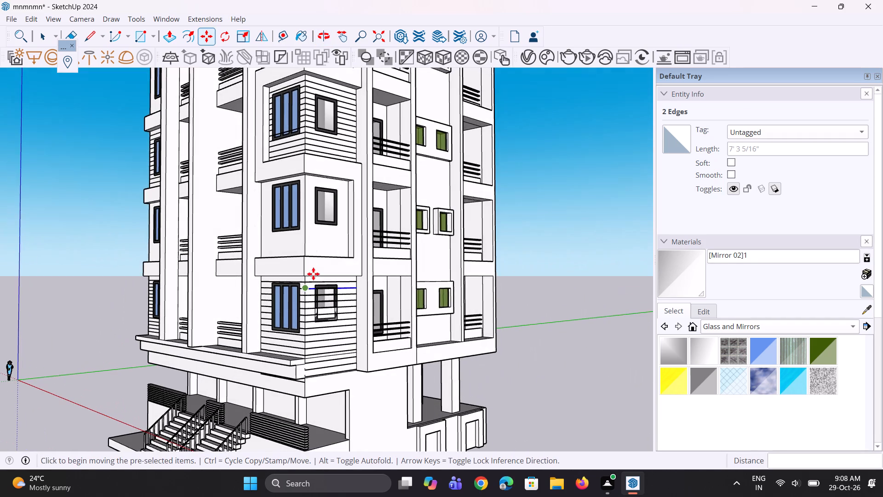
key(space)
key(space)
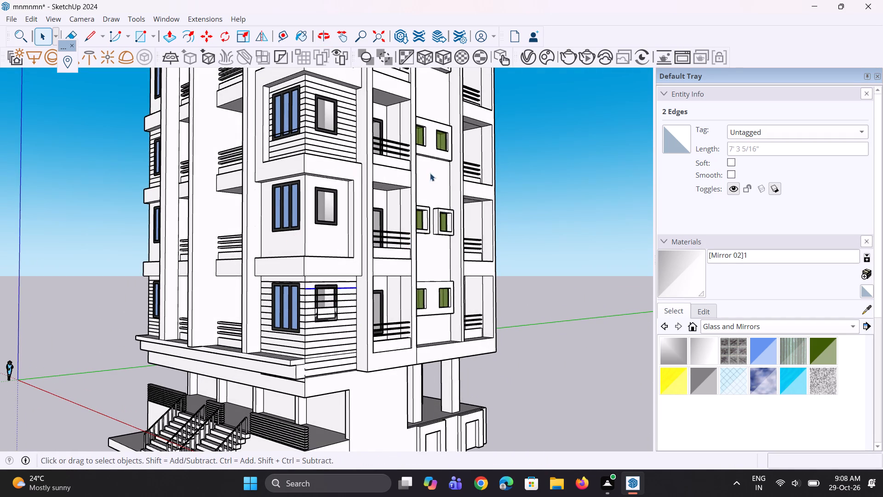
click(526, 232)
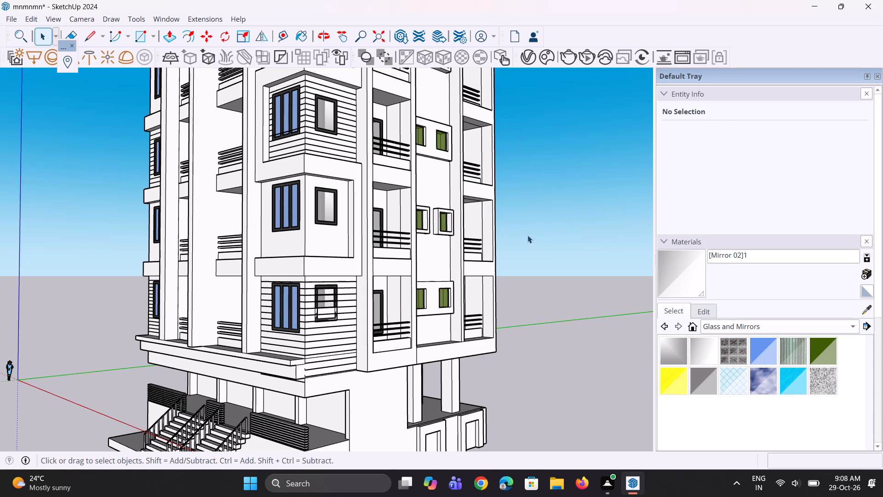
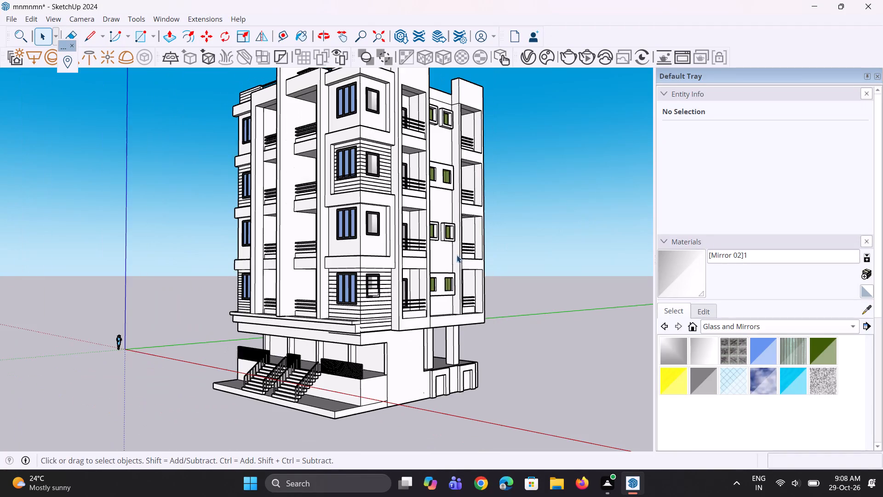
Examine the grooved window walls across the facade's floors from the side and the front.
middle_drag(460, 265, 313, 289)
scroll(300, 279, up, 5)
middle_drag(304, 279, 409, 289)
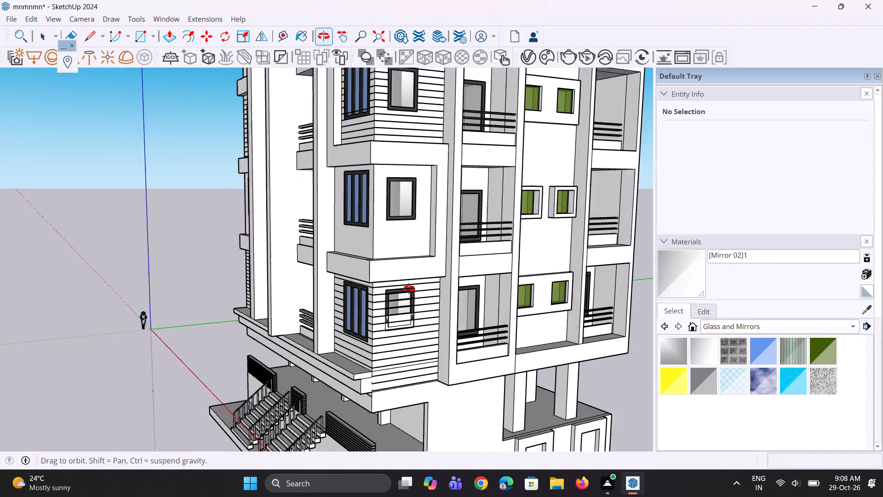
middle_drag(409, 289, 410, 289)
scroll(412, 291, down, 9)
middle_drag(430, 252, 648, 277)
middle_drag(555, 272, 529, 269)
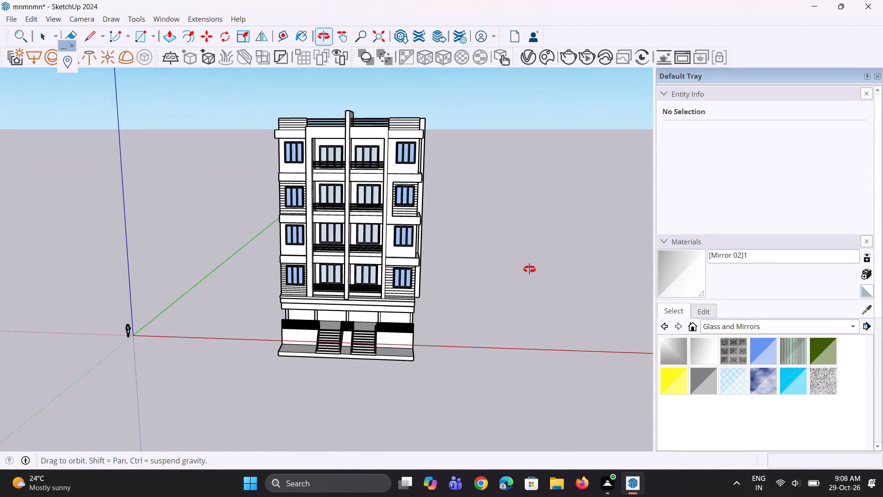
middle_drag(529, 269, 498, 255)
scroll(498, 255, up, 5)
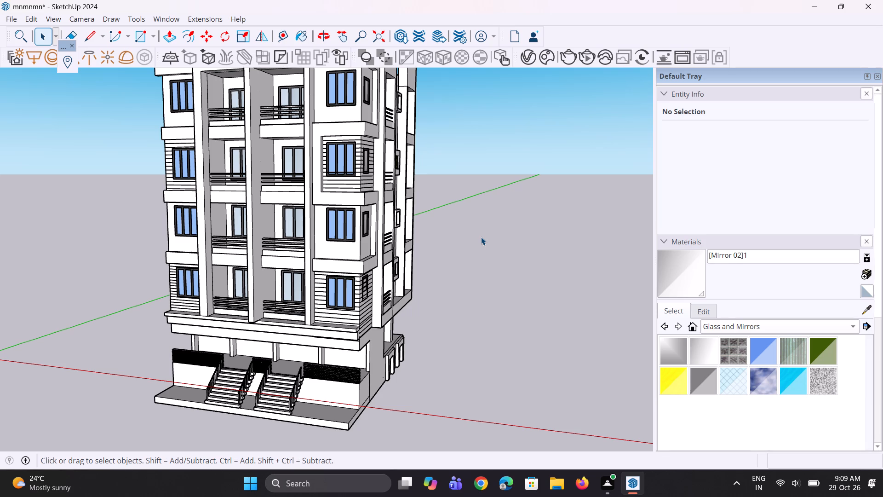
scroll(470, 237, down, 6)
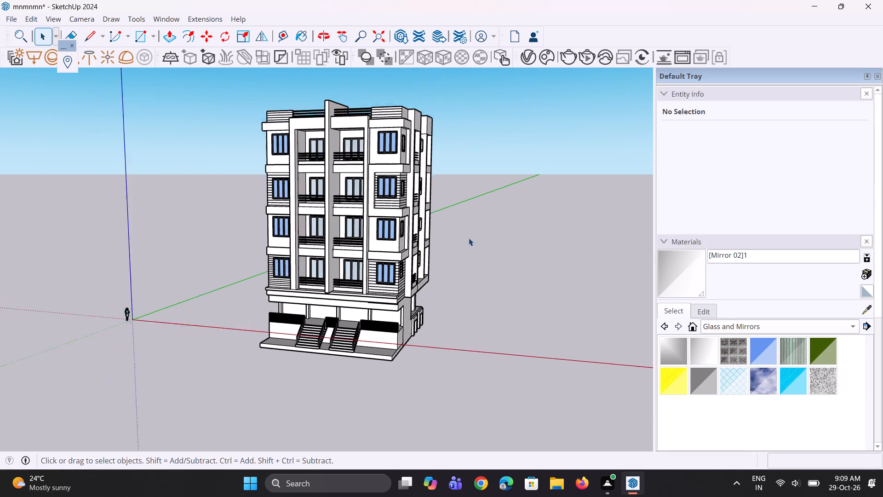
scroll(469, 238, down, 1)
Draw an 11' 6" horizontal line across the rooftop parapet's plain side face, starting from the top groove's upper edge at the corner.
middle_drag(468, 239, 328, 232)
scroll(384, 136, up, 11)
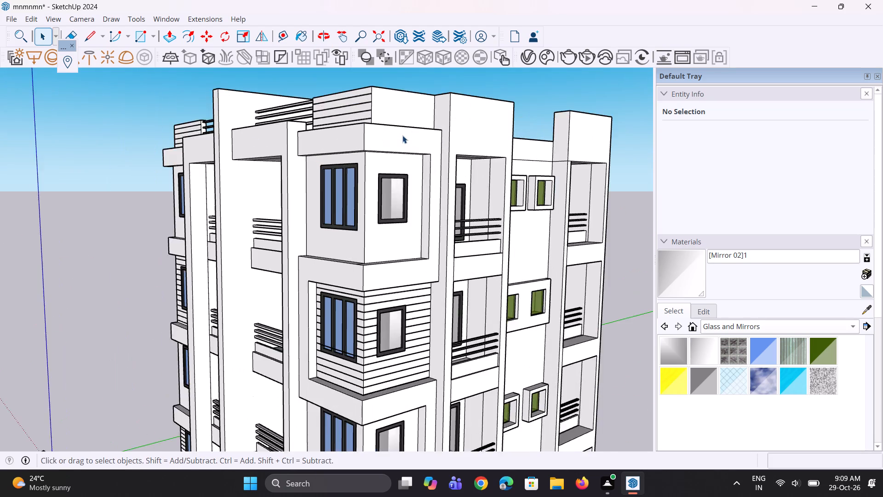
scroll(402, 135, up, 2)
middle_drag(402, 135, 366, 140)
scroll(358, 91, up, 14)
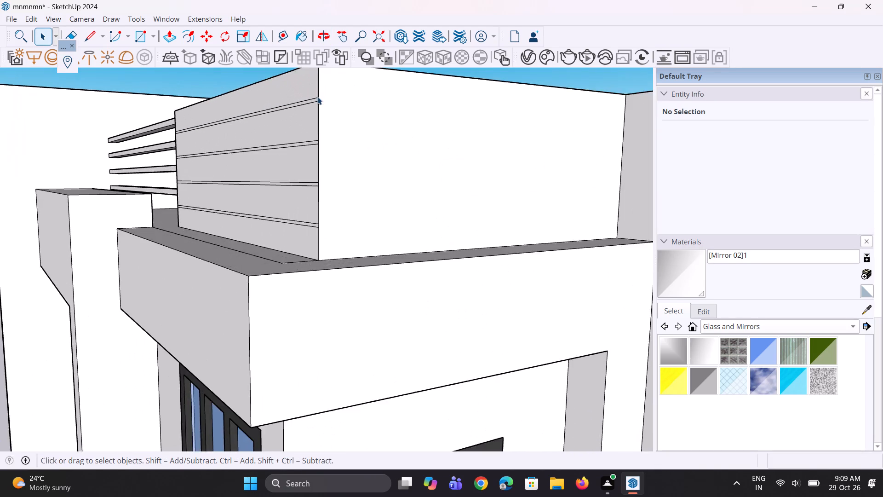
scroll(317, 97, up, 10)
scroll(311, 134, down, 4)
key(l)
scroll(300, 185, down, 3)
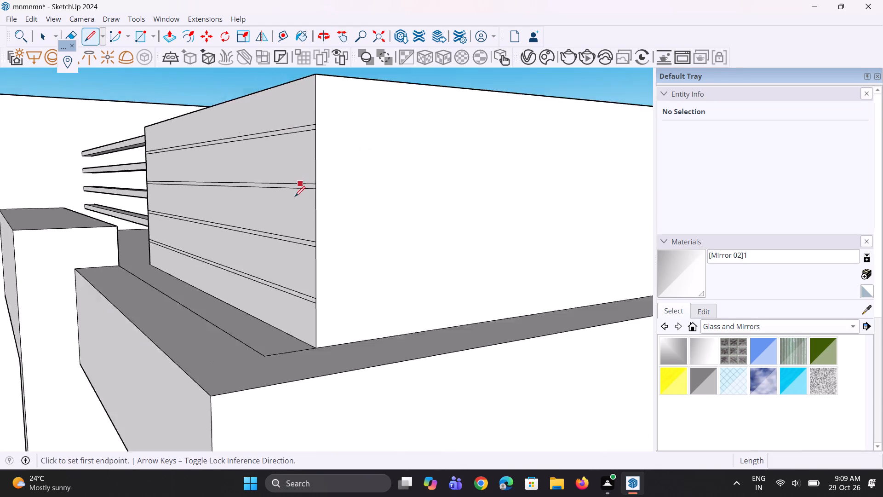
scroll(295, 196, down, 5)
scroll(358, 112, up, 5)
scroll(334, 150, down, 5)
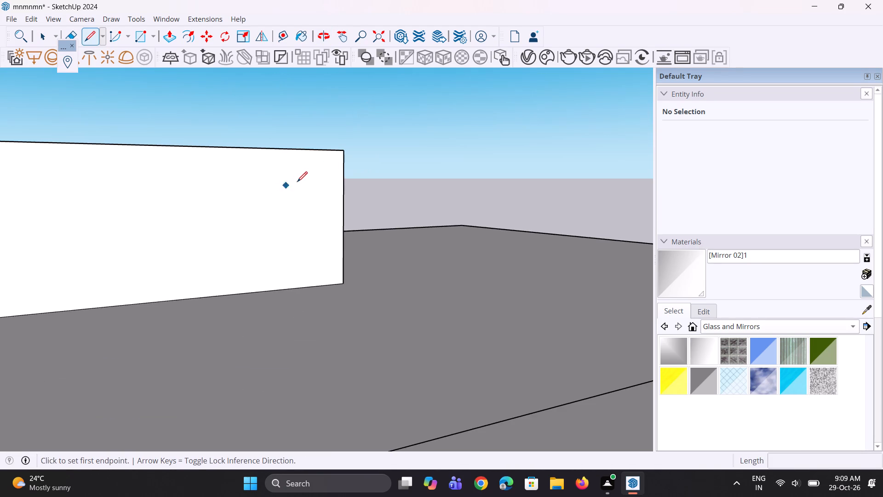
scroll(297, 182, down, 7)
scroll(288, 224, up, 8)
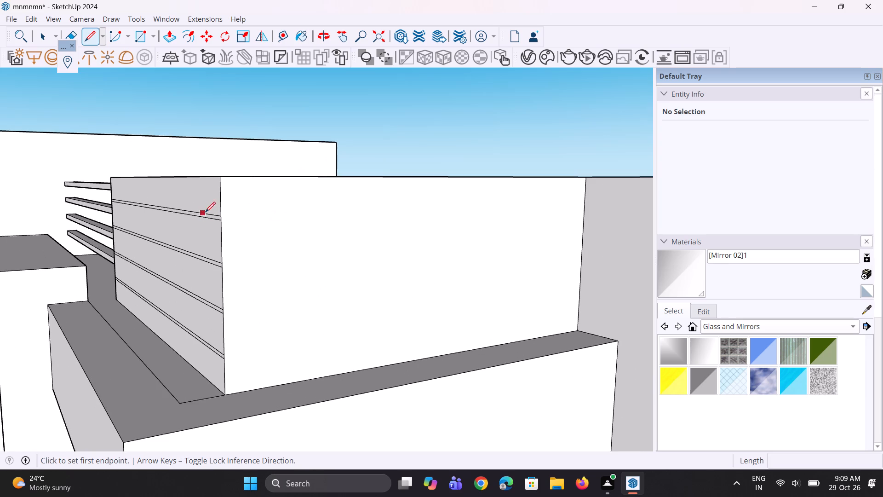
scroll(218, 222, up, 1)
click(222, 216)
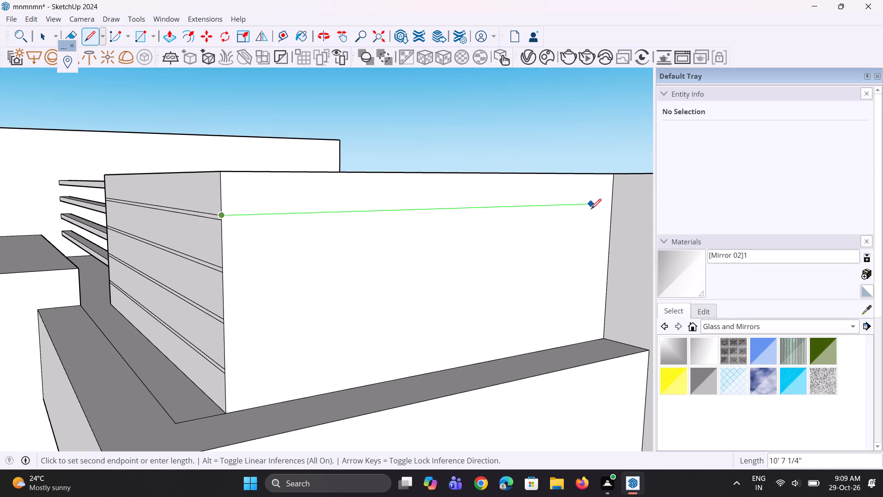
click(612, 201)
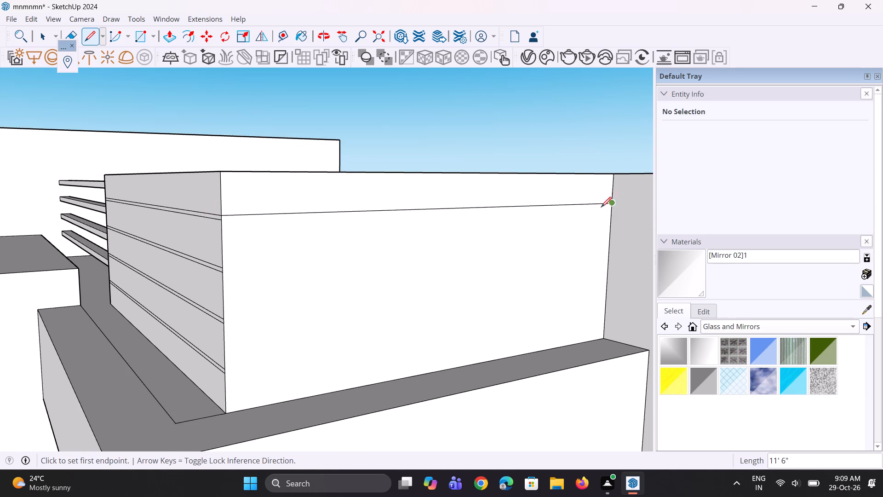
Copy that line 1" down to the top groove's lower edge at the parapet corner, forming a groove strip.
key(space)
key(space)
scroll(266, 234, up, 4)
click(235, 209)
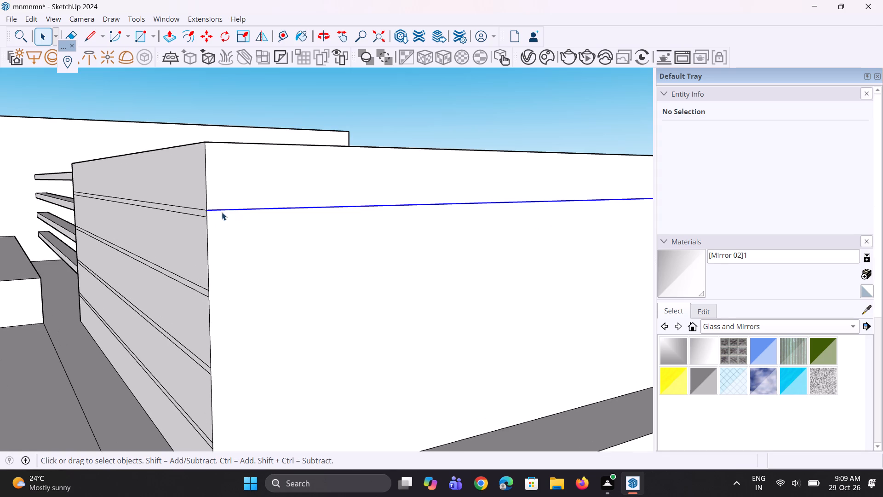
scroll(190, 217, up, 1)
key(m)
scroll(182, 225, up, 3)
scroll(221, 206, up, 1)
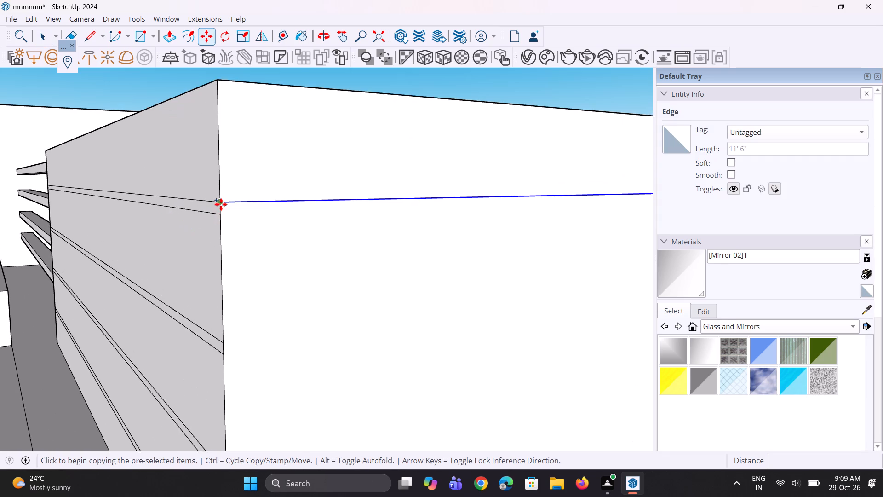
scroll(221, 204, up, 1)
click(220, 202)
click(220, 215)
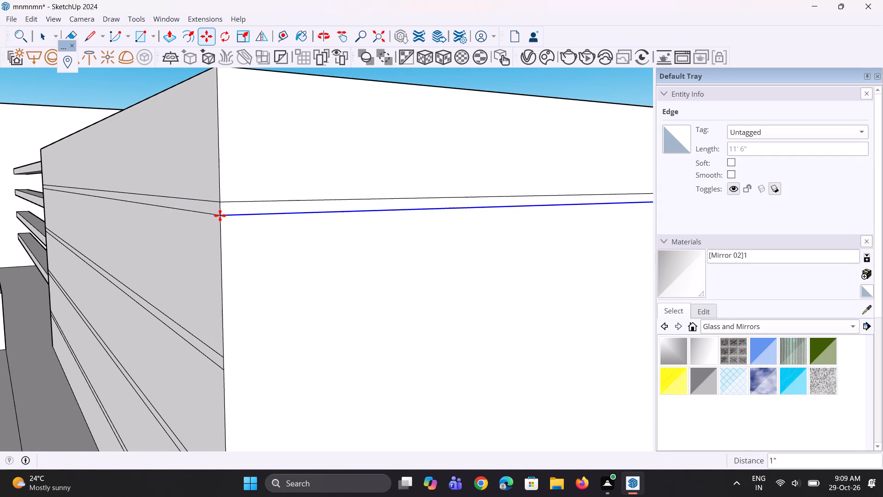
Copy the top groove strip's face 1' down to the second groove's upper edge at the parapet corner.
key(space)
key(space)
click(229, 208)
key(m)
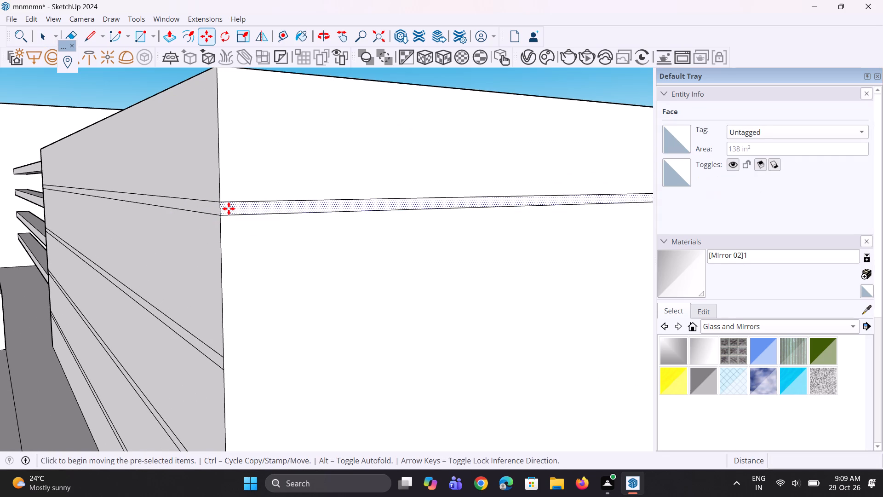
scroll(229, 208, up, 2)
click(215, 199)
scroll(231, 224, down, 5)
scroll(228, 330, up, 1)
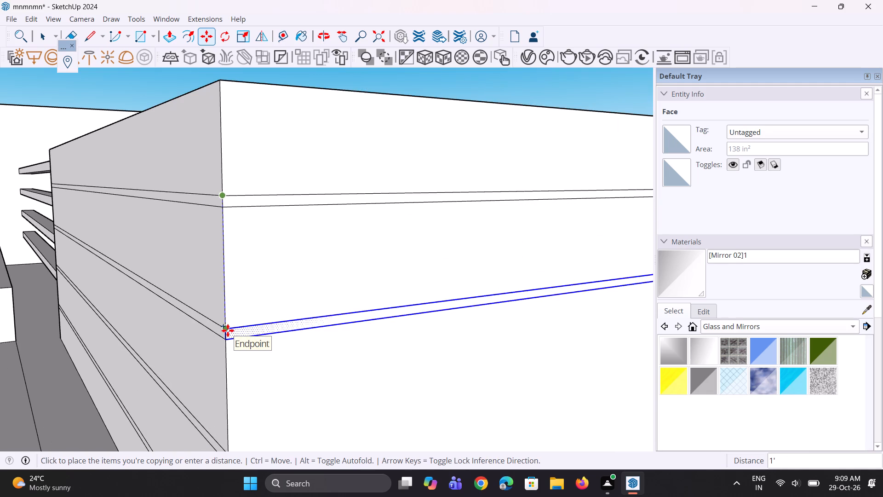
click(228, 330)
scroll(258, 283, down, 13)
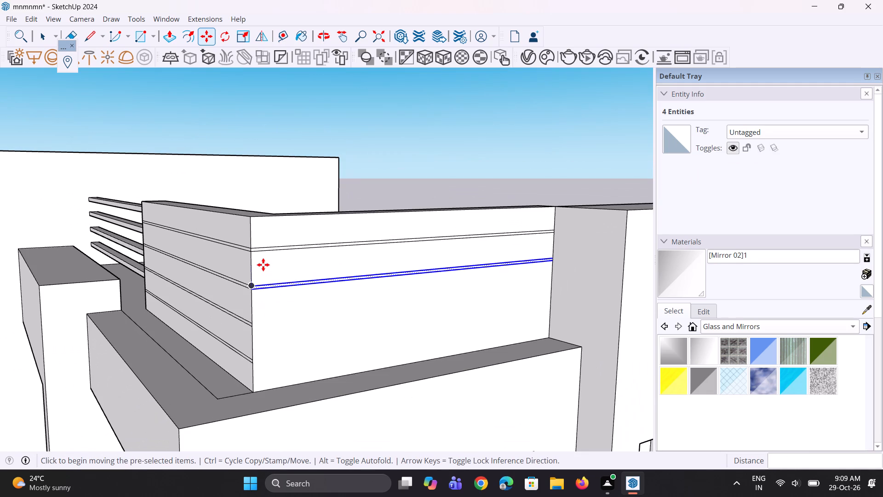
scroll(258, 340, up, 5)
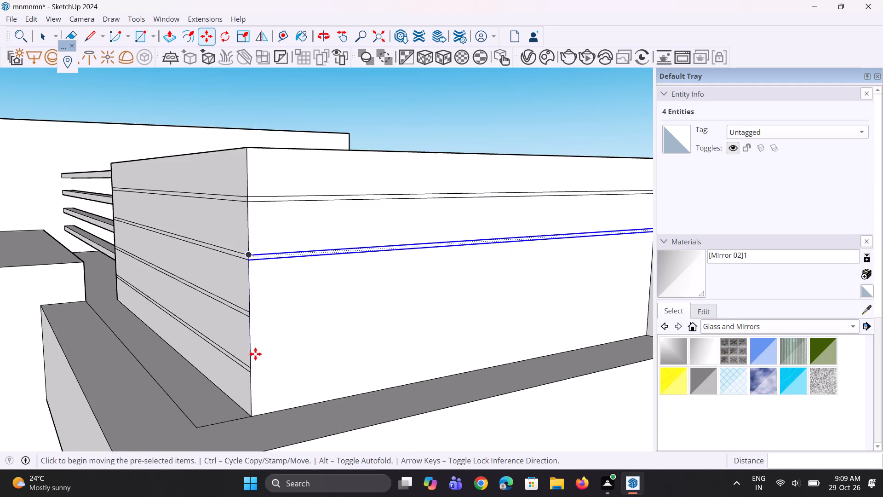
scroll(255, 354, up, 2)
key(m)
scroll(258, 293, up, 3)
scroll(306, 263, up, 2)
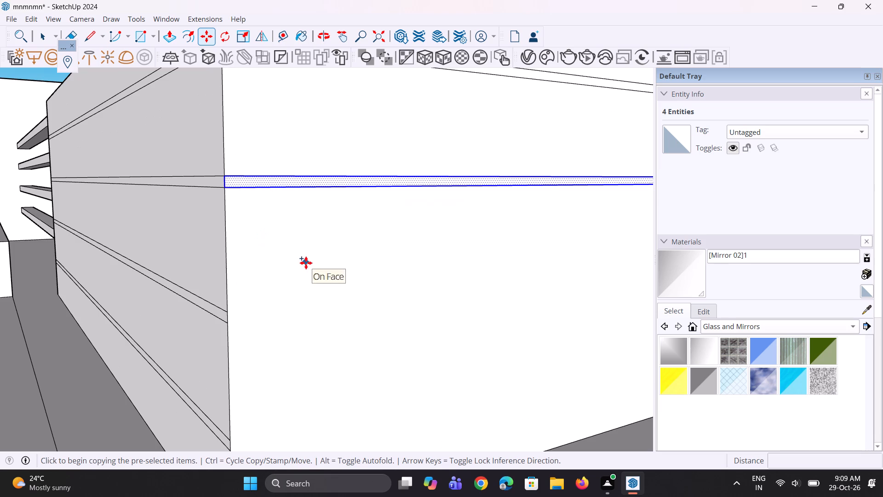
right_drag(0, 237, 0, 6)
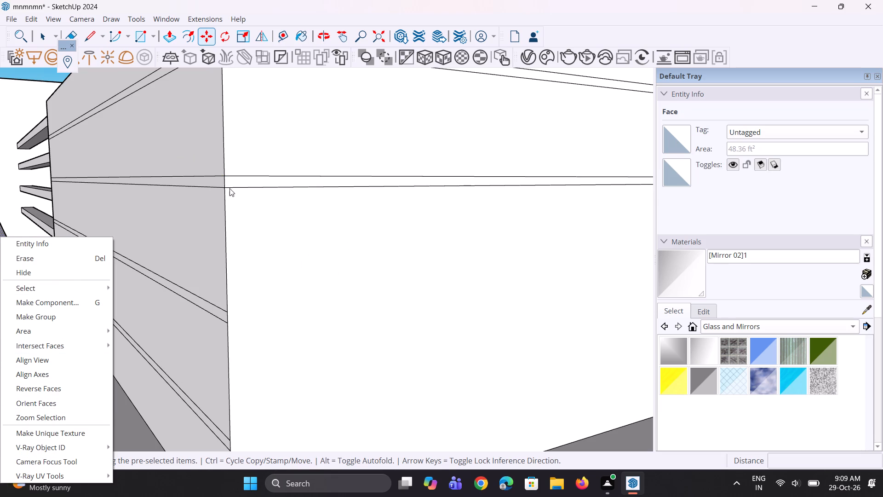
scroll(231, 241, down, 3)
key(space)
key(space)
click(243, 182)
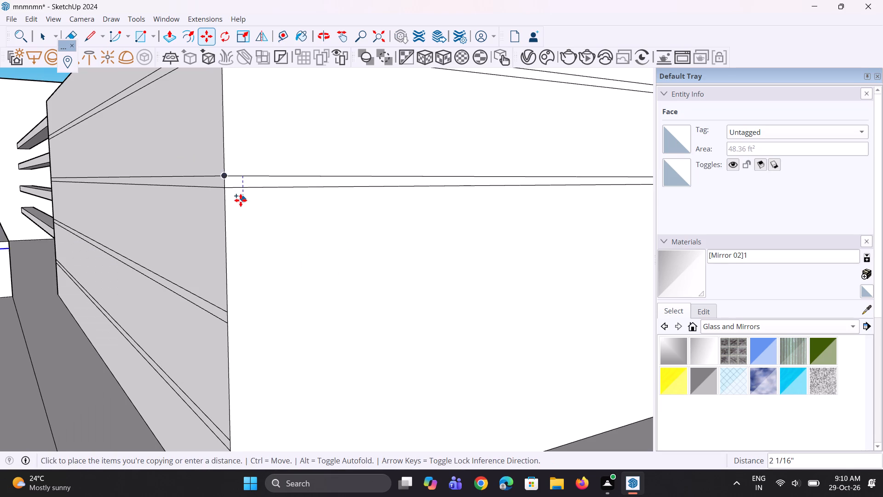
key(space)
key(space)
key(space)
Copy the second groove strip's face down to the third groove's upper edge at the parapet corner.
click(251, 184)
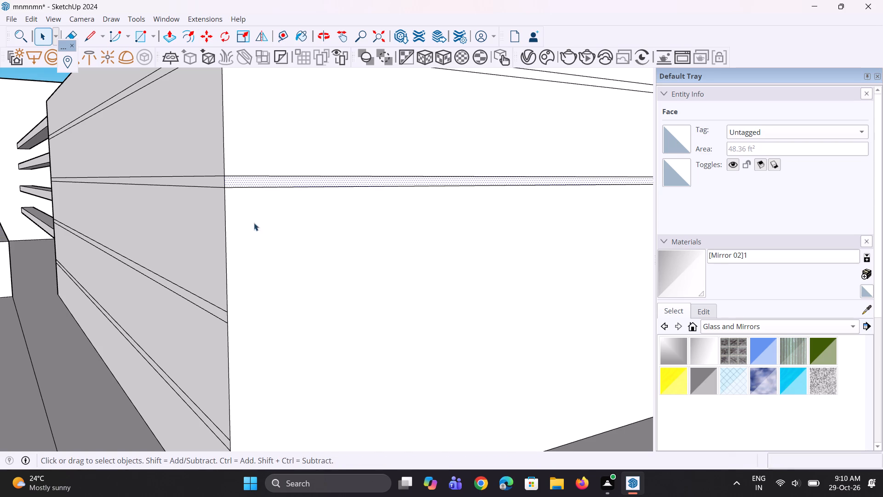
scroll(253, 231, down, 5)
key(m)
scroll(210, 208, up, 2)
ctrl+scroll(227, 203, up, 2)
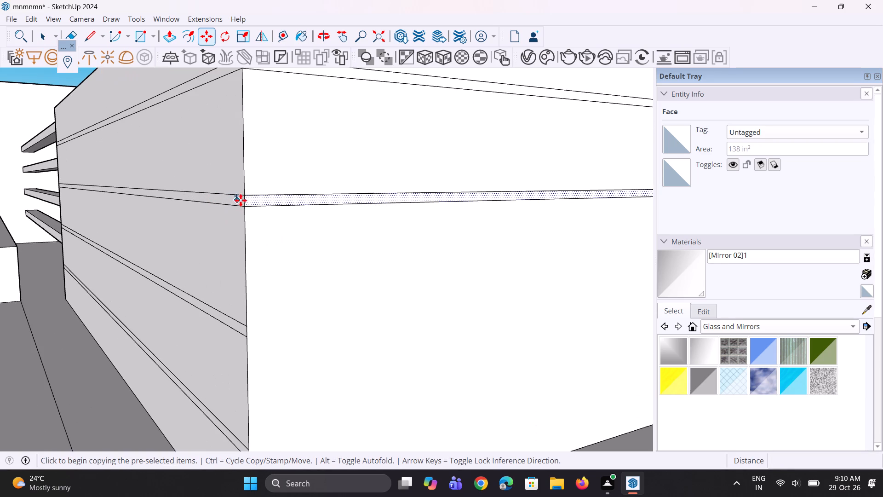
click(246, 194)
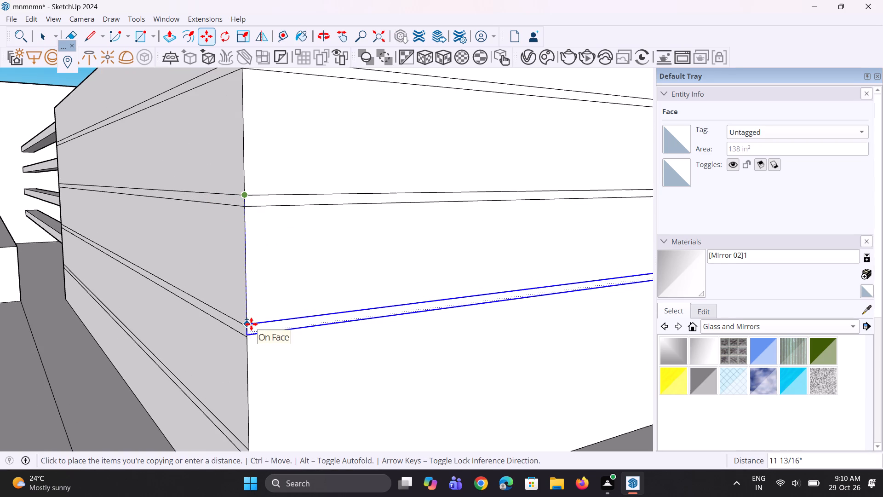
click(250, 327)
Copy the third groove strip down to the lowest groove's upper edge at the parapet corner, and clear the selection.
scroll(267, 277, down, 4)
key(space)
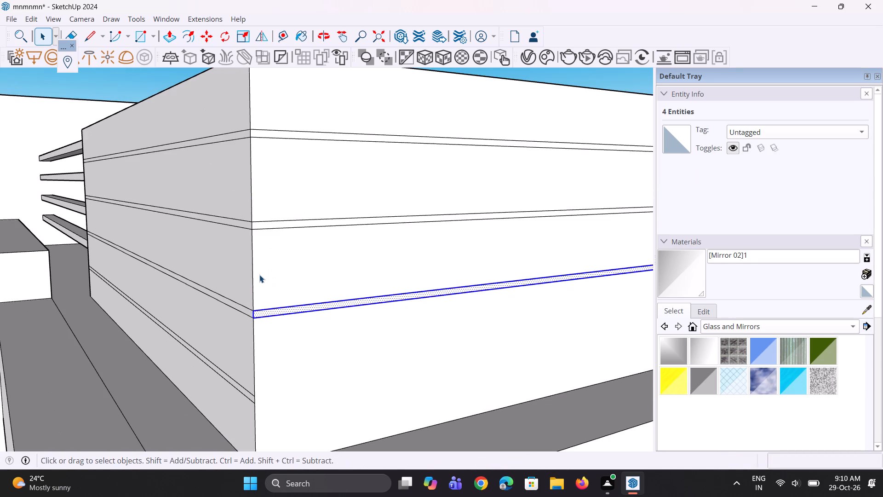
key(space)
scroll(259, 275, down, 1)
key(m)
scroll(215, 405, up, 3)
scroll(239, 347, up, 3)
scroll(297, 253, up, 2)
click(287, 224)
scroll(281, 243, down, 4)
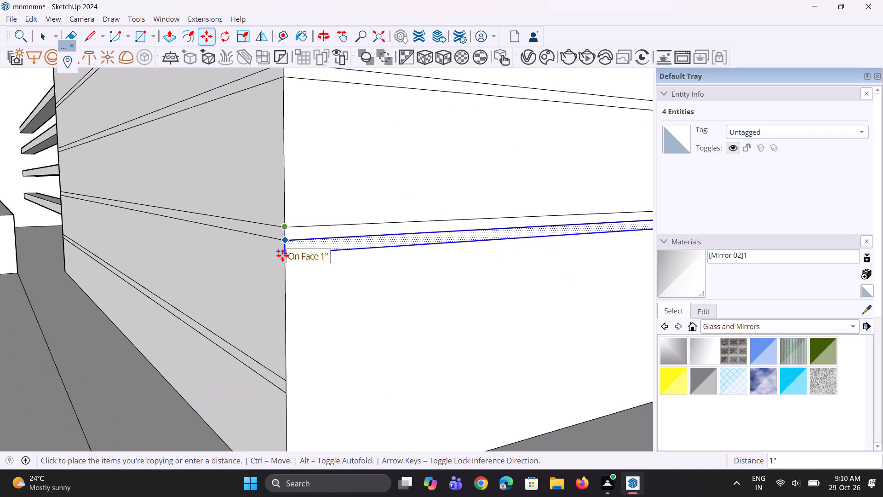
click(289, 369)
scroll(331, 394, down, 3)
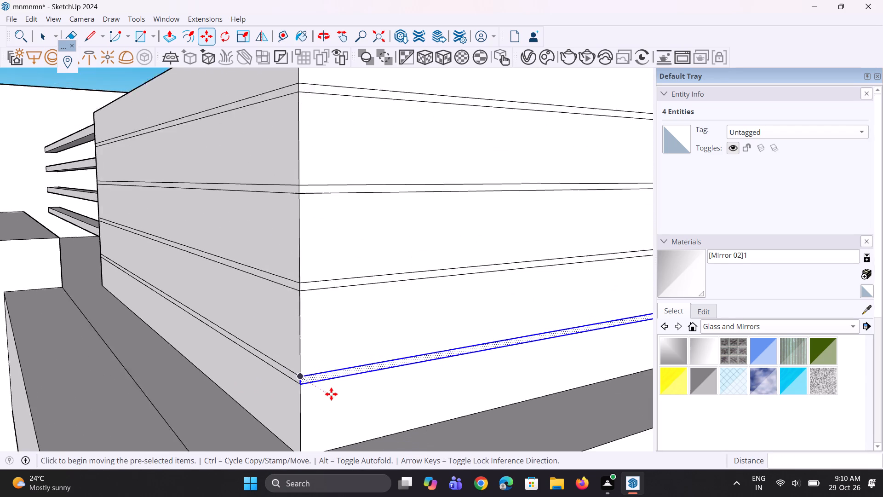
scroll(331, 394, down, 2)
key(space)
key(space)
key(space)
scroll(196, 343, down, 4)
click(374, 133)
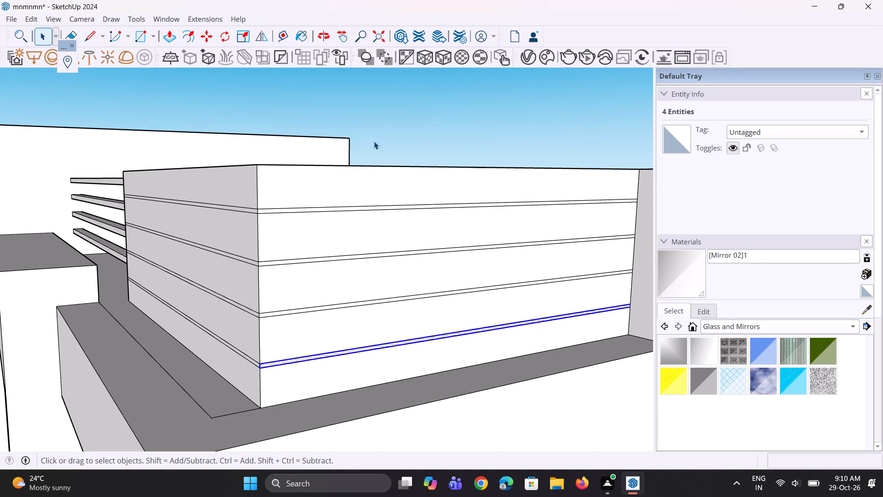
Examine the groove strips around the parapet corner and the neighbouring rooftop walls.
middle_drag(257, 352, 202, 355)
scroll(202, 355, up, 1)
scroll(202, 355, down, 6)
middle_drag(202, 355, 224, 357)
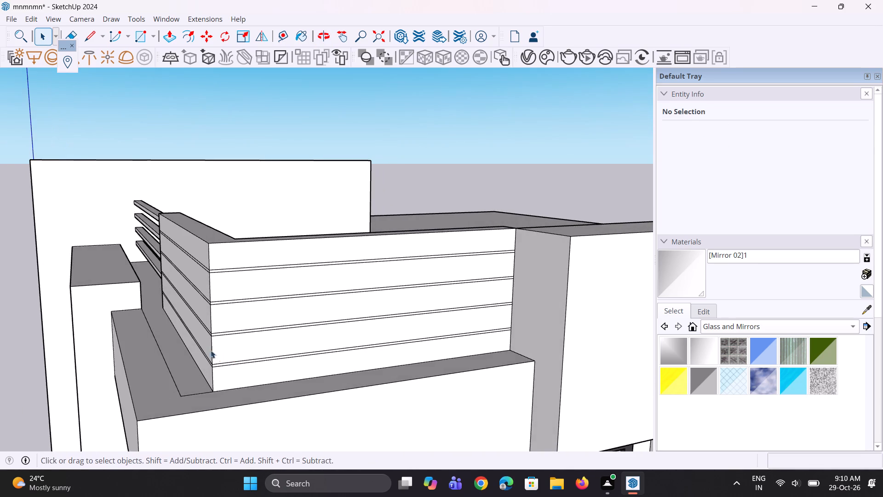
scroll(206, 350, down, 8)
middle_drag(312, 361, 244, 353)
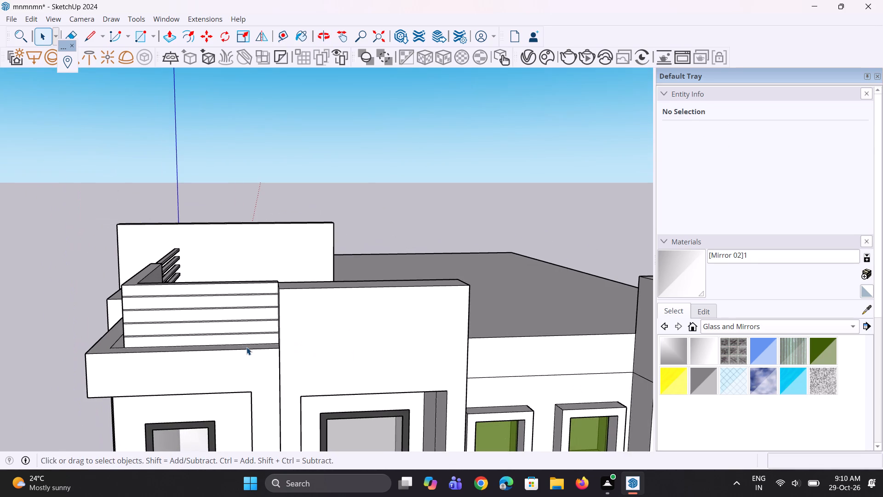
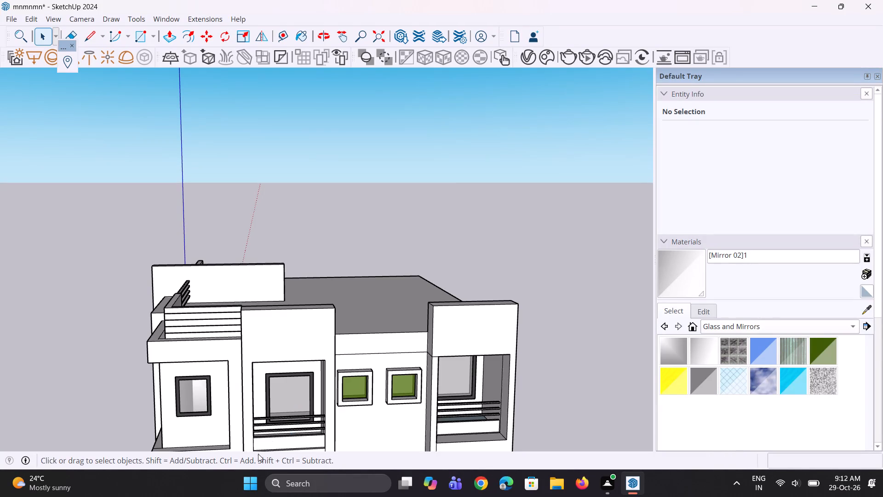
Copy the top front edge of the rooftop wall beside the grooved parapet 1' down its face.
scroll(251, 496, down, 3)
middle_drag(279, 496, 272, 494)
scroll(267, 487, down, 4)
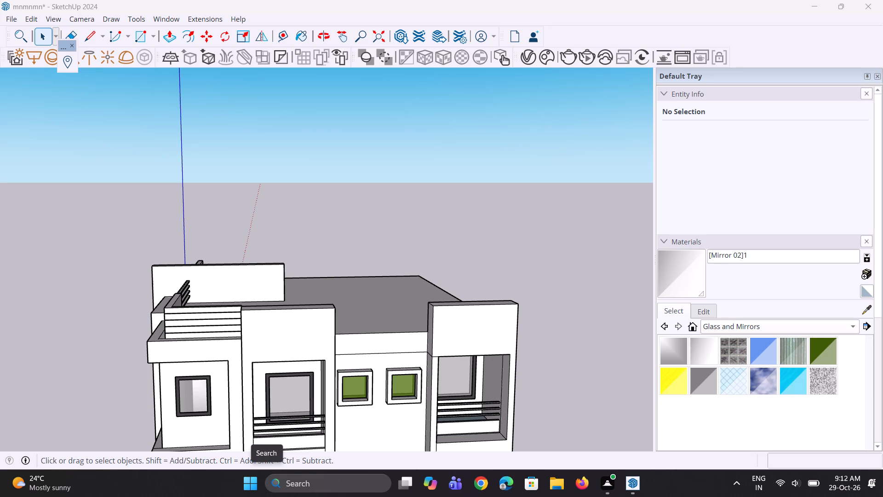
scroll(266, 487, down, 3)
scroll(285, 471, up, 3)
scroll(256, 344, up, 9)
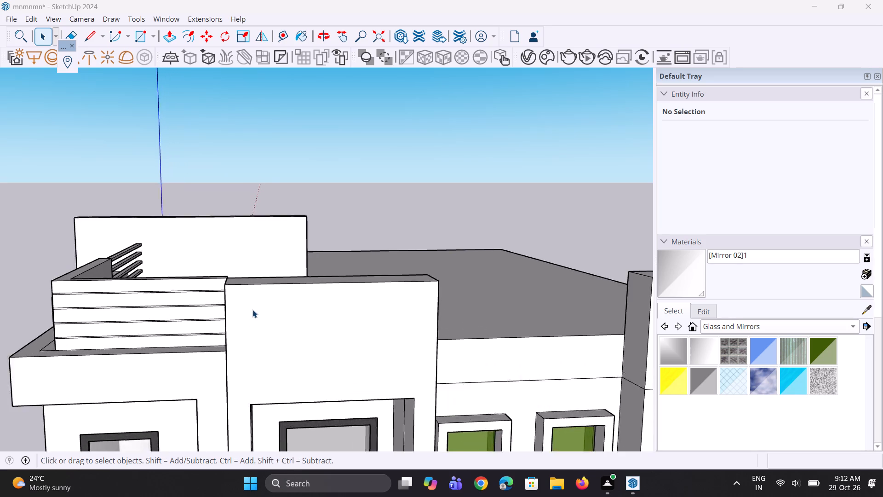
scroll(252, 310, up, 1)
click(258, 278)
middle_drag(257, 297, 280, 299)
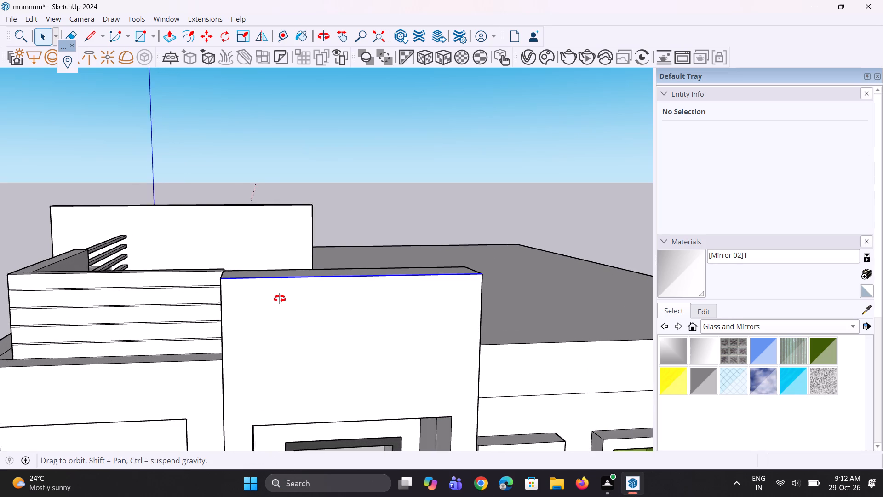
middle_drag(280, 299, 315, 299)
key(m)
scroll(282, 301, up, 6)
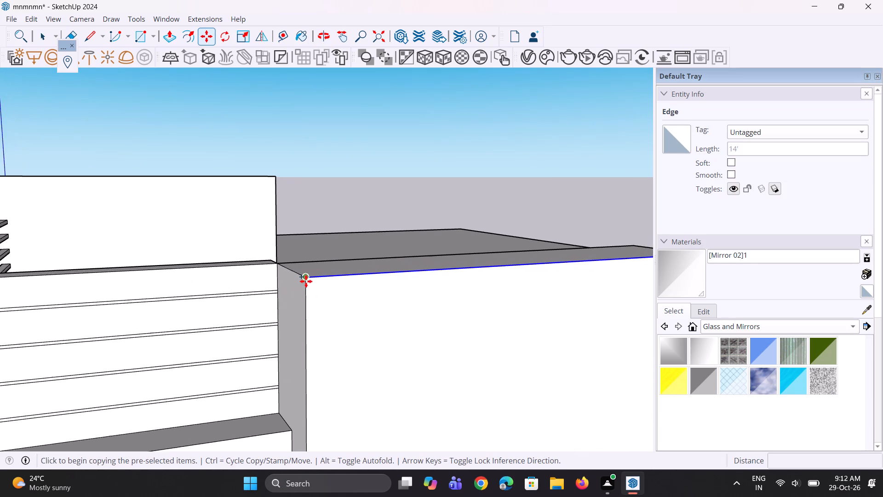
click(306, 281)
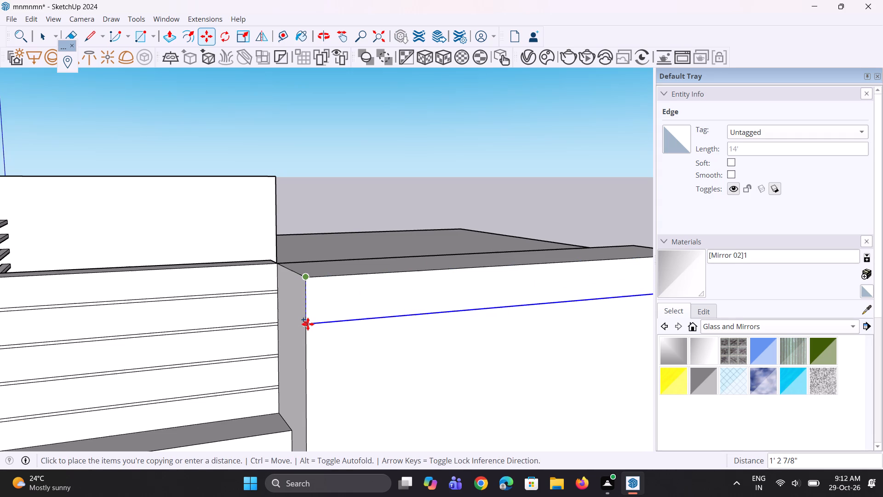
text(1')
key(Return)
Copy that new horizontal edge 1" further down to outline the first groove strip on the wall.
scroll(300, 306, down, 2)
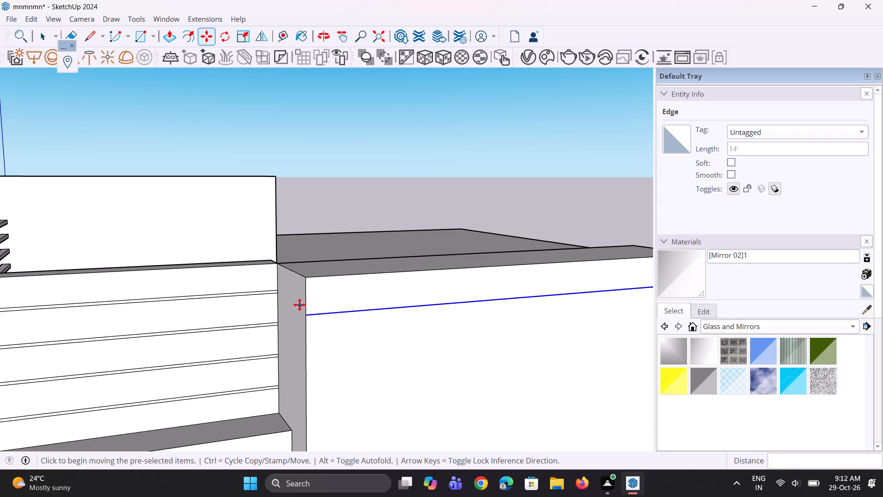
scroll(299, 305, down, 1)
scroll(299, 313, up, 3)
key(m)
scroll(300, 319, up, 9)
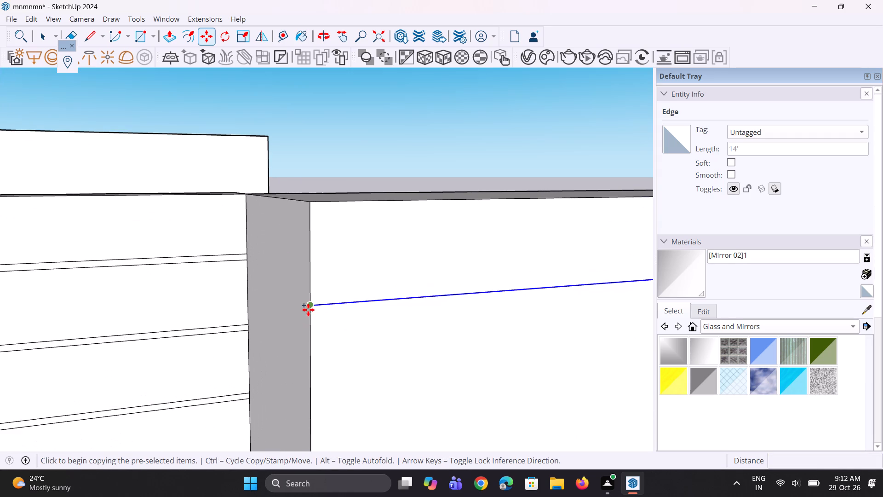
click(308, 310)
text(1")
key(Return)
Copy the first groove strip's face straight down the wall by about 9 3/8" to form a second strip.
key(space)
scroll(310, 313, up, 2)
key(space)
click(315, 309)
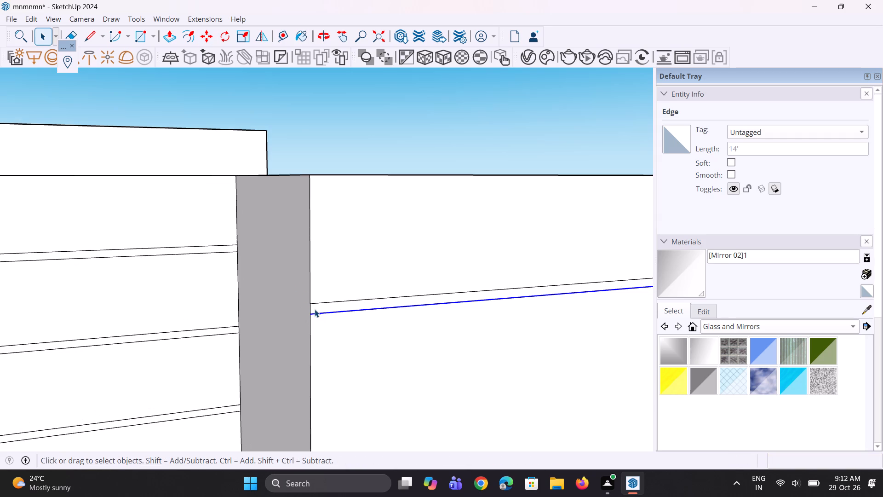
scroll(309, 299, down, 14)
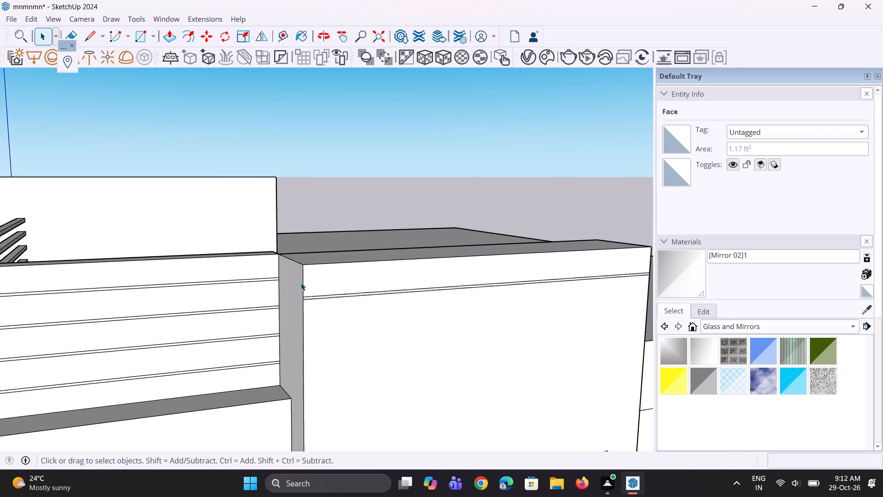
scroll(301, 283, down, 4)
key(m)
scroll(338, 389, up, 6)
scroll(289, 236, up, 3)
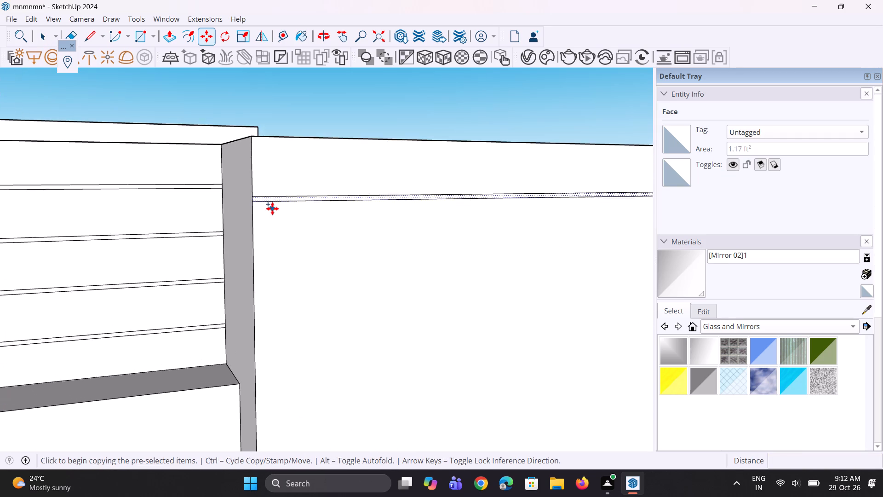
scroll(272, 208, up, 3)
click(246, 194)
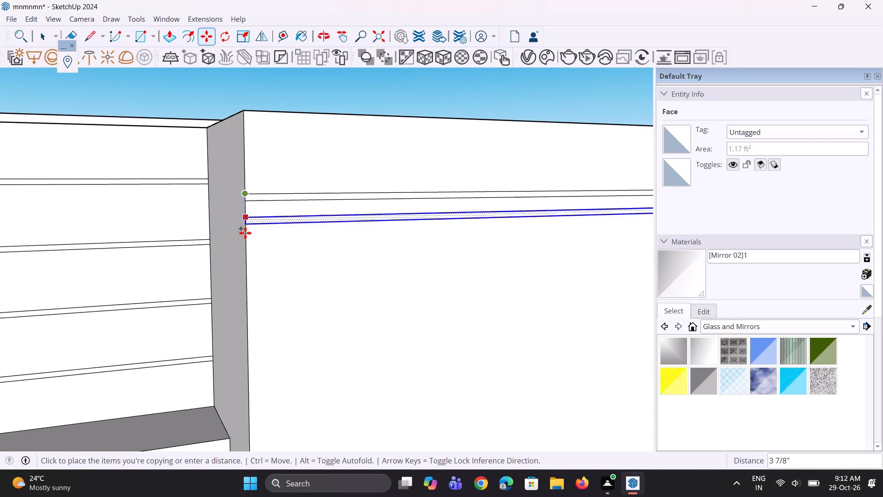
click(249, 259)
Array the groove strip copy 7 times down the wall above the top balcony opening, and clear the selection.
scroll(250, 259, down, 12)
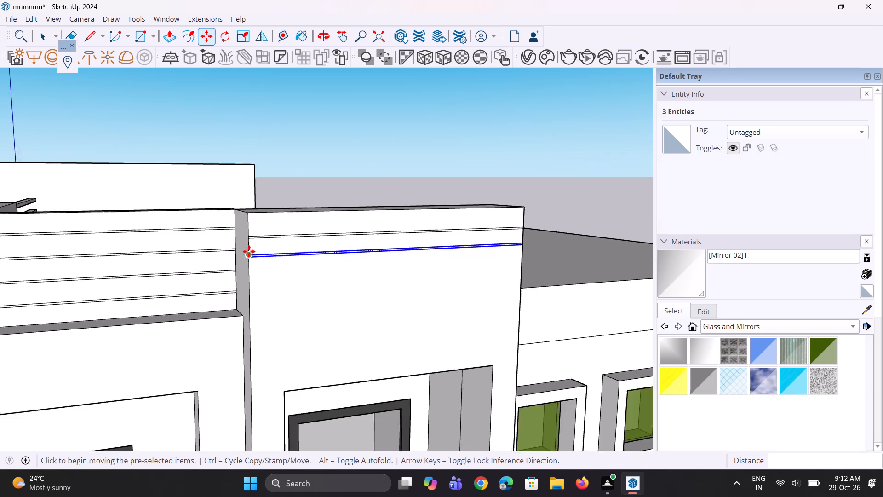
scroll(249, 251, down, 2)
middle_drag(268, 289, 259, 289)
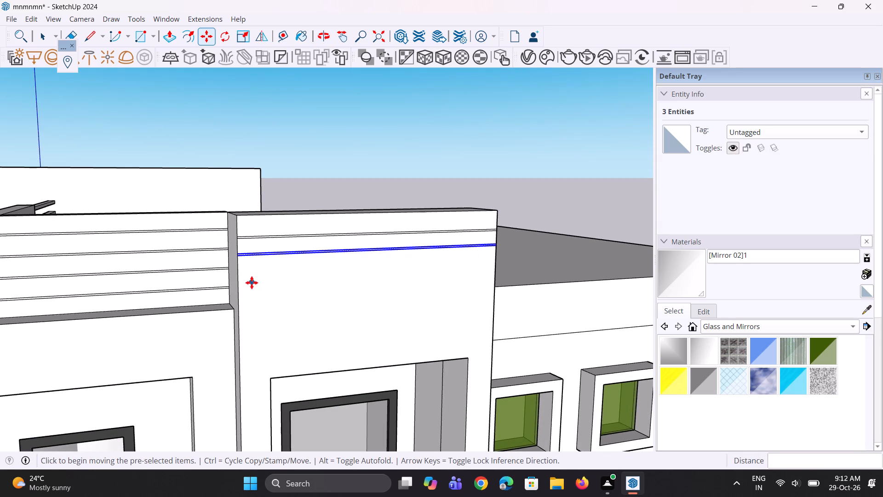
key(asterisk)
key(7)
key(Return)
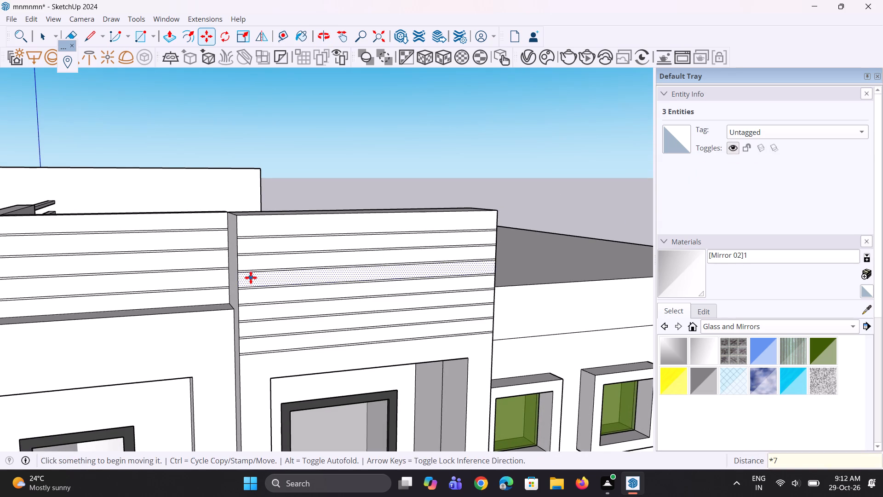
scroll(251, 271, down, 4)
middle_drag(258, 310, 254, 290)
scroll(254, 246, down, 2)
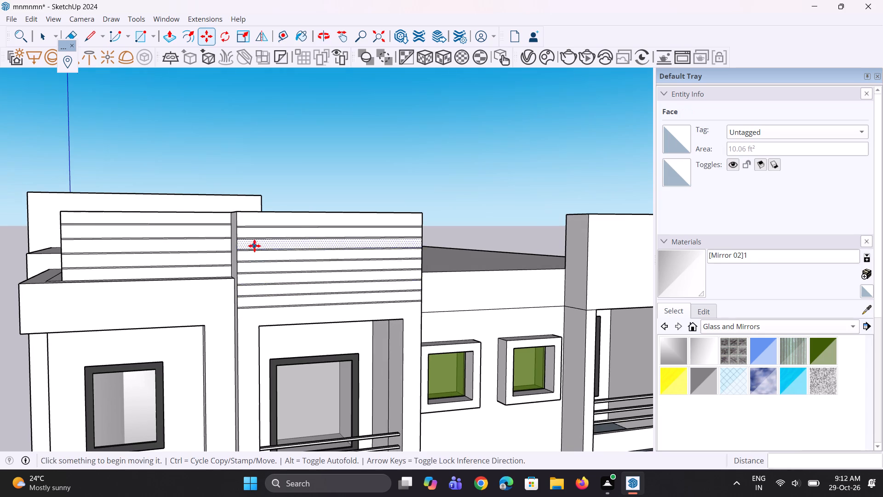
scroll(254, 246, down, 1)
key(space)
key(space)
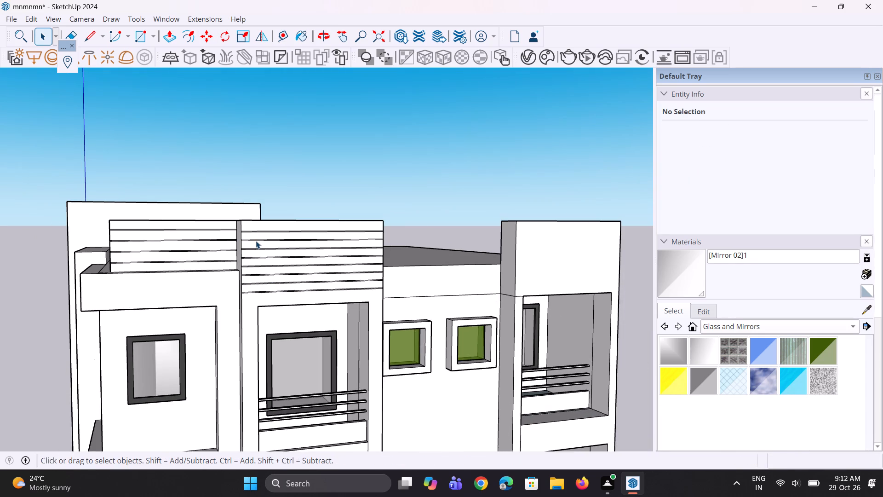
Examine the grooved rooftop walls and the whole building from the front corner and the side.
scroll(256, 241, down, 7)
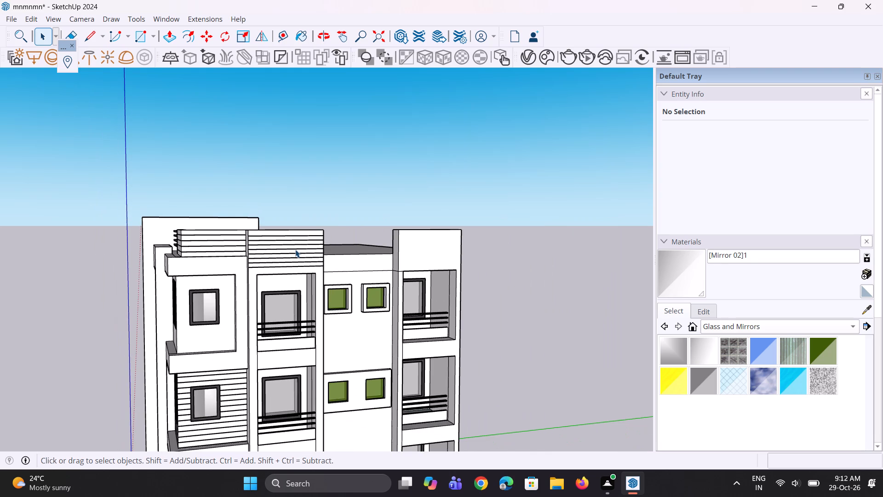
scroll(295, 249, down, 2)
scroll(259, 315, down, 1)
middle_drag(259, 315, 419, 291)
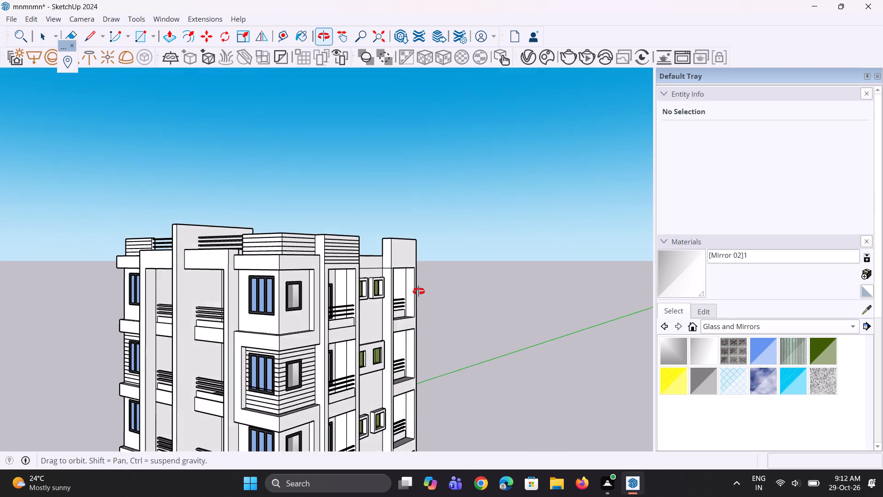
middle_drag(419, 291, 407, 287)
scroll(390, 276, down, 7)
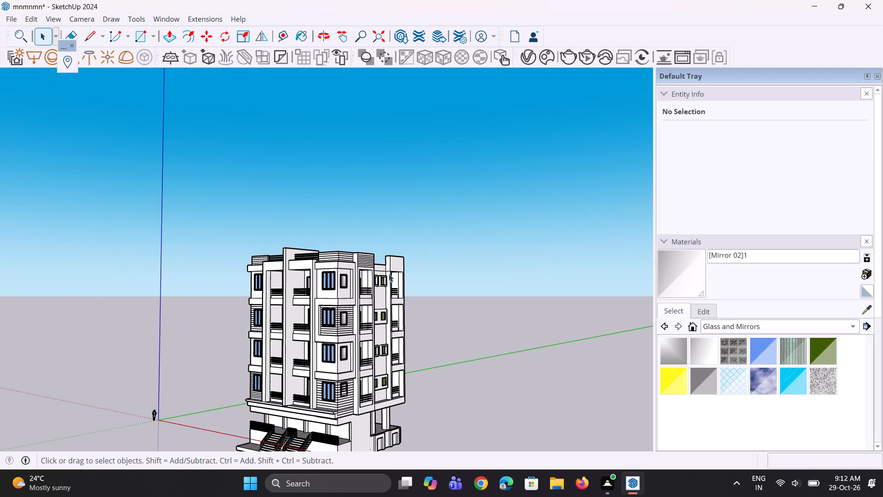
scroll(388, 273, down, 9)
scroll(388, 271, up, 2)
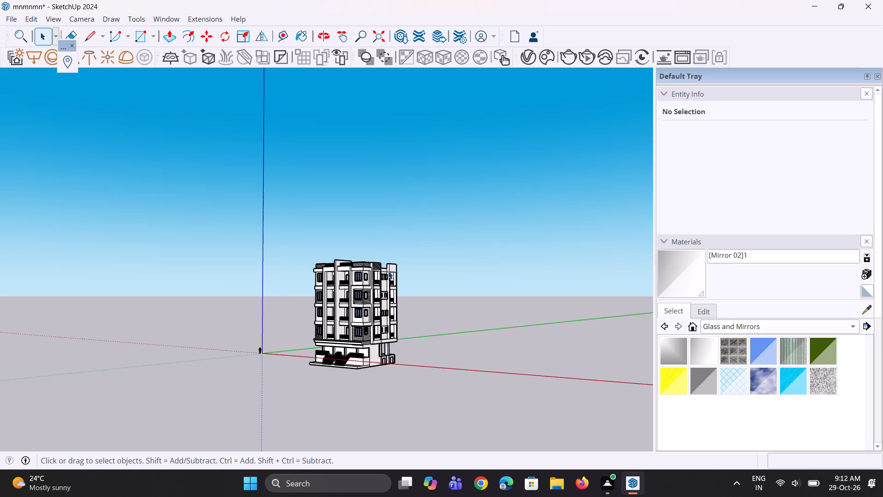
scroll(388, 271, down, 4)
middle_drag(388, 271, 206, 287)
Erase the stray horizontal line above the top pair of green windows on the side facade.
scroll(435, 270, up, 4)
scroll(344, 279, up, 2)
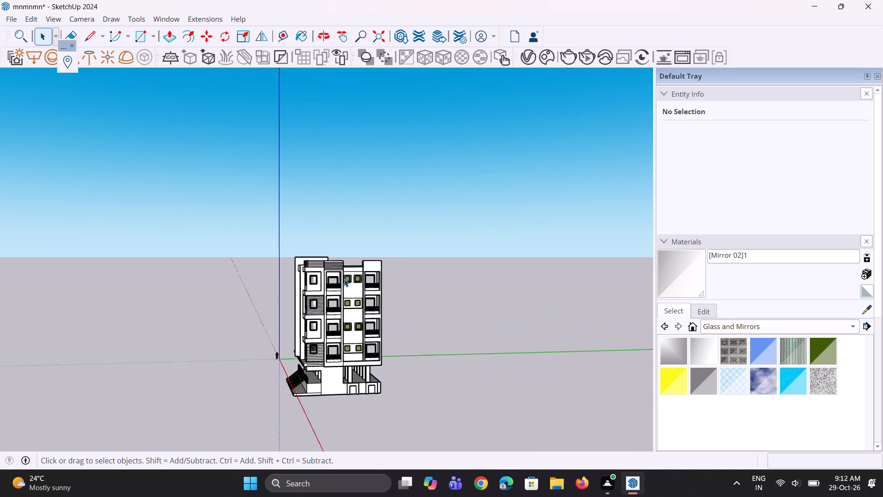
scroll(344, 279, up, 10)
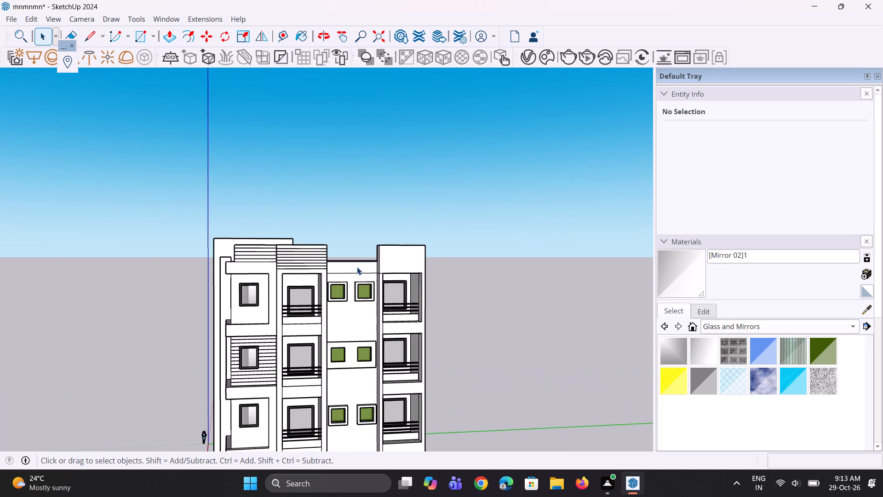
scroll(357, 267, up, 5)
middle_drag(334, 282, 293, 286)
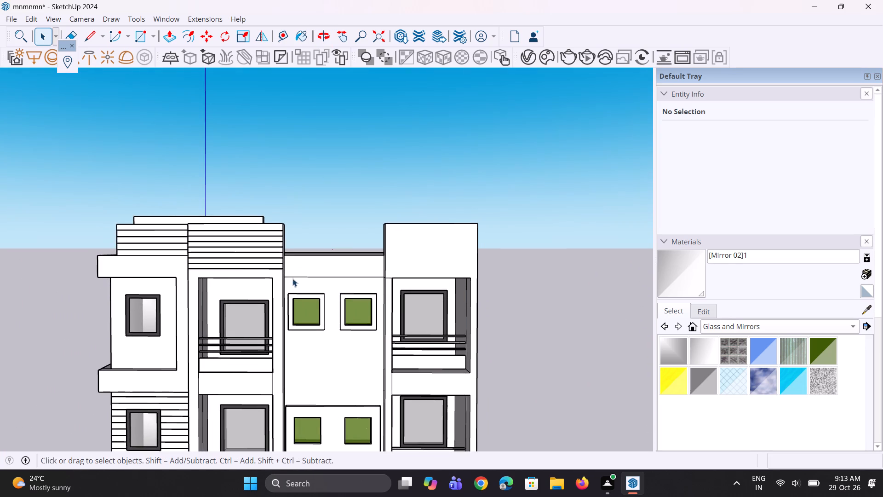
key(e)
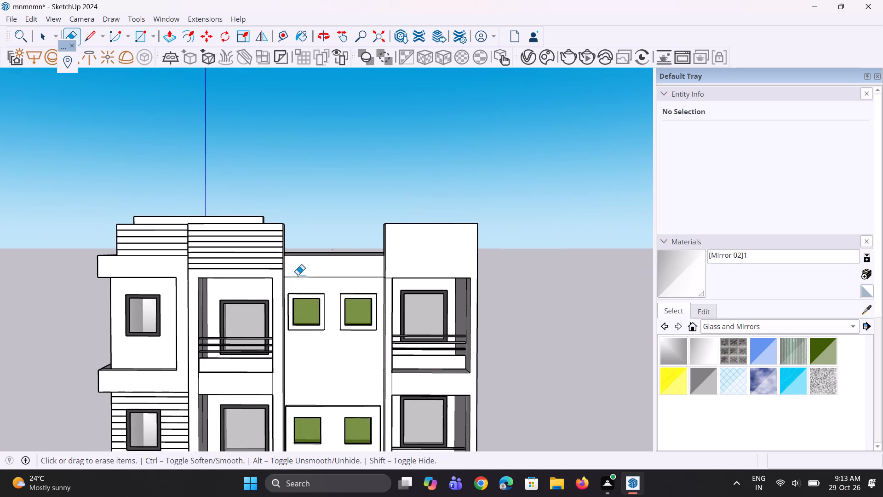
scroll(293, 283, up, 4)
drag(322, 273, 327, 280)
Examine the lowest floor's balconies, green-window bay and base beam on the side facade for leftover lines.
scroll(308, 238, down, 14)
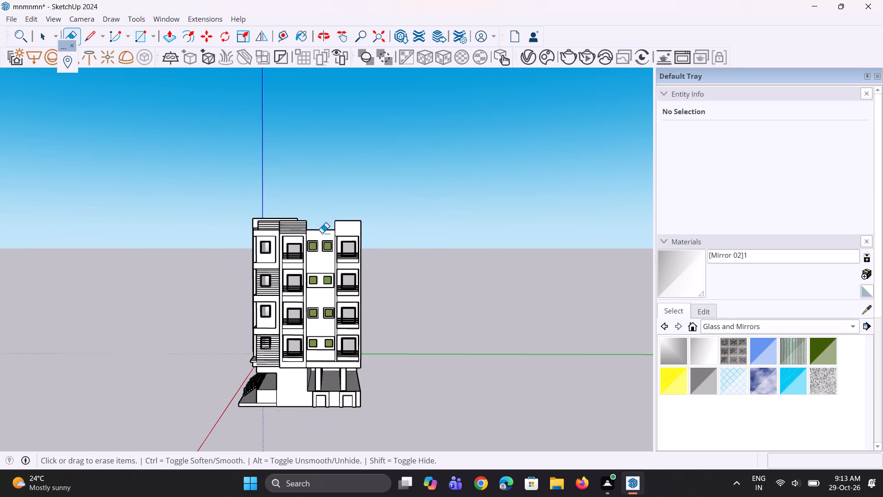
scroll(352, 396, up, 10)
scroll(311, 378, up, 4)
middle_drag(315, 358, 301, 360)
scroll(299, 360, down, 5)
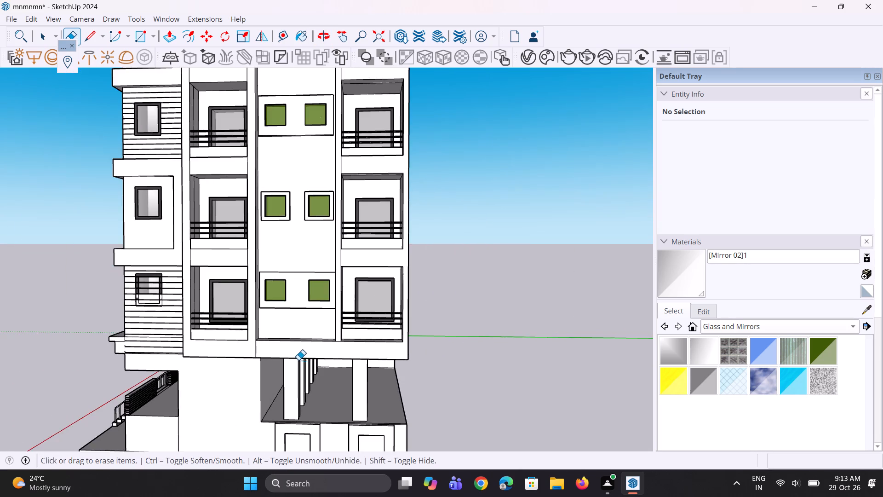
middle_drag(298, 360, 426, 308)
scroll(299, 360, up, 1)
scroll(336, 318, up, 1)
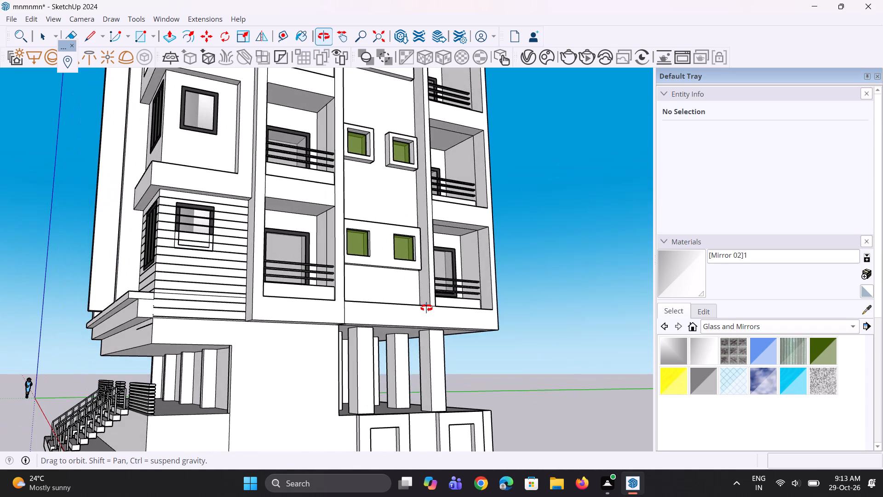
middle_drag(426, 308, 414, 315)
scroll(351, 319, up, 3)
scroll(311, 325, up, 6)
scroll(316, 320, down, 1)
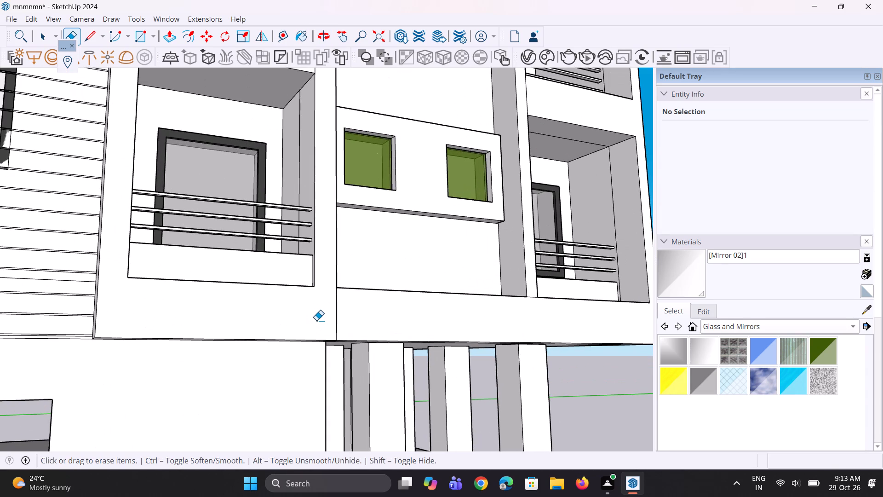
scroll(317, 320, up, 5)
middle_drag(320, 319, 329, 383)
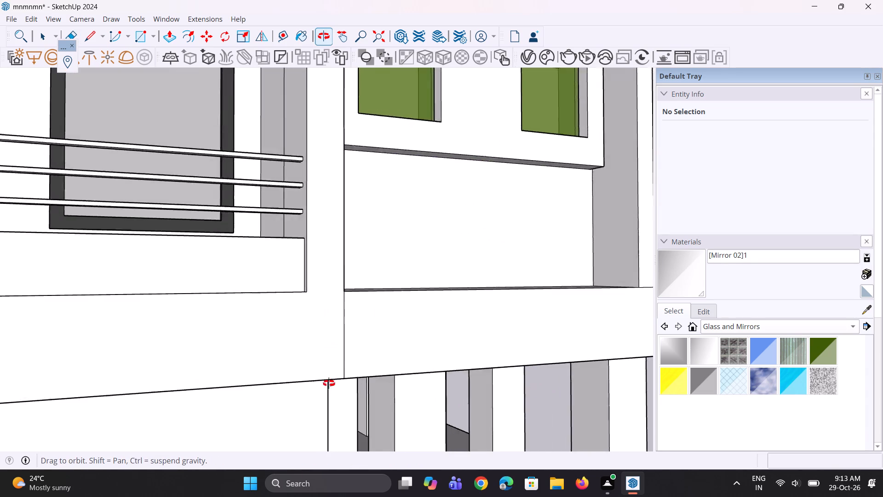
middle_drag(329, 383, 379, 446)
scroll(340, 353, down, 7)
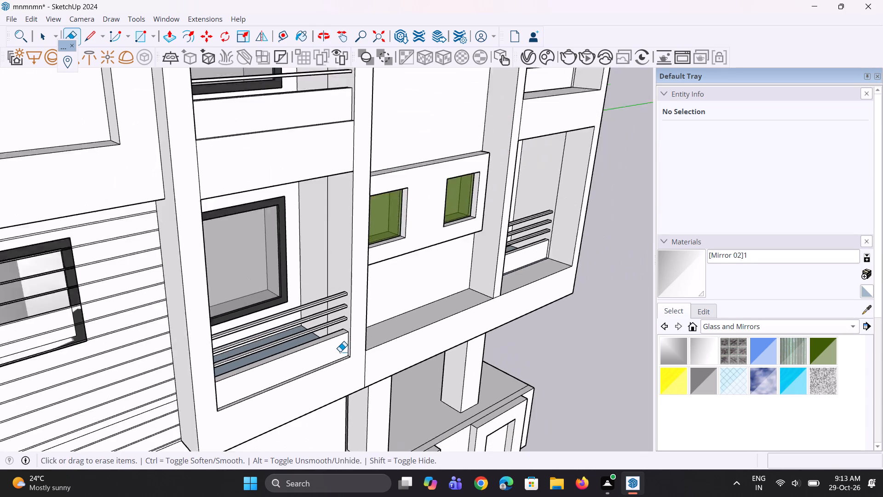
scroll(340, 352, down, 2)
middle_drag(337, 351, 337, 365)
scroll(337, 365, down, 1)
scroll(337, 365, up, 4)
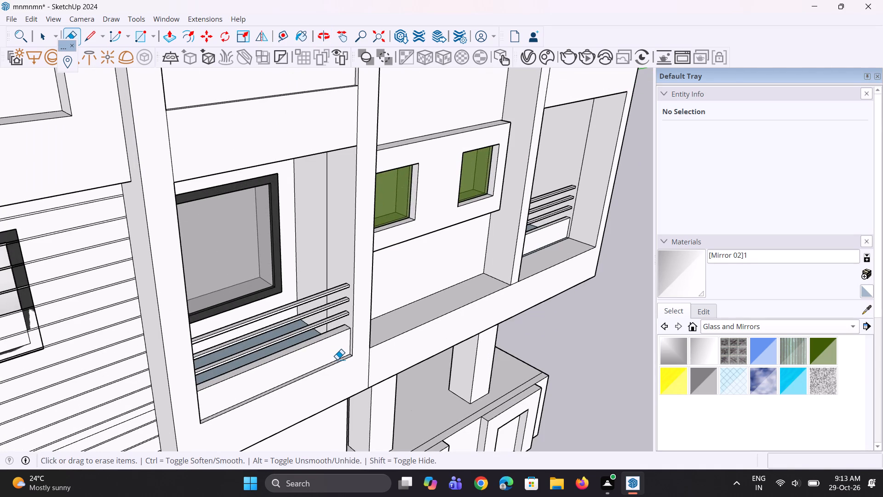
scroll(337, 359, down, 5)
scroll(338, 351, up, 1)
middle_drag(338, 351, 389, 300)
scroll(389, 300, up, 2)
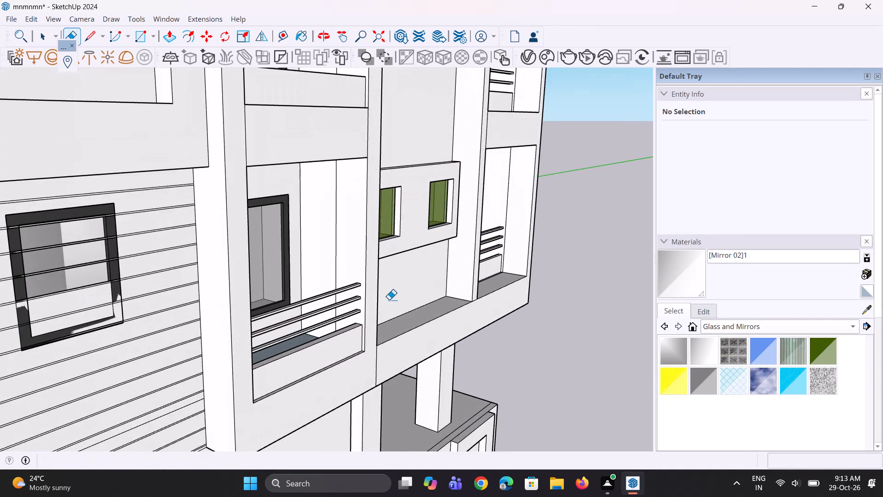
scroll(389, 300, up, 2)
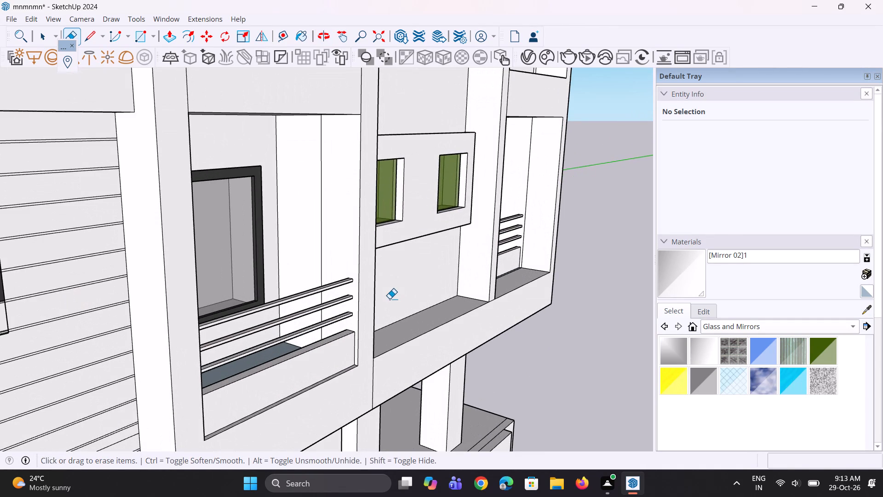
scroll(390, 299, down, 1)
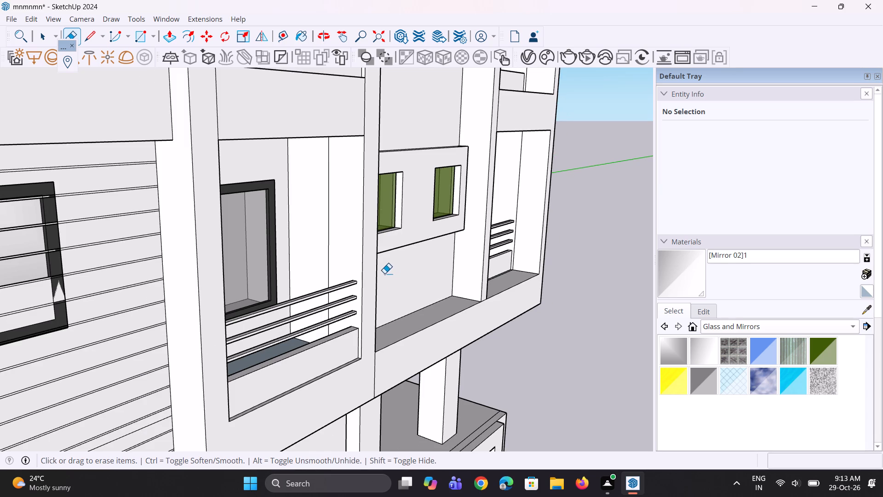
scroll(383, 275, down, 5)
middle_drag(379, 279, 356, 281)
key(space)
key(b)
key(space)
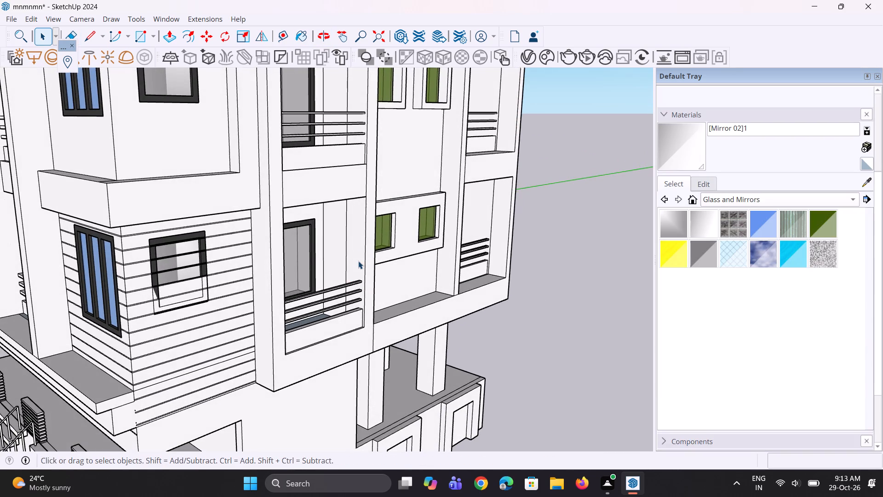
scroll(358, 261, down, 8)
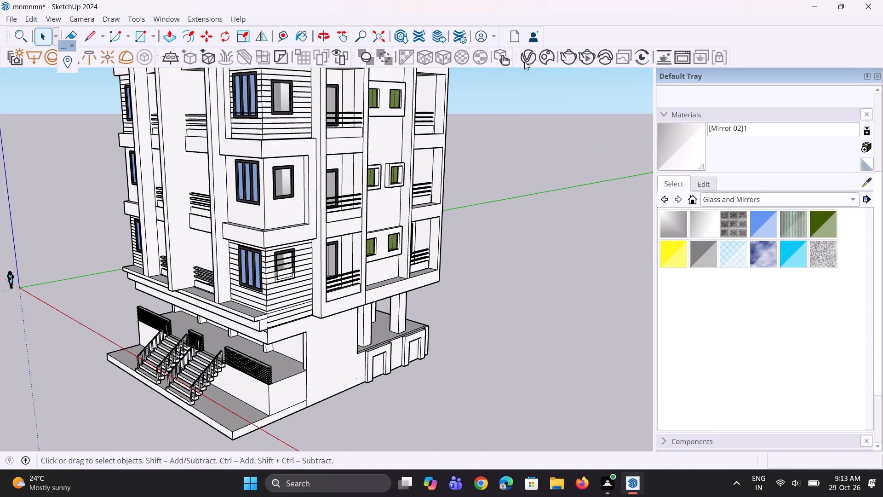
Create a new Generic material in the V-Ray Asset Editor and show its properties.
click(524, 62)
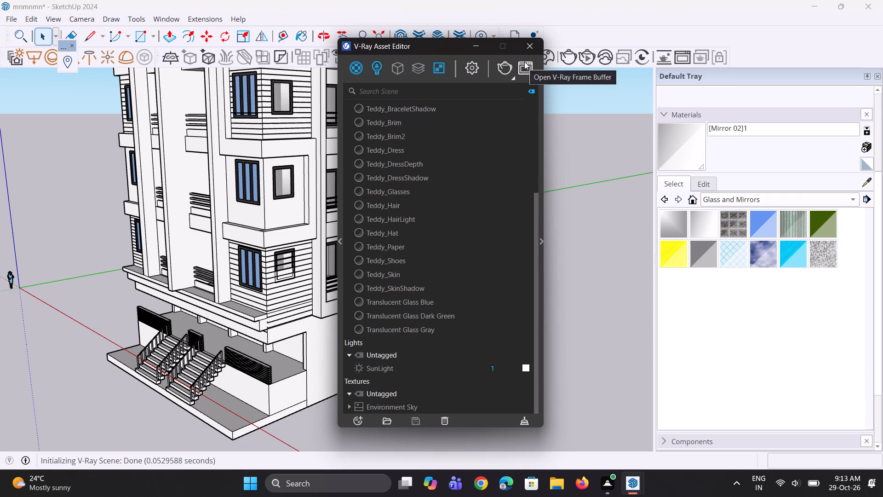
right_click(353, 69)
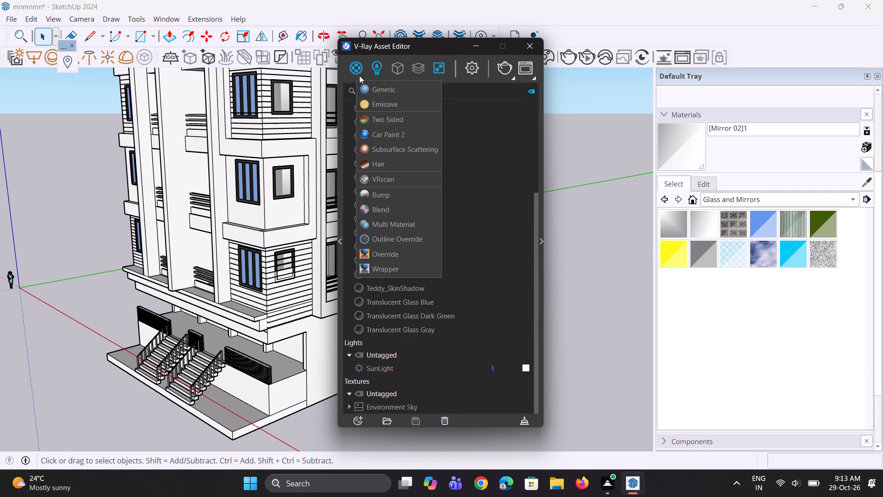
click(366, 86)
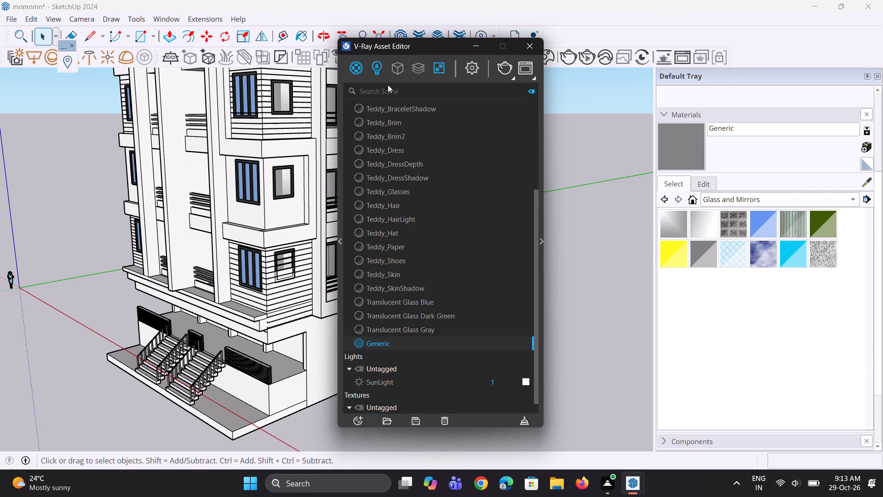
click(540, 244)
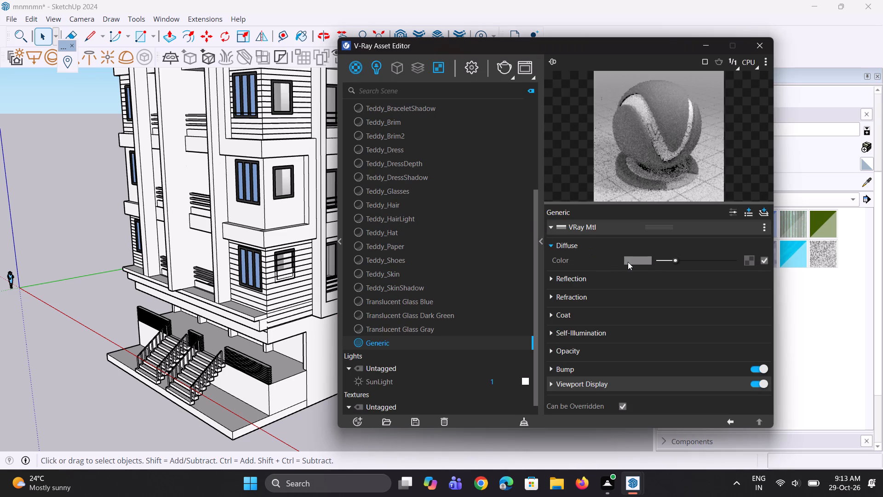
Set the Generic material's diffuse color to dark red, about R 0.339, G 0.031, B 0.031.
click(631, 262)
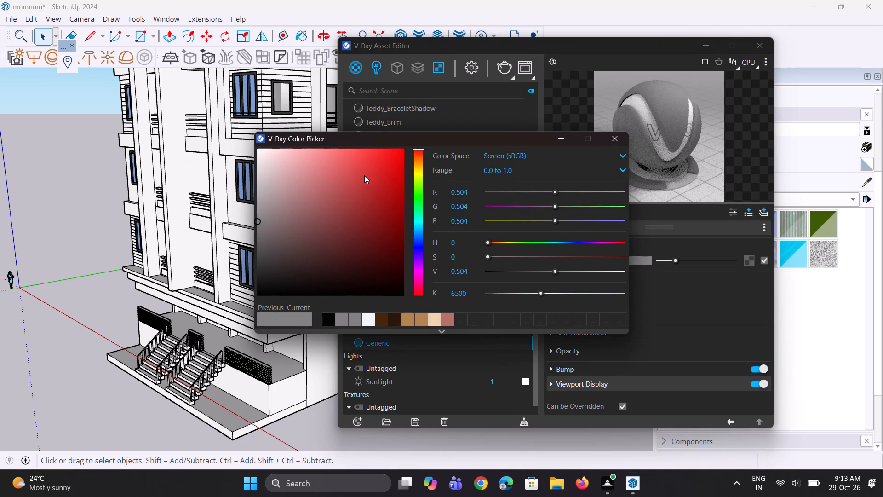
drag(364, 178, 328, 240)
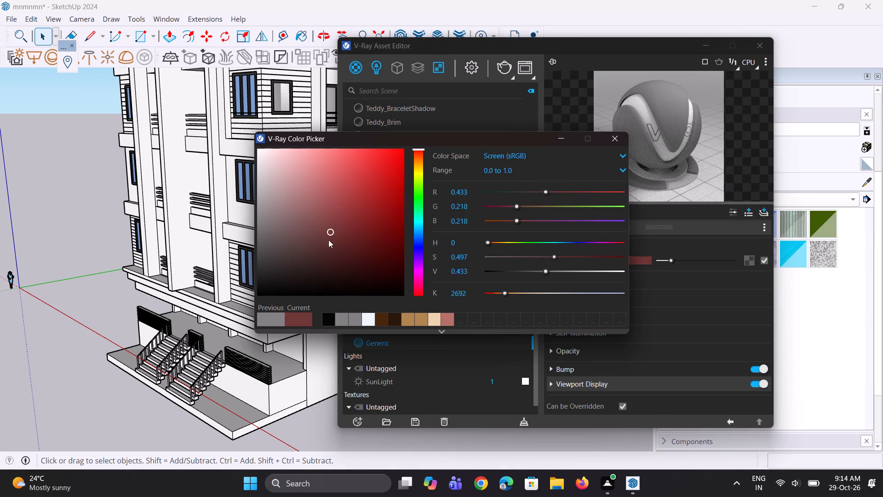
drag(328, 240, 338, 207)
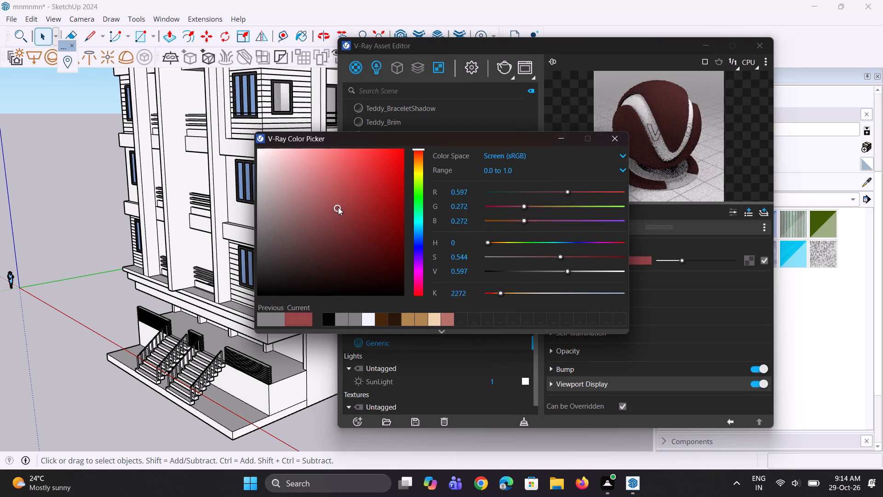
drag(338, 207, 384, 188)
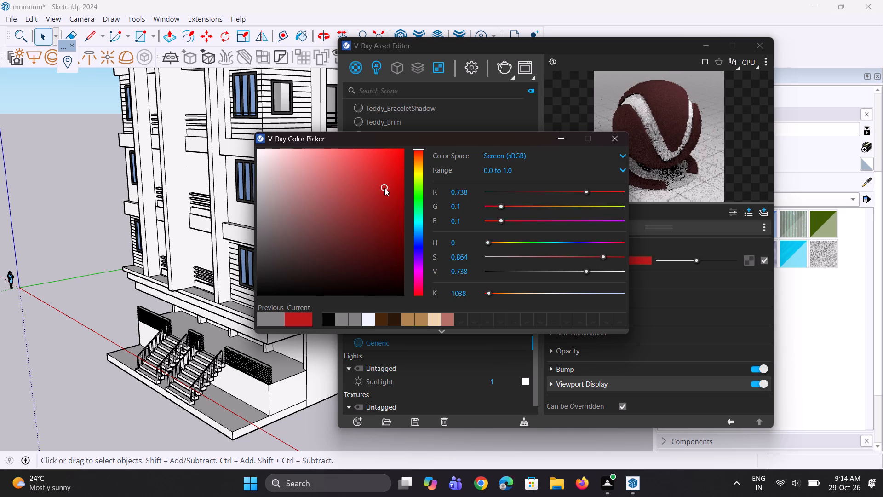
drag(384, 188, 391, 223)
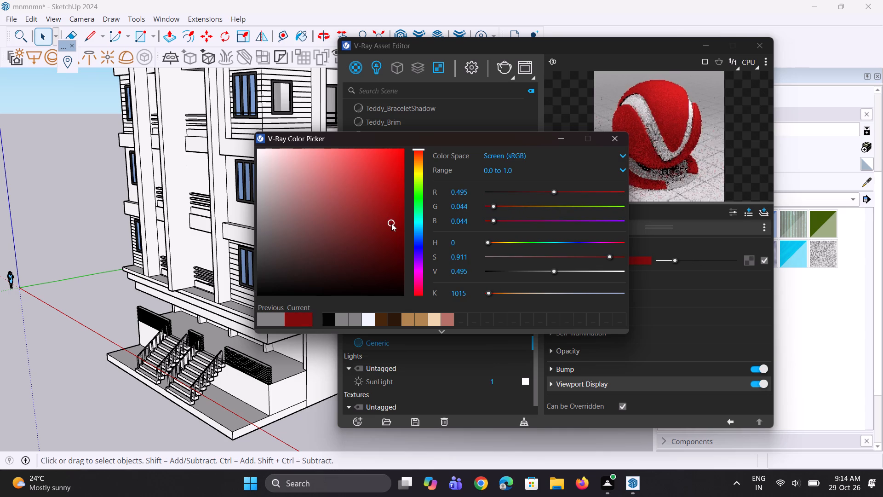
drag(391, 223, 391, 241)
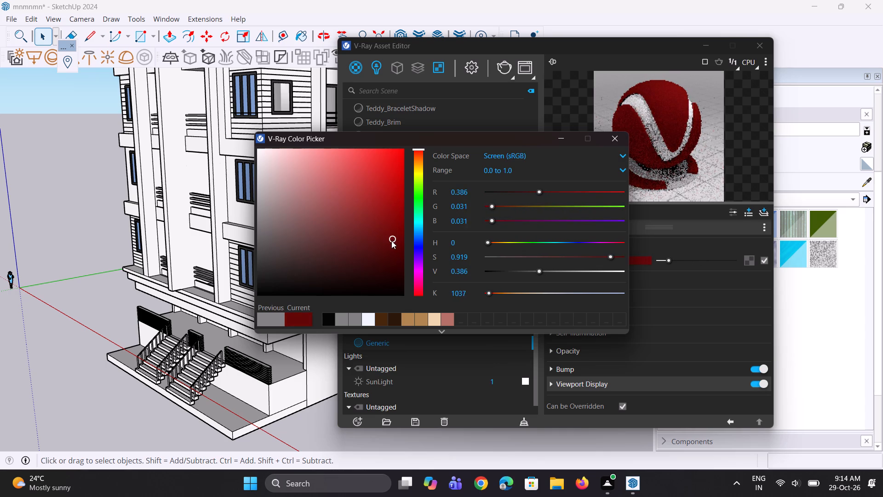
drag(391, 241, 391, 248)
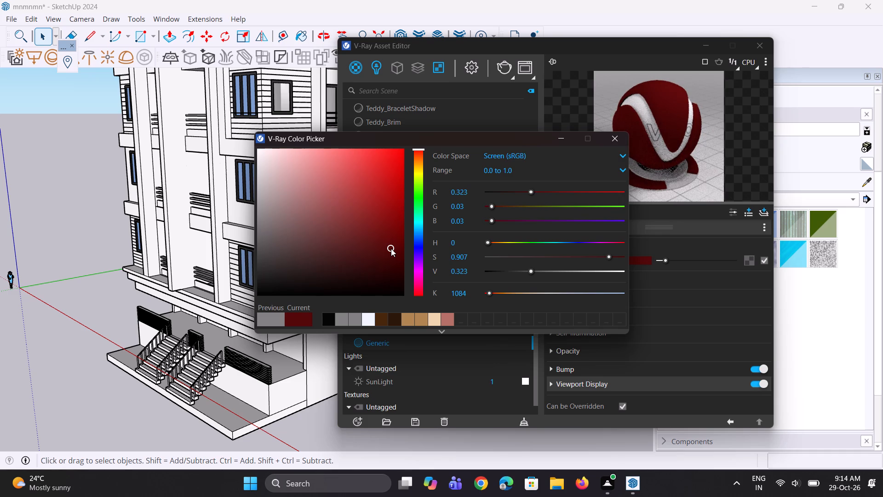
drag(391, 248, 391, 247)
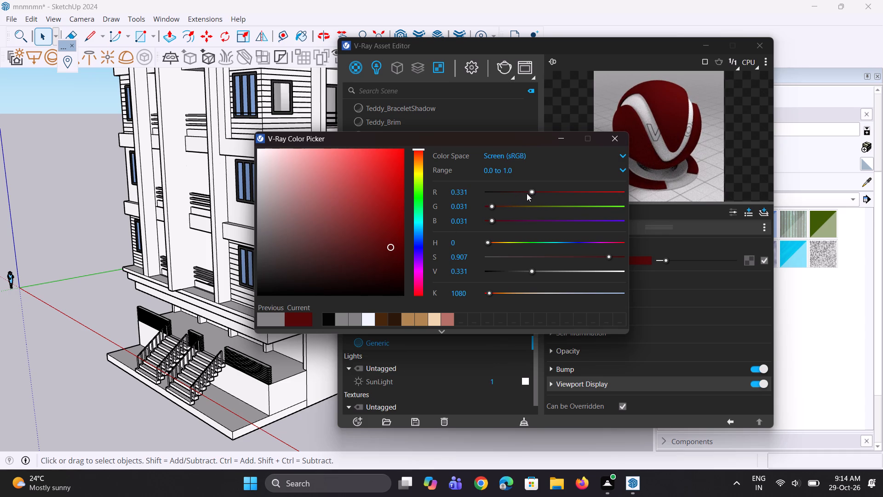
drag(527, 193, 529, 198)
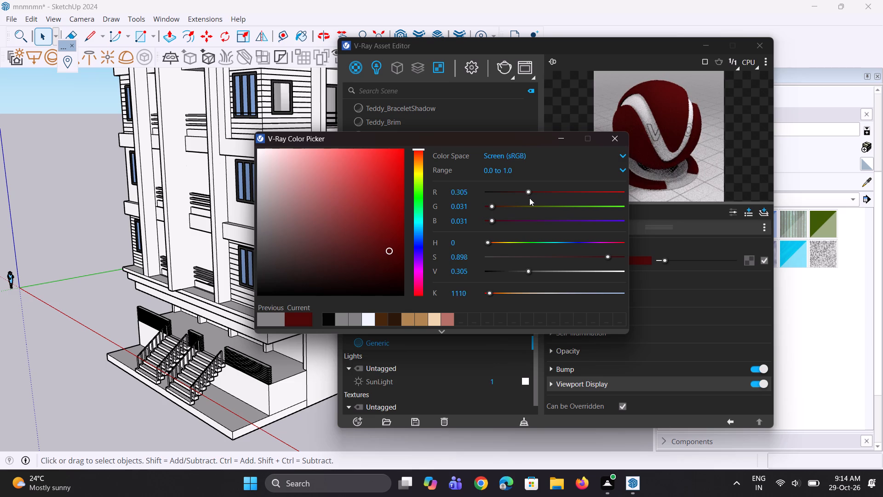
drag(529, 198, 533, 200)
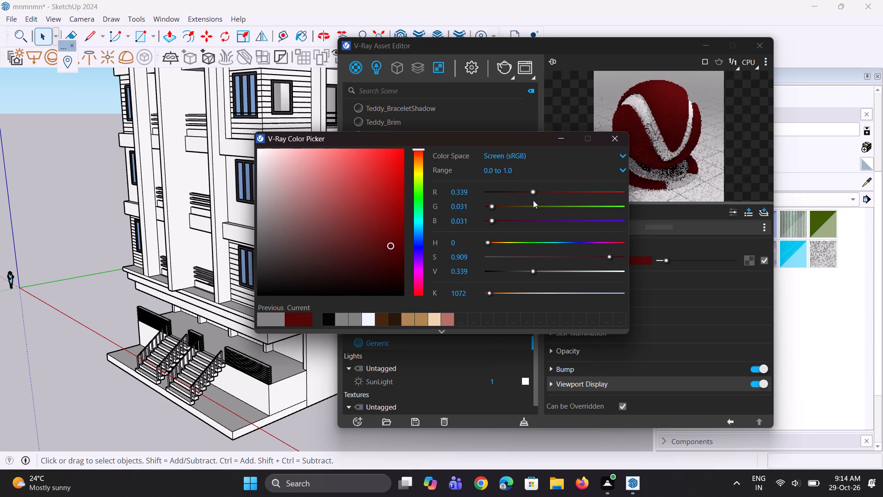
click(568, 140)
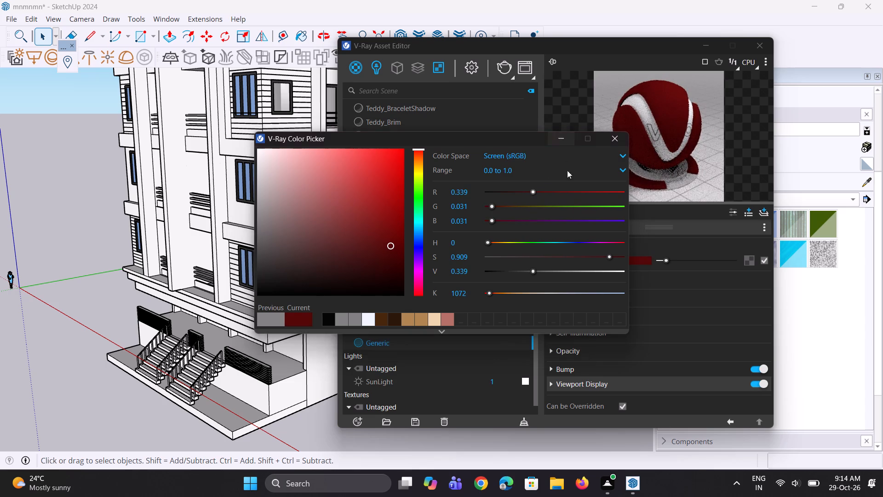
Give the Generic material a dark grey reflection color and a reflection glossiness of 0.95, and minimize the editor.
click(618, 280)
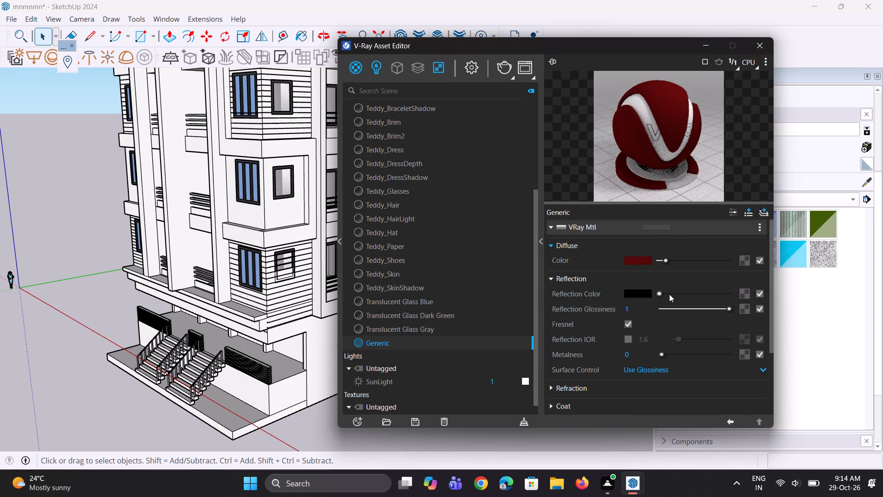
click(669, 294)
drag(643, 306, 608, 303)
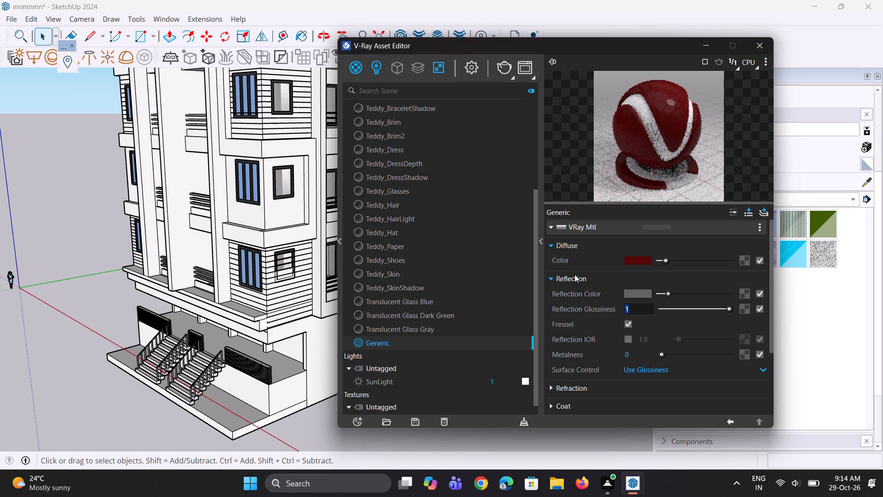
key(0)
key(period)
key(9)
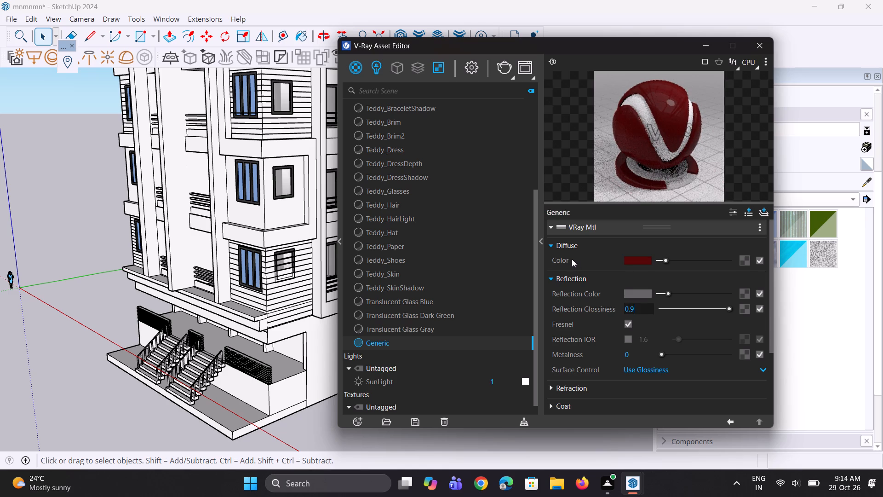
key(5)
key(Return)
double_click(672, 123)
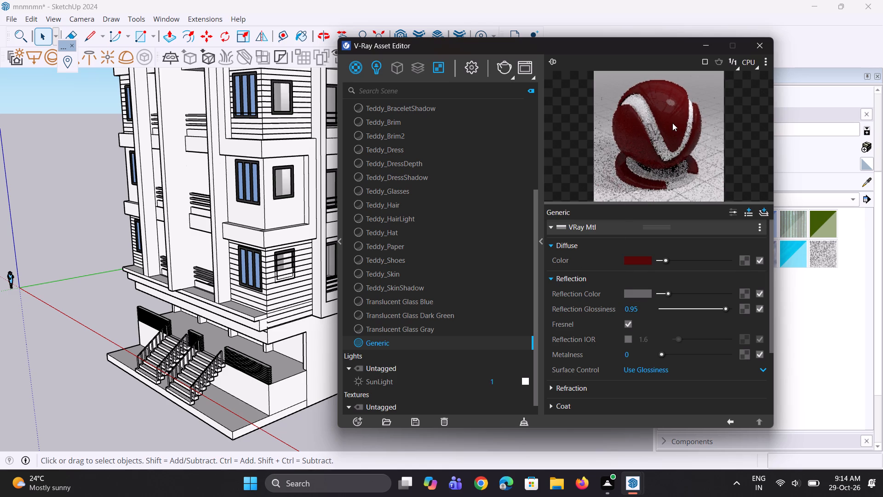
click(703, 45)
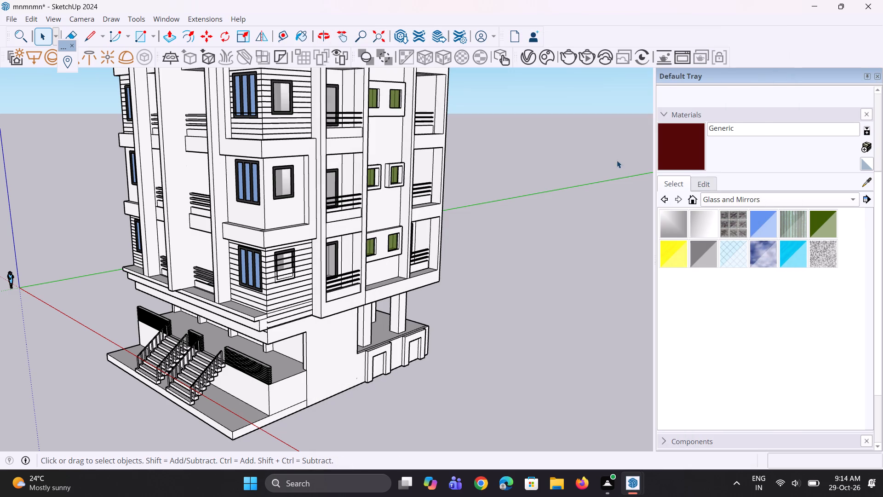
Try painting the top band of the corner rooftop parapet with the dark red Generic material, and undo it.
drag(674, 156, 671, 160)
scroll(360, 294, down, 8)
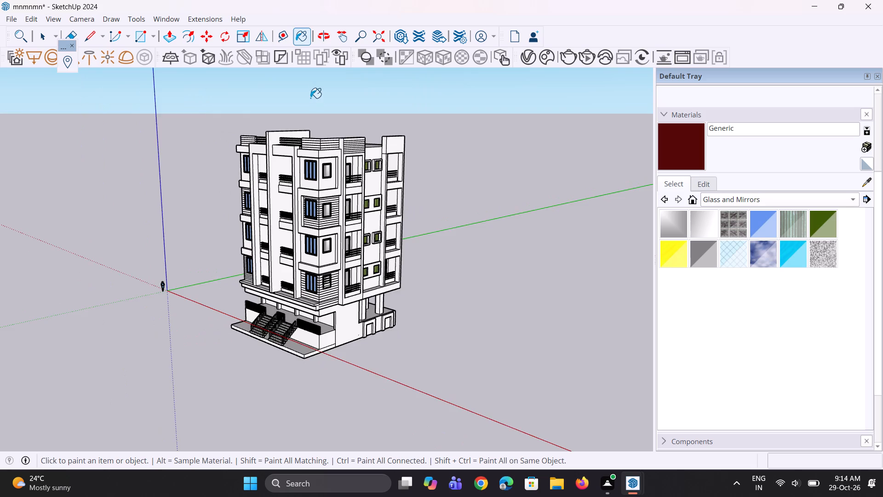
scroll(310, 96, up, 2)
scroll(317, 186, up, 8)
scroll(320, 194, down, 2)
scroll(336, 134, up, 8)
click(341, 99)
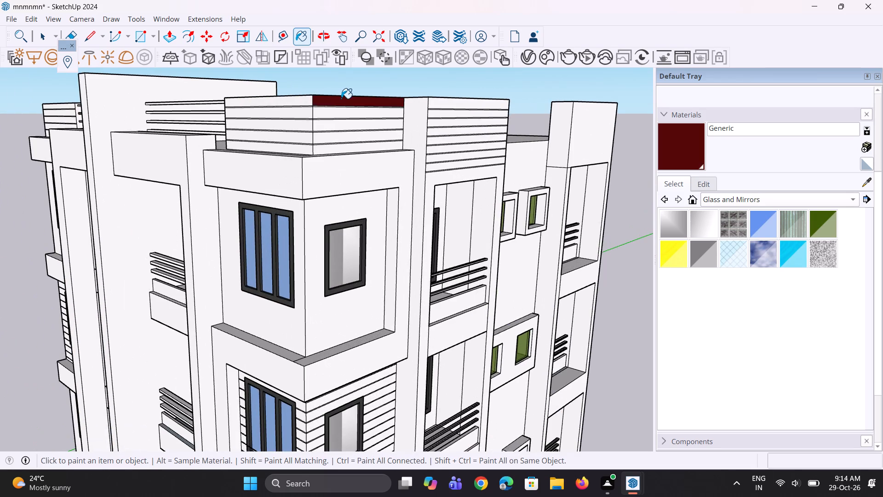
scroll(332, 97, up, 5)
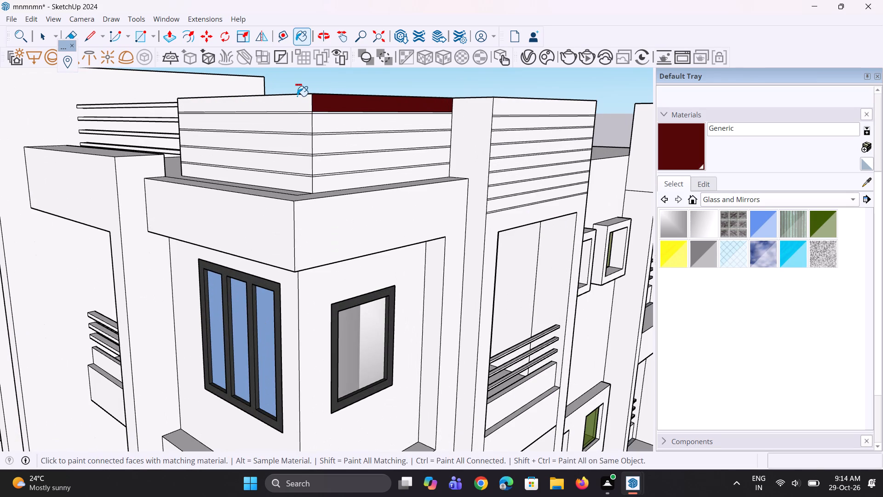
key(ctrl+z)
Push/Pull the topmost groove strip on both faces of the corner rooftop parapet by 0.2".
key(space)
key(p)
scroll(298, 128, up, 2)
scroll(300, 147, down, 4)
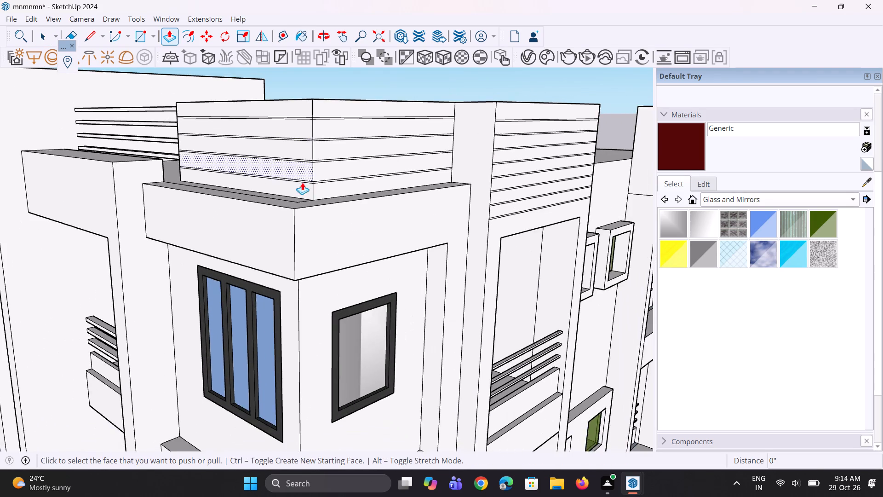
scroll(338, 131, up, 10)
middle_drag(318, 102, 341, 142)
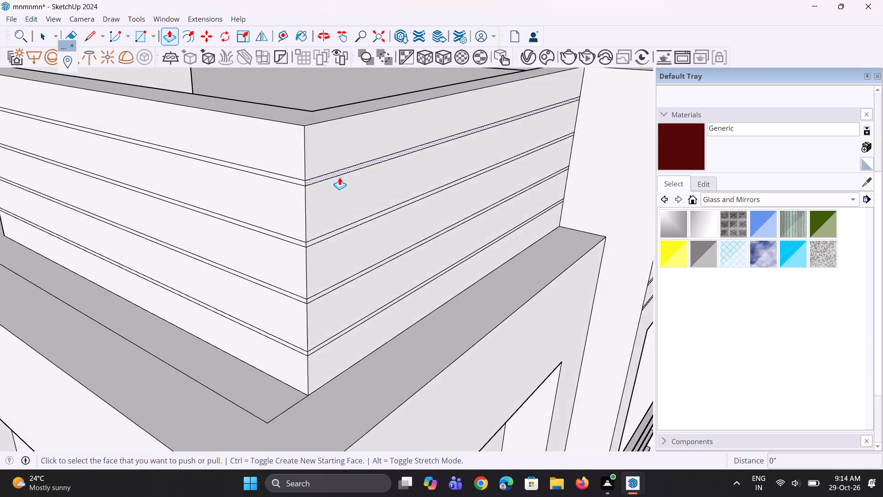
scroll(339, 177, up, 2)
click(341, 171)
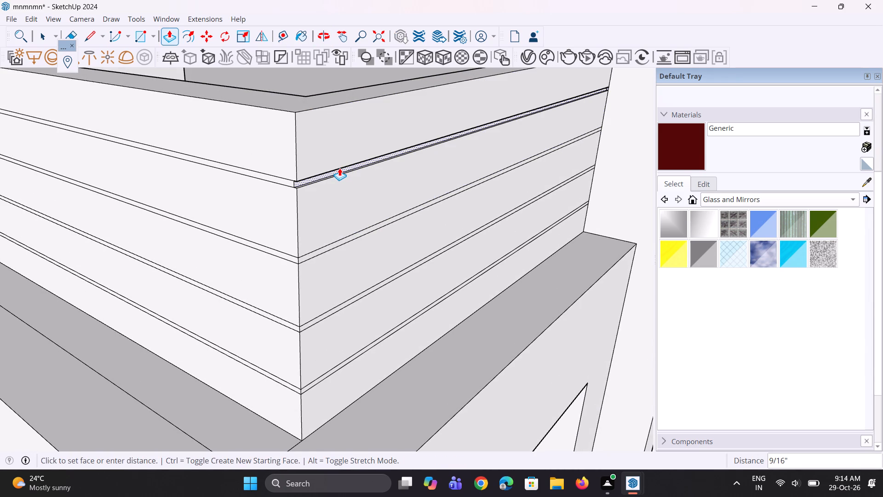
text(0.2)
key(shift+quotedbl)
key(Return)
scroll(269, 180, up, 2)
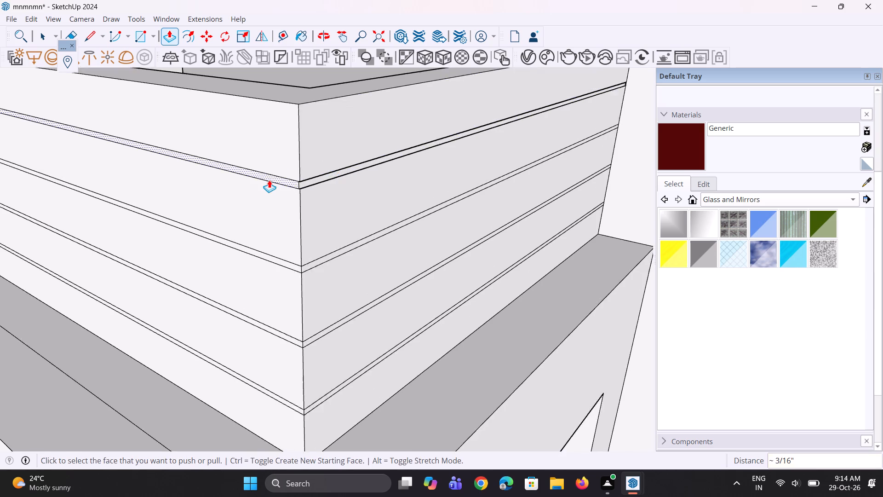
double_click(278, 177)
Push/Pull the second groove strip on both faces of the corner rooftop parapet by the same distance.
scroll(287, 233, down, 1)
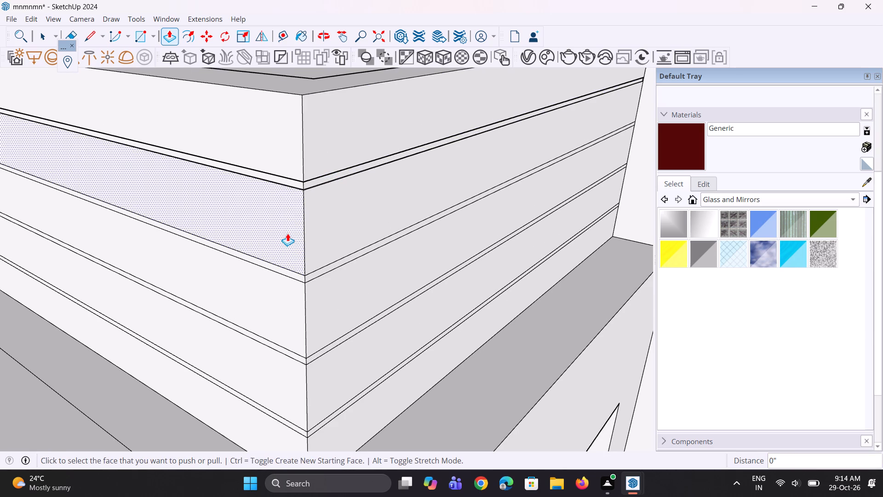
scroll(287, 233, down, 3)
middle_drag(287, 233, 330, 159)
scroll(328, 169, up, 6)
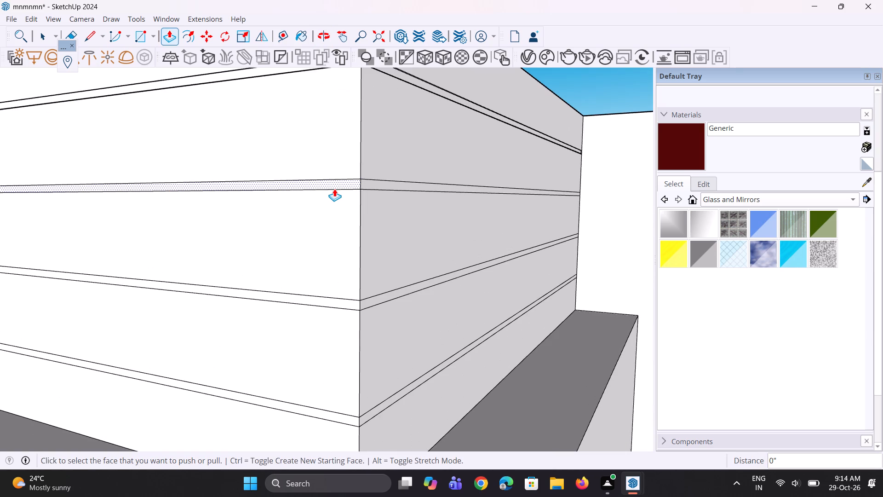
double_click(334, 189)
double_click(375, 188)
middle_drag(375, 188, 611, 260)
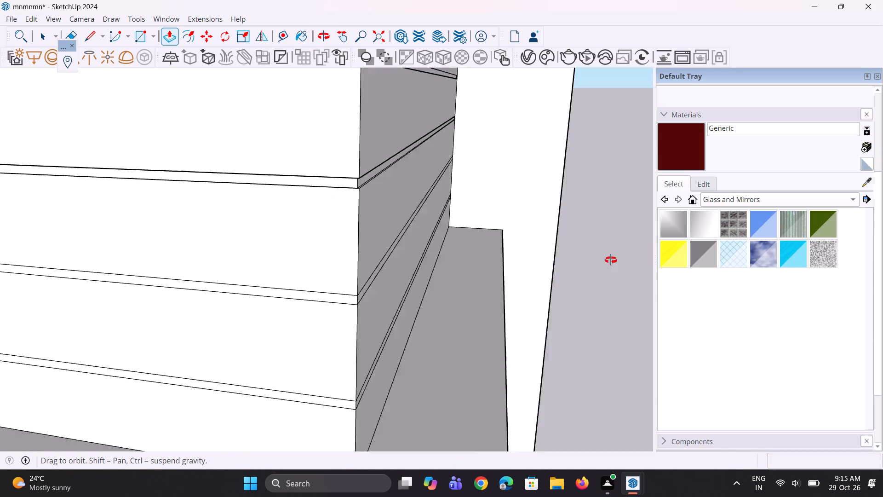
middle_drag(611, 260, 361, 246)
scroll(361, 243, down, 3)
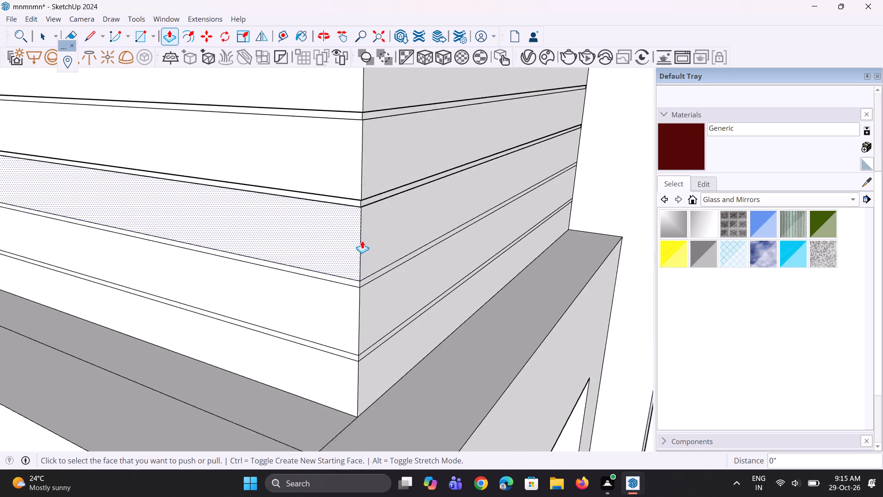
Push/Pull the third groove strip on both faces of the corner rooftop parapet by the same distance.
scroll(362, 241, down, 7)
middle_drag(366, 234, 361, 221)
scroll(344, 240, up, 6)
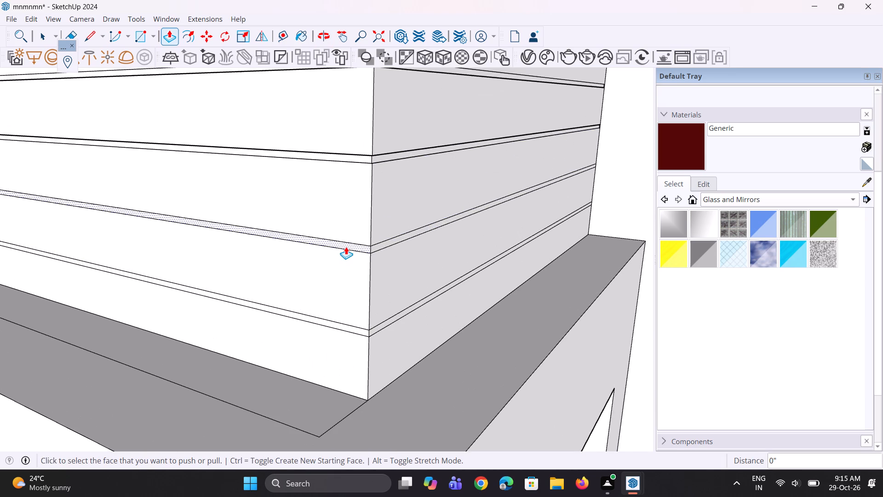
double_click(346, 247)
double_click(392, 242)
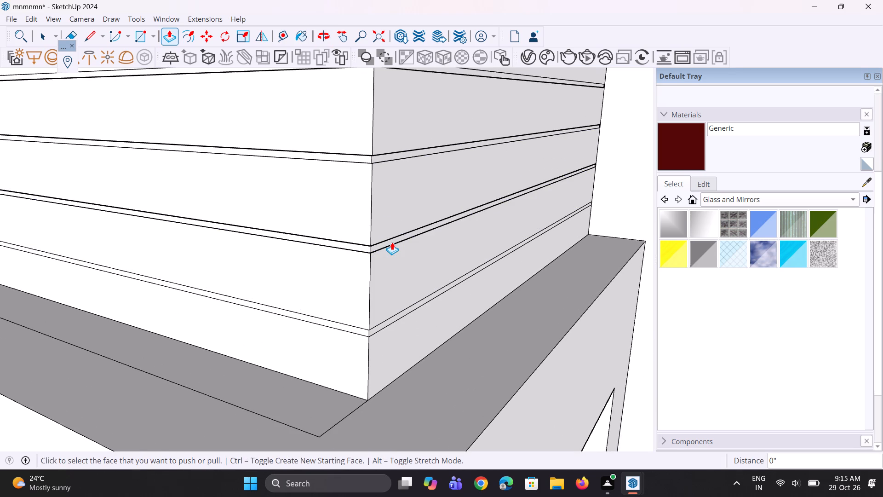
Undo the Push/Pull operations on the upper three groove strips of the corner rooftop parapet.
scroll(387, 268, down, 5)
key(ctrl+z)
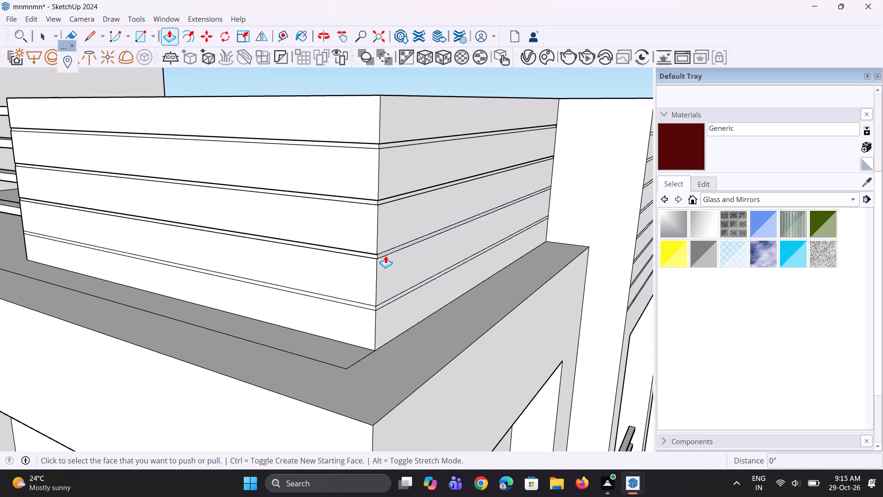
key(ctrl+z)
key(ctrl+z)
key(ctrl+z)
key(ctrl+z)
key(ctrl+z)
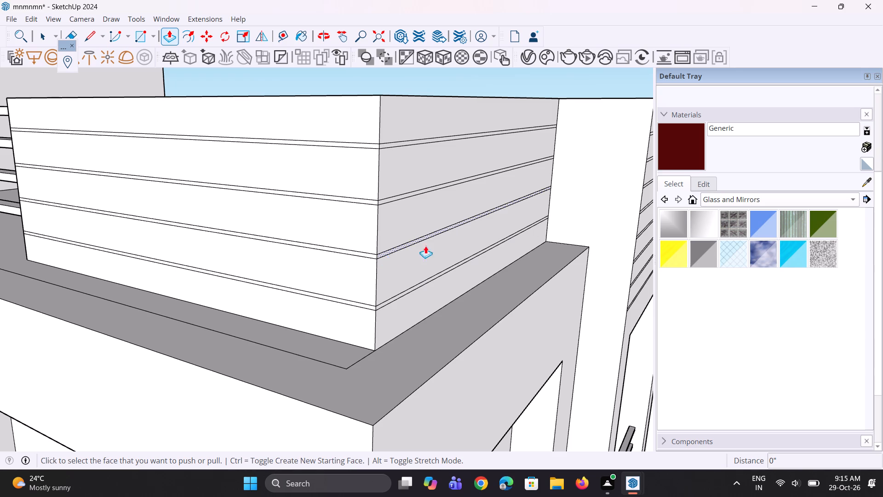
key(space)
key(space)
Push/Pull the topmost groove strip on both faces of the corner rooftop parapet by 0.3".
scroll(478, 249, down, 4)
key(p)
scroll(461, 199, up, 2)
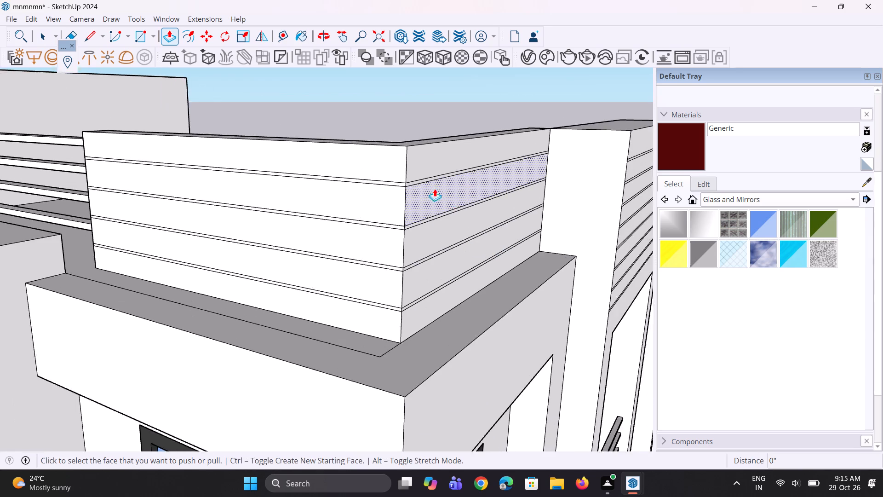
scroll(435, 189, up, 7)
click(400, 181)
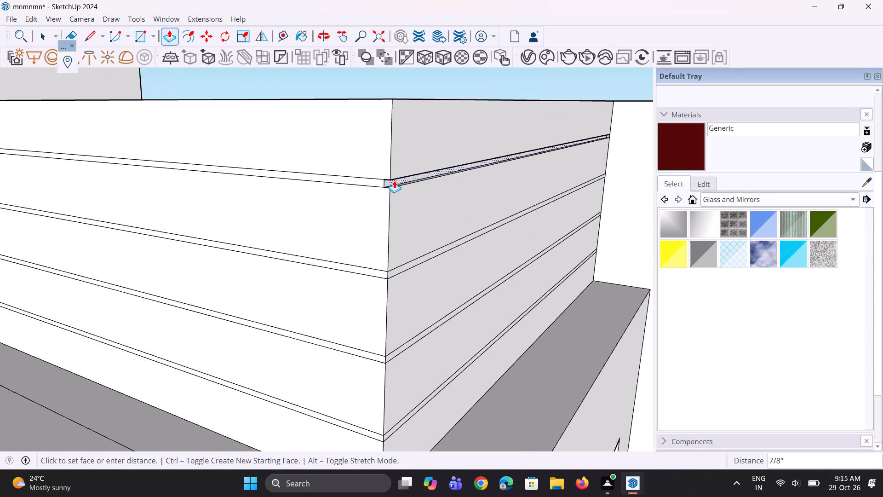
text(0.3)
key(shift+quotedbl)
key(Return)
scroll(390, 180, up, 2)
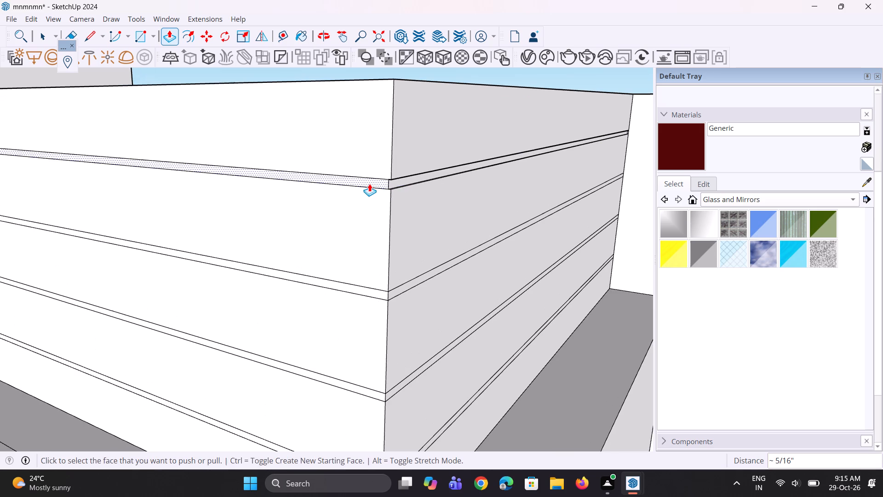
double_click(369, 184)
Repeat the 0.3" Push/Pull on the lower three groove strips on both faces of the corner rooftop parapet.
scroll(360, 179, down, 4)
scroll(345, 254, up, 3)
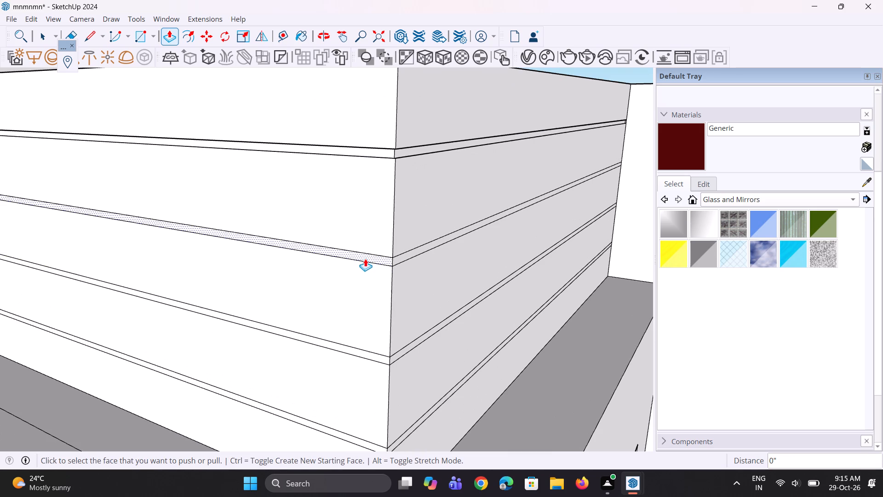
double_click(365, 258)
double_click(405, 260)
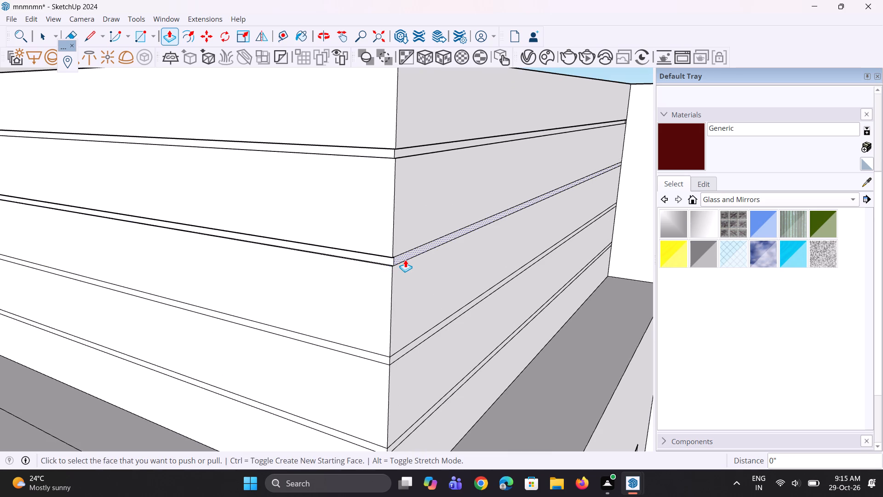
scroll(403, 196, down, 4)
scroll(386, 300, up, 5)
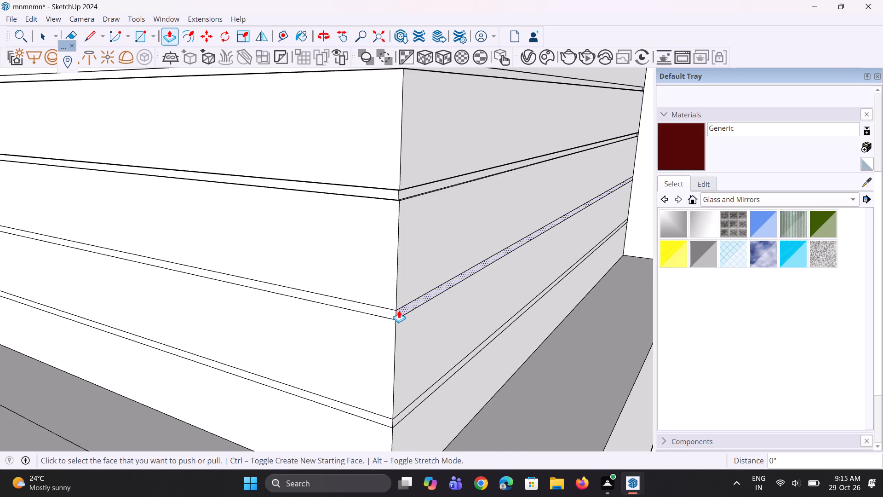
double_click(399, 310)
double_click(391, 312)
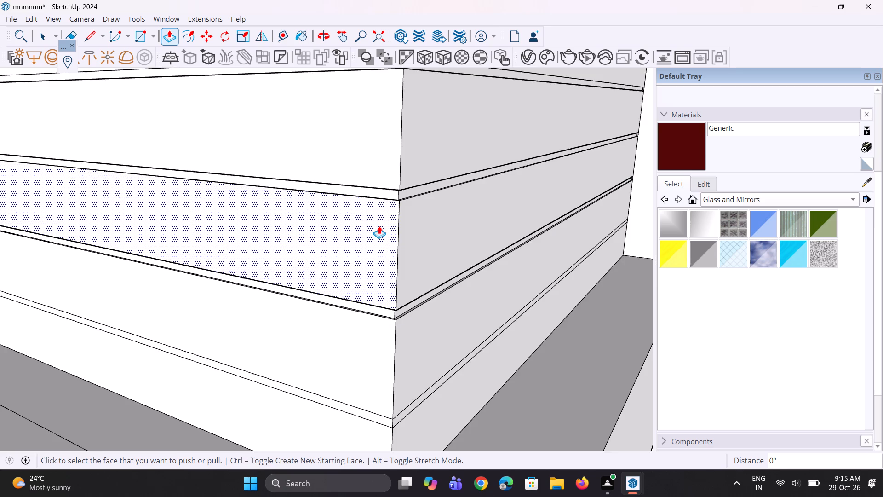
scroll(379, 226, down, 8)
scroll(352, 331, up, 7)
double_click(383, 312)
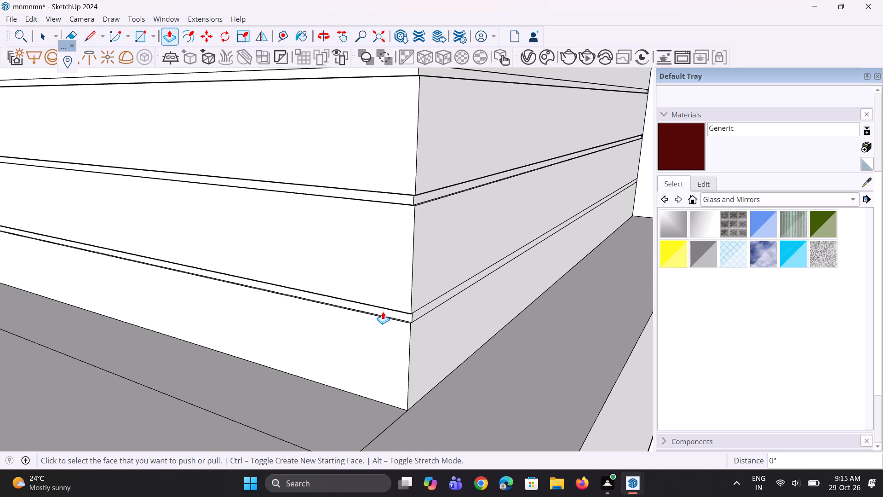
double_click(422, 313)
Draw two parallel 2' 9" lines across the neighbouring wall's narrow side face, continuing the top groove strip from its wide face.
scroll(419, 313, down, 7)
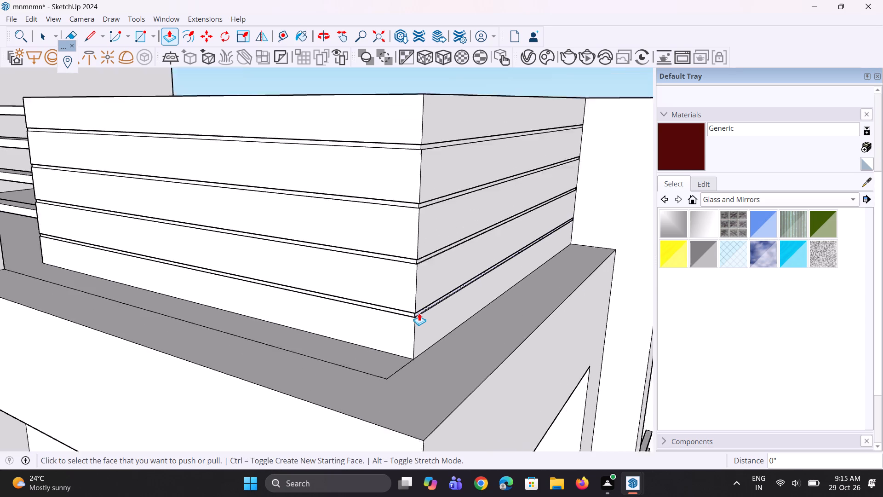
scroll(419, 313, down, 17)
middle_drag(492, 301, 484, 300)
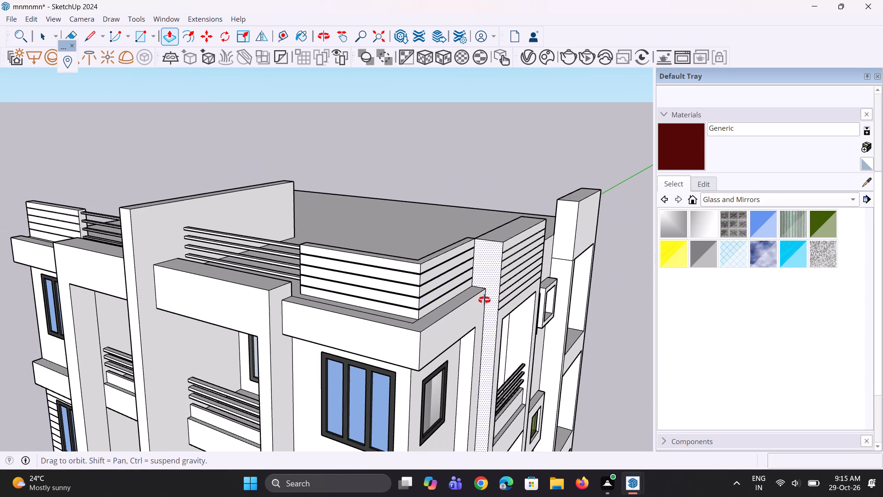
middle_drag(484, 300, 440, 292)
scroll(458, 259, up, 9)
key(l)
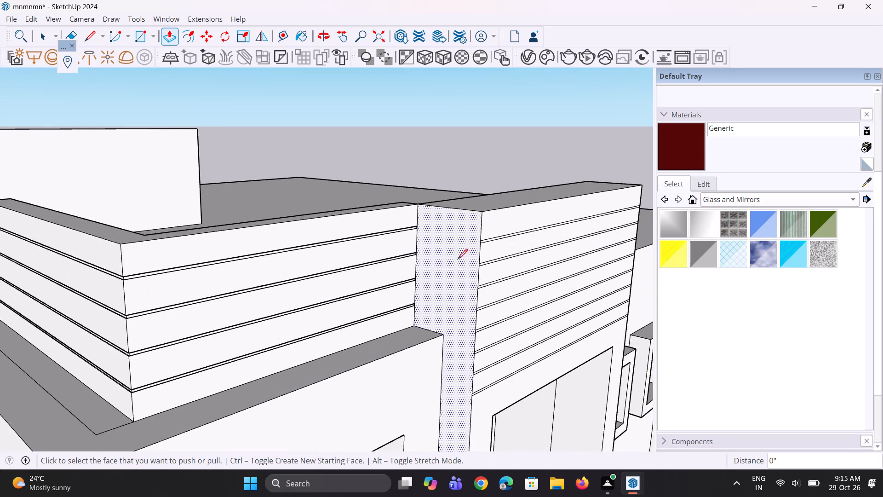
scroll(464, 253, up, 7)
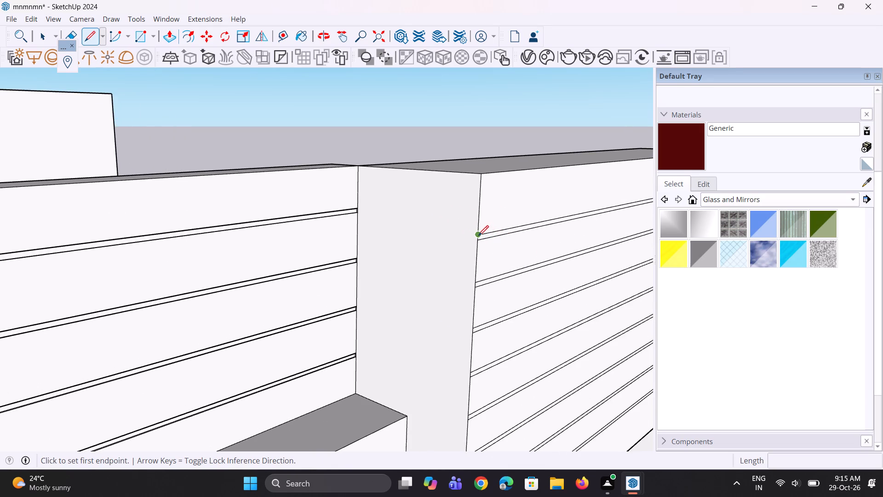
click(476, 236)
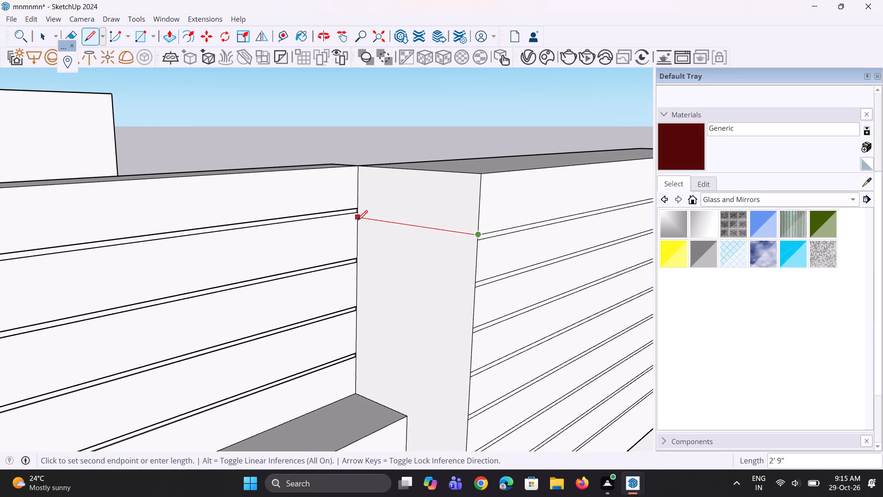
click(357, 220)
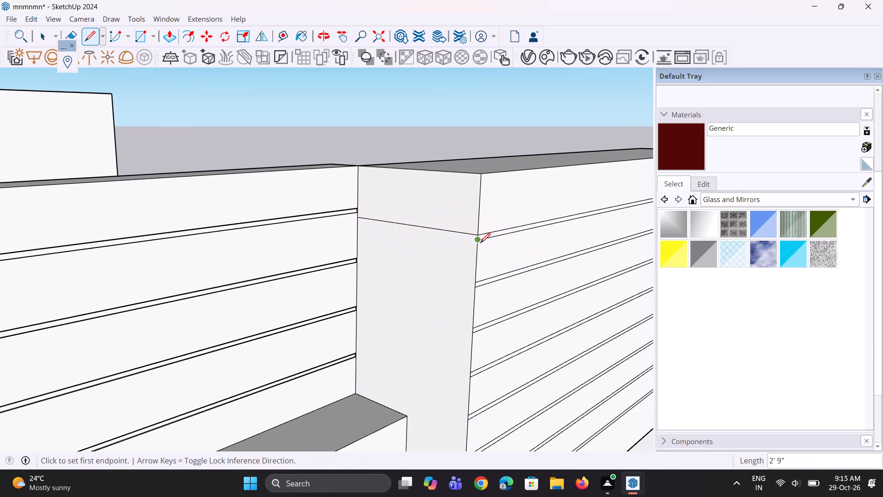
click(476, 240)
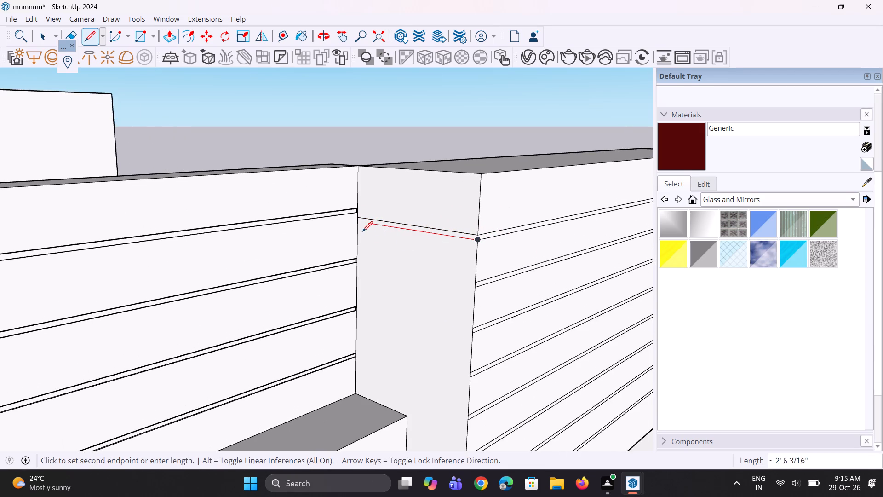
click(358, 227)
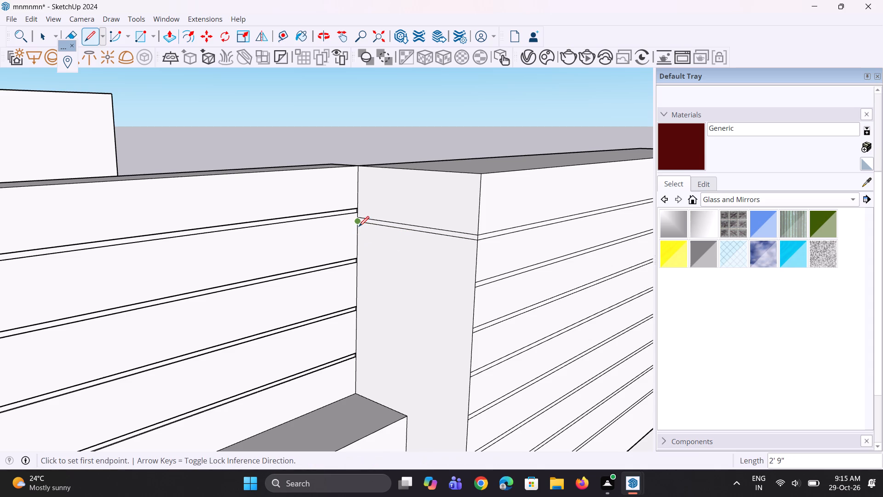
Copy the new strip on the narrow side face down to line up with the second groove strip of the wide face.
key(space)
key(space)
scroll(370, 226, up, 2)
click(379, 223)
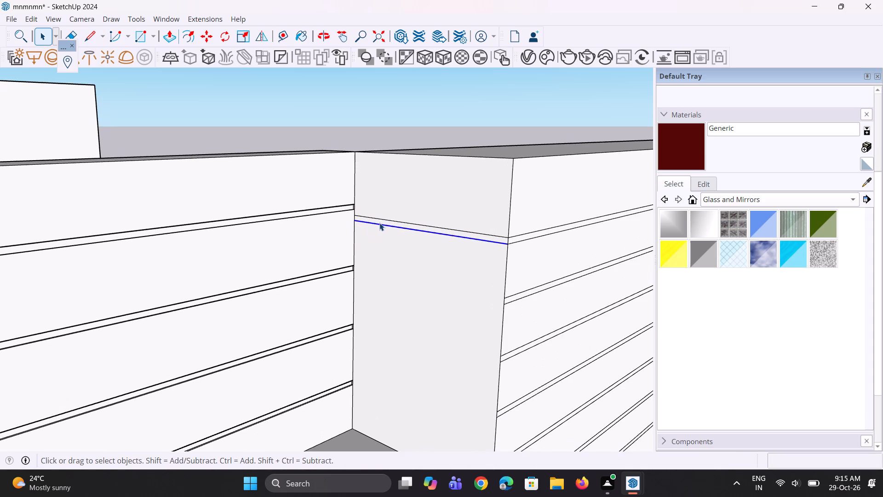
click(386, 223)
key(space)
scroll(390, 221, down, 6)
key(m)
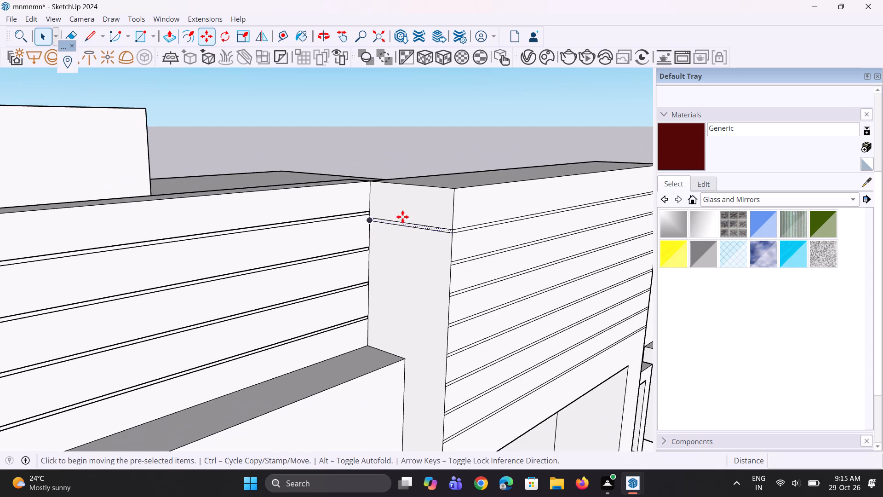
scroll(528, 275, up, 2)
scroll(446, 259, up, 4)
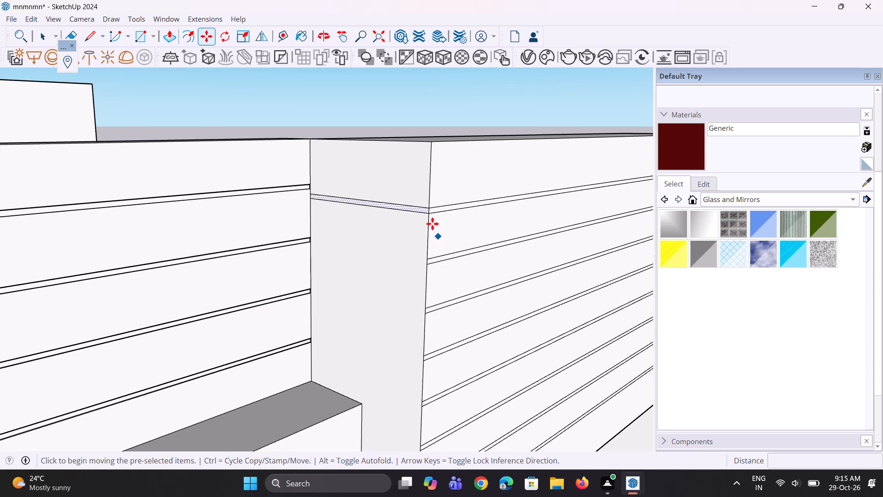
click(427, 206)
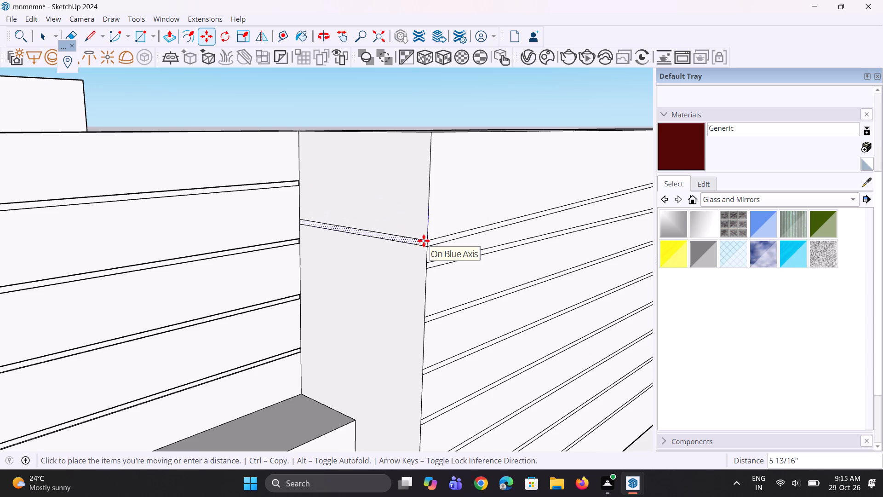
click(425, 265)
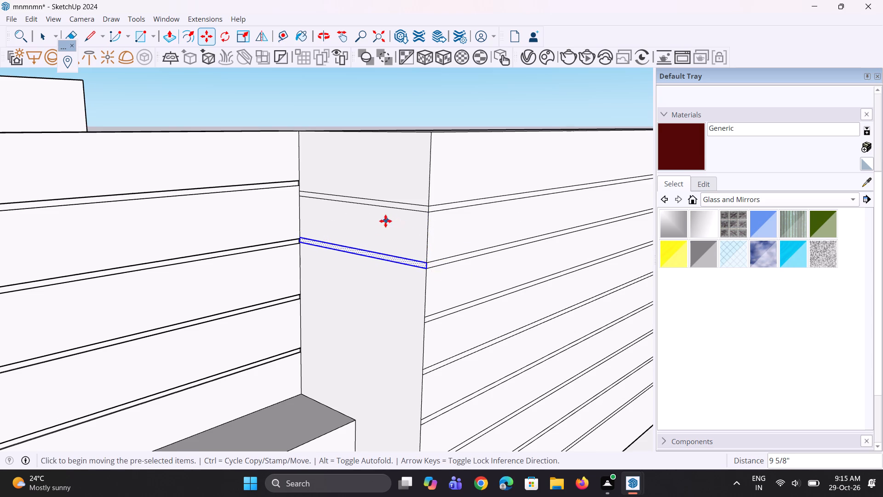
Multiply the strip copy by 8 down the narrow side face at the same spacing.
scroll(385, 221, down, 10)
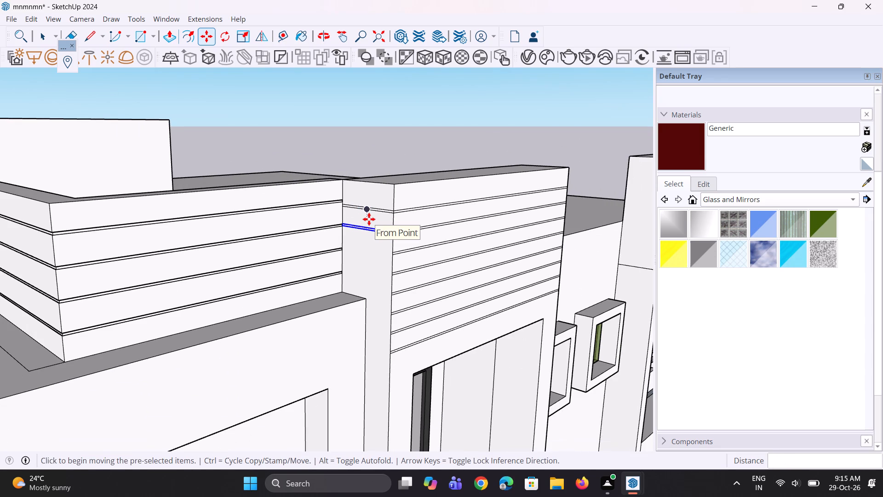
text(*8)
key(Return)
Erase the surplus lowest strip on the narrow side face, below the last groove strip of the wide face.
scroll(369, 364, up, 14)
key(space)
key(space)
key(e)
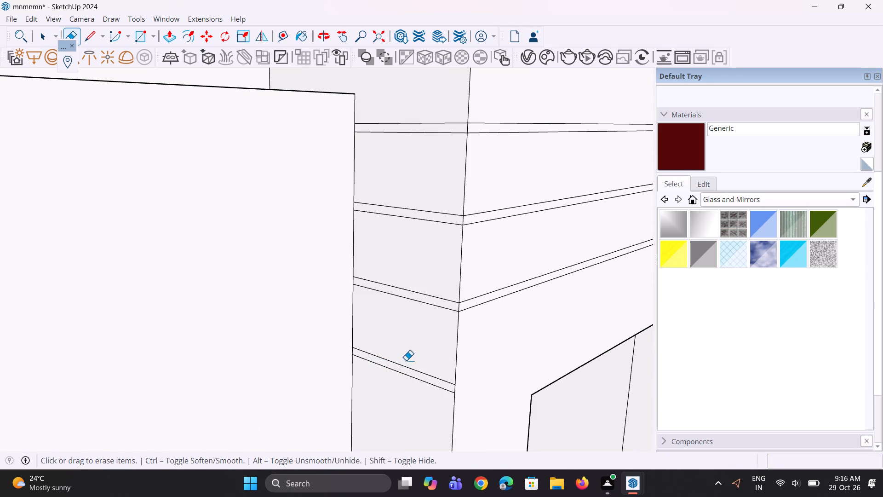
drag(407, 360, 410, 380)
scroll(412, 380, down, 16)
middle_click(412, 380)
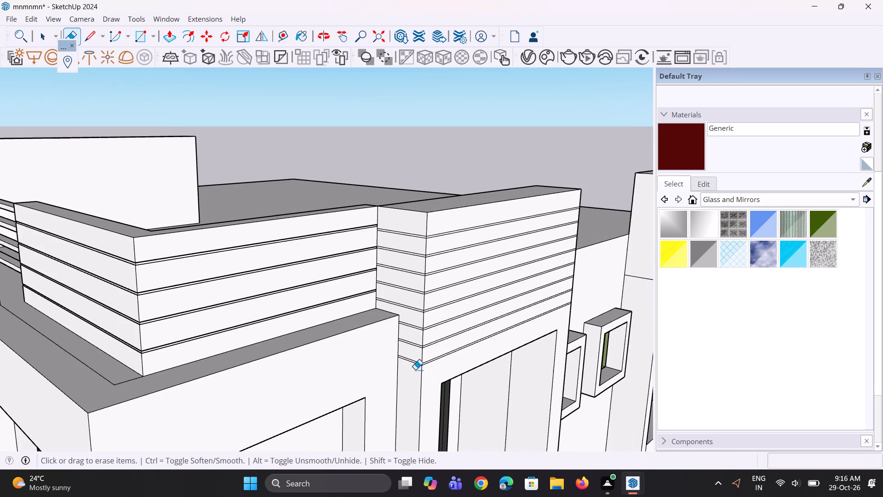
Push/Pull the top three groove strips on both the narrow and wide faces of the neighbouring wall by the same 0.3".
scroll(432, 276, up, 2)
key(p)
scroll(445, 242, up, 2)
scroll(413, 220, up, 2)
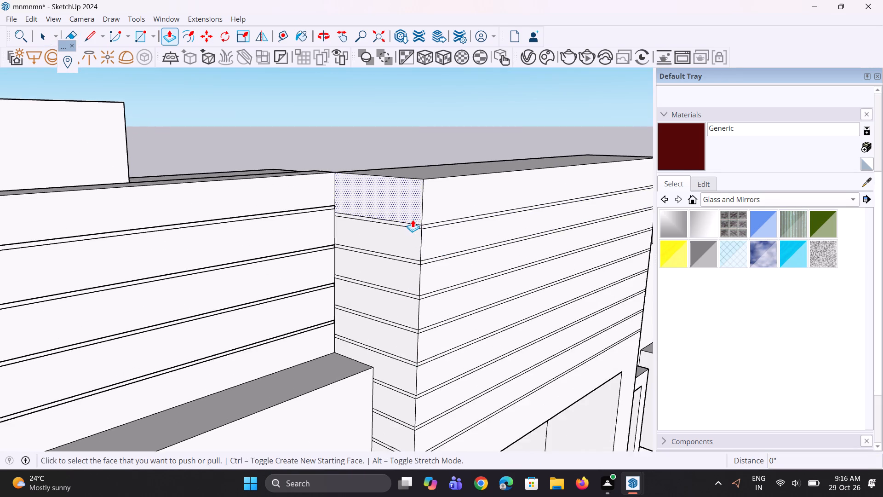
scroll(407, 223, up, 5)
double_click(402, 226)
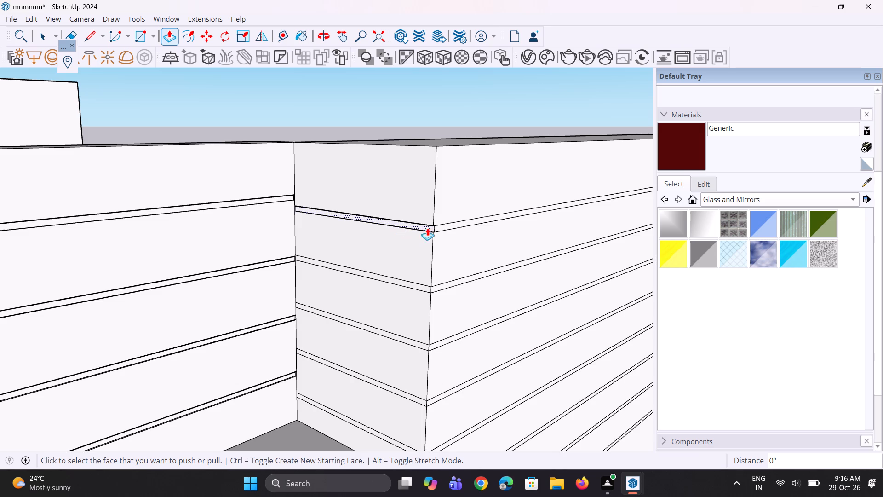
double_click(437, 227)
double_click(422, 288)
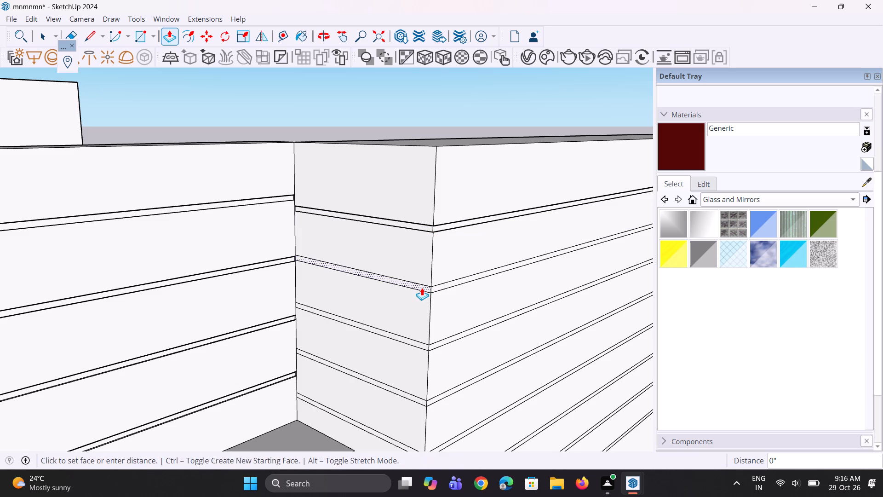
double_click(440, 287)
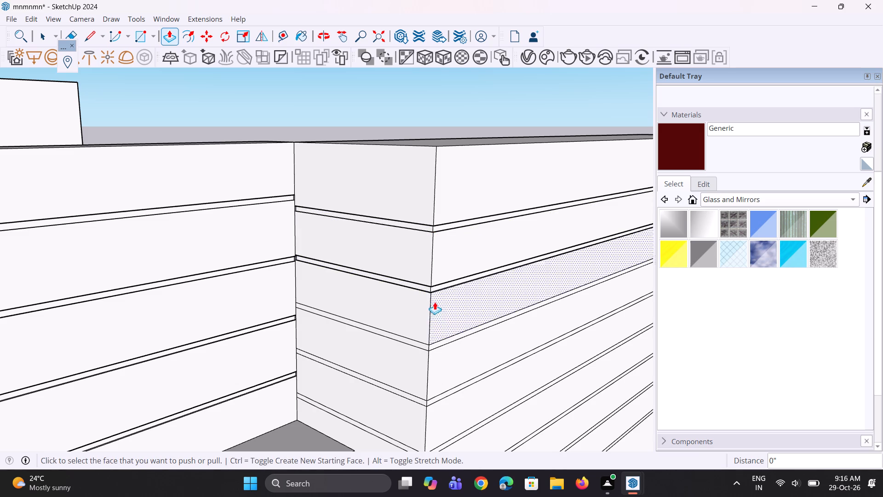
double_click(419, 345)
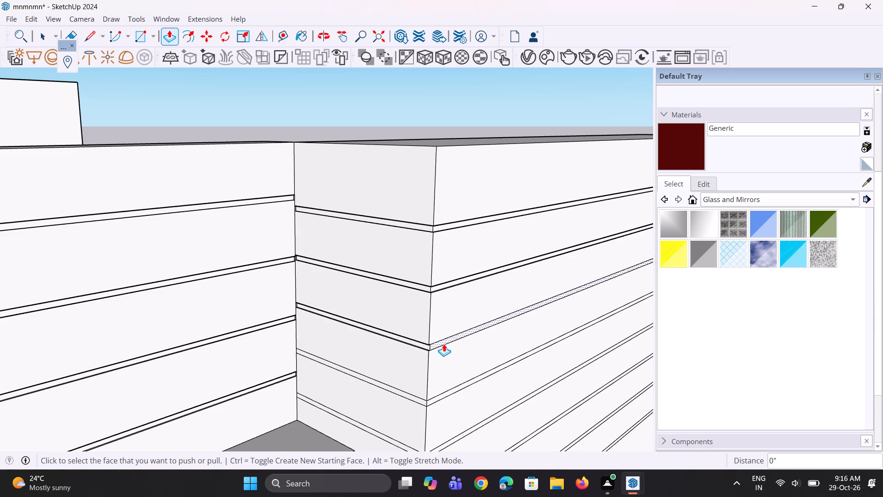
double_click(444, 344)
scroll(423, 245, down, 3)
scroll(405, 377, up, 3)
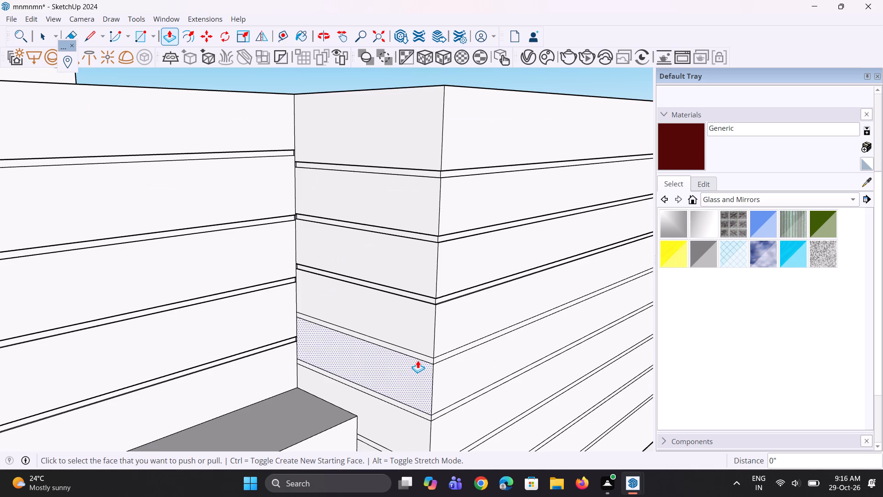
Push/Pull the fourth, fifth and sixth groove strips from the top on both the narrow and wide faces by the same 0.3".
double_click(421, 355)
double_click(452, 357)
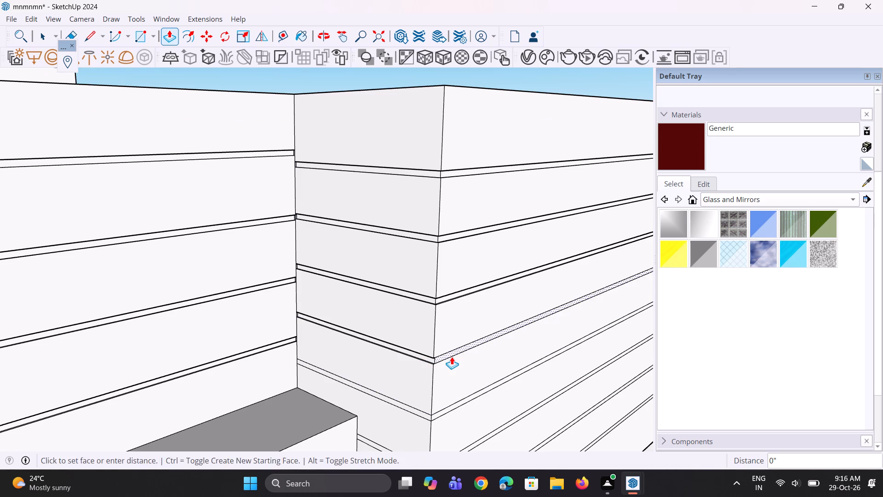
scroll(424, 284, down, 4)
scroll(413, 406, up, 6)
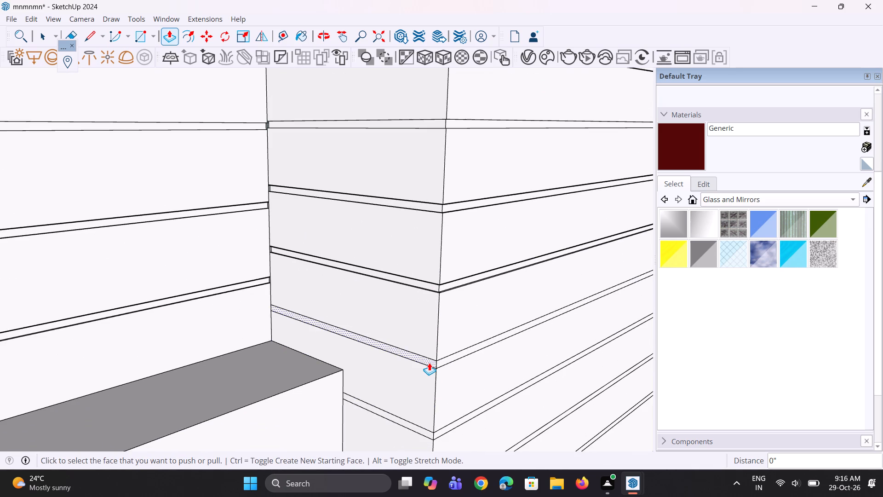
double_click(429, 362)
double_click(449, 362)
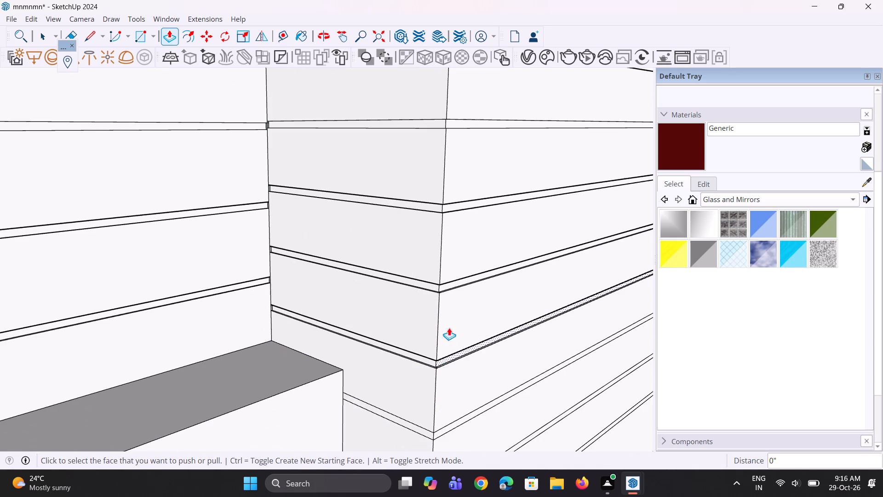
scroll(419, 281, down, 7)
scroll(414, 380, up, 6)
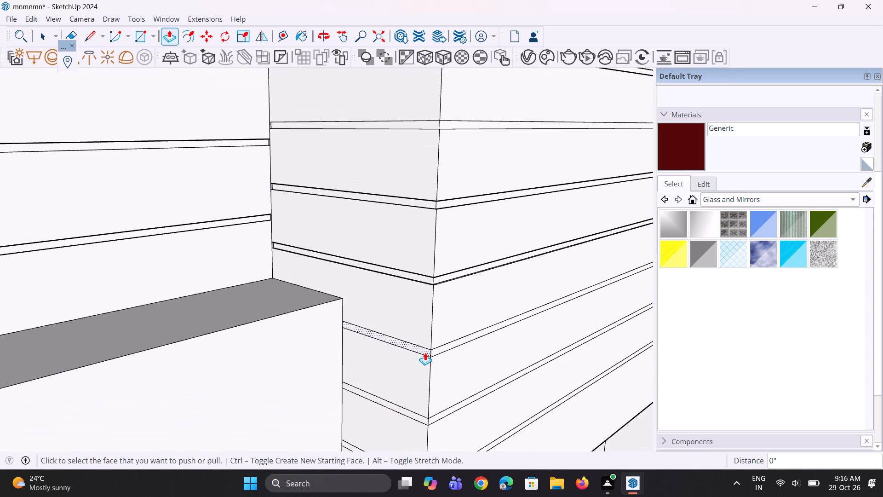
double_click(425, 353)
double_click(443, 350)
Push/Pull the two lowest groove strips on both the narrow and wide faces of this wall by the same 0.3".
scroll(394, 326, down, 14)
scroll(396, 356, up, 8)
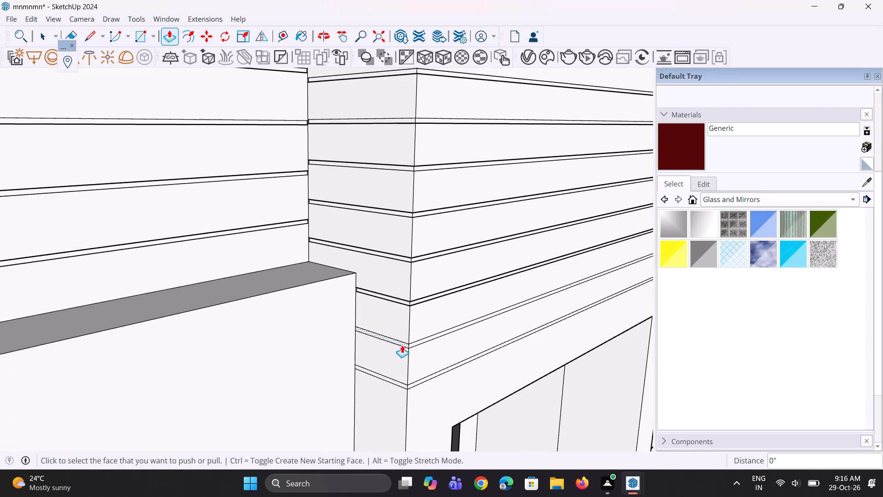
double_click(402, 345)
click(424, 343)
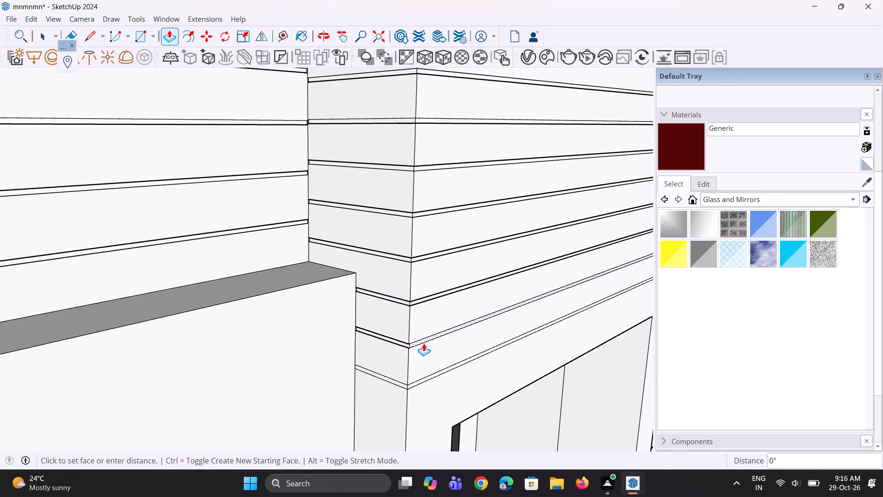
key(Escape)
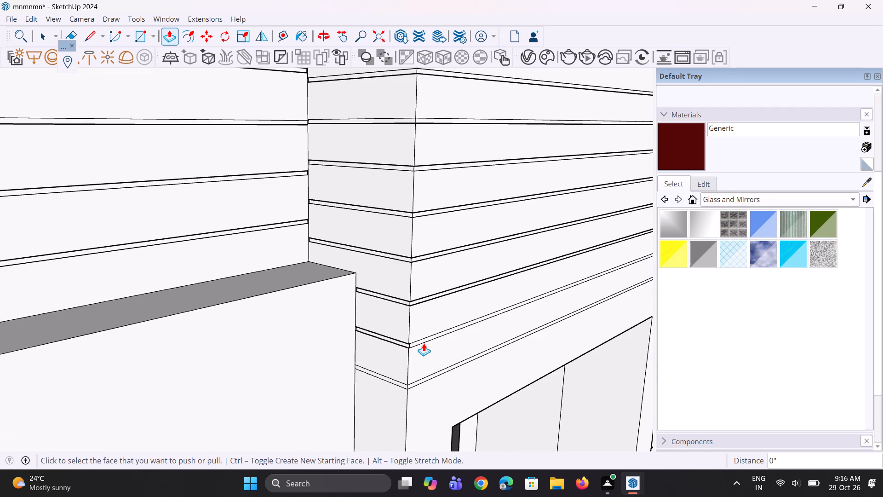
double_click(427, 341)
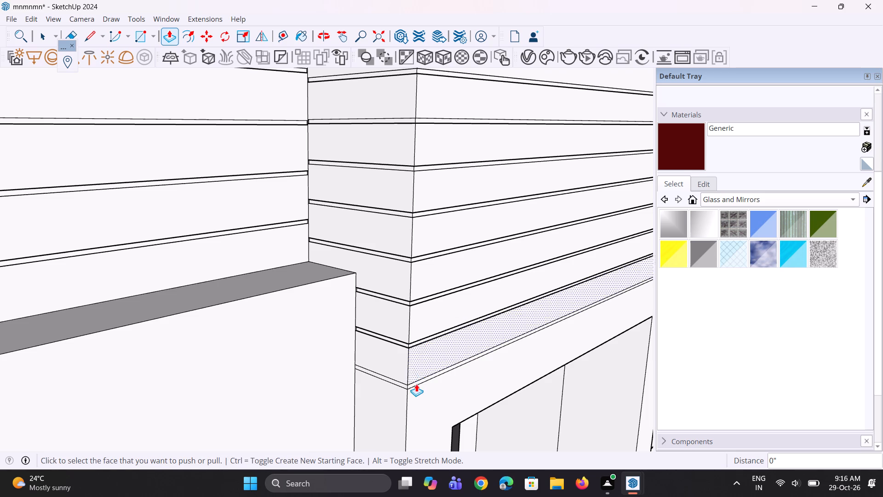
scroll(414, 384, up, 6)
double_click(397, 386)
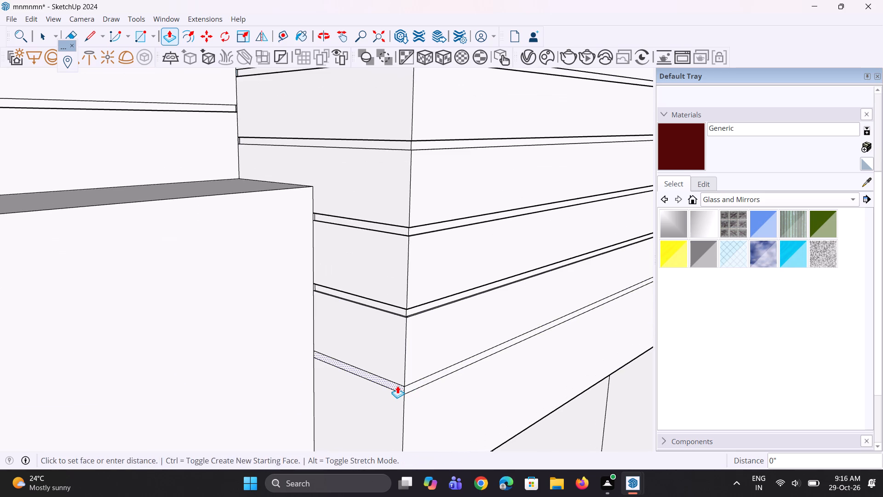
double_click(410, 386)
scroll(412, 384, down, 4)
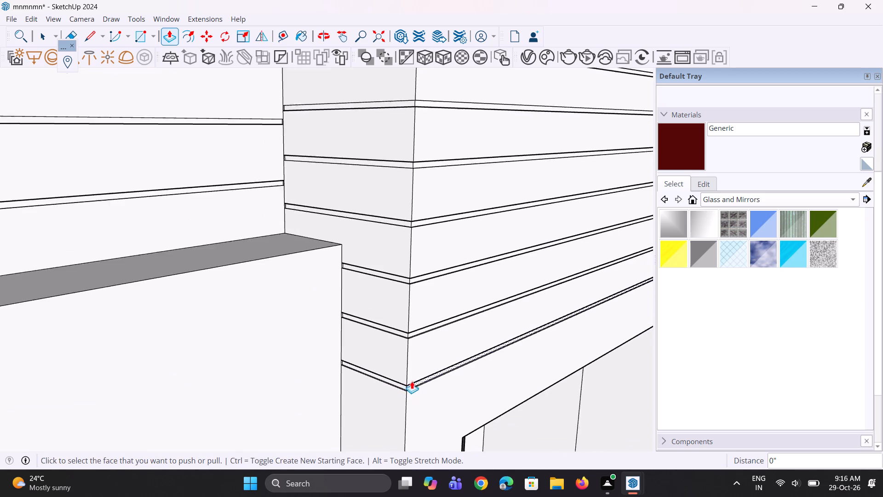
Push/Pull the top groove strip on both faces of the lowest grooved corner bay by the same 0.3", just above its windows.
scroll(412, 381, down, 20)
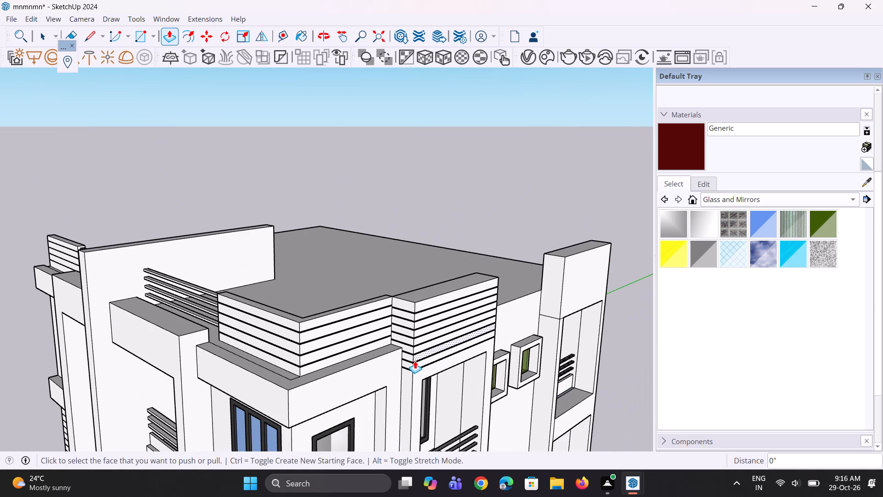
scroll(378, 315, down, 4)
scroll(366, 252, down, 8)
scroll(342, 427, up, 3)
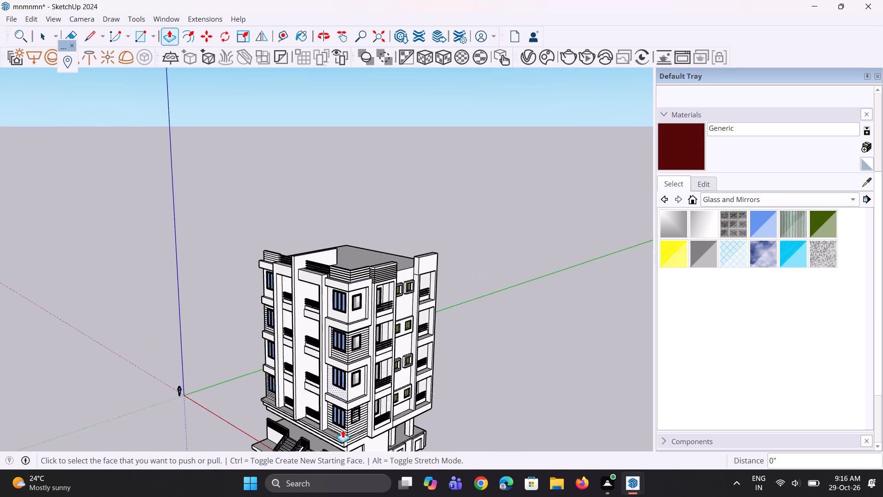
scroll(343, 430, up, 2)
scroll(336, 286, up, 14)
scroll(372, 254, up, 2)
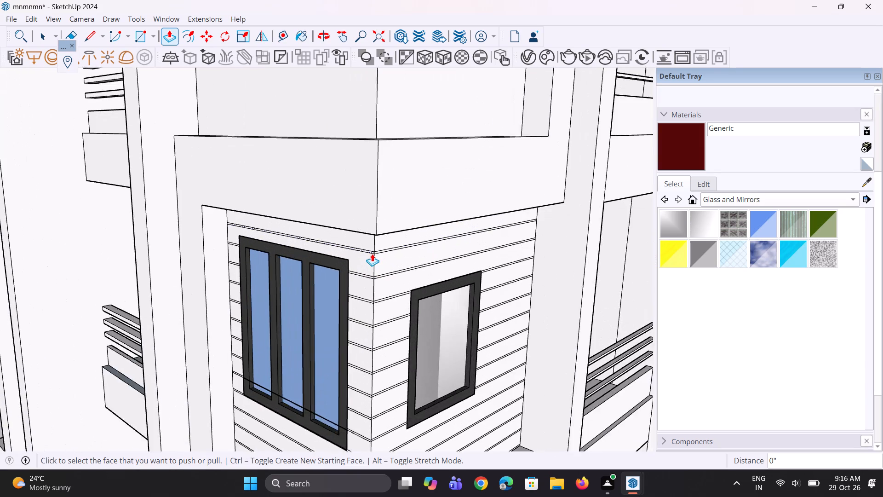
scroll(372, 254, up, 6)
double_click(372, 254)
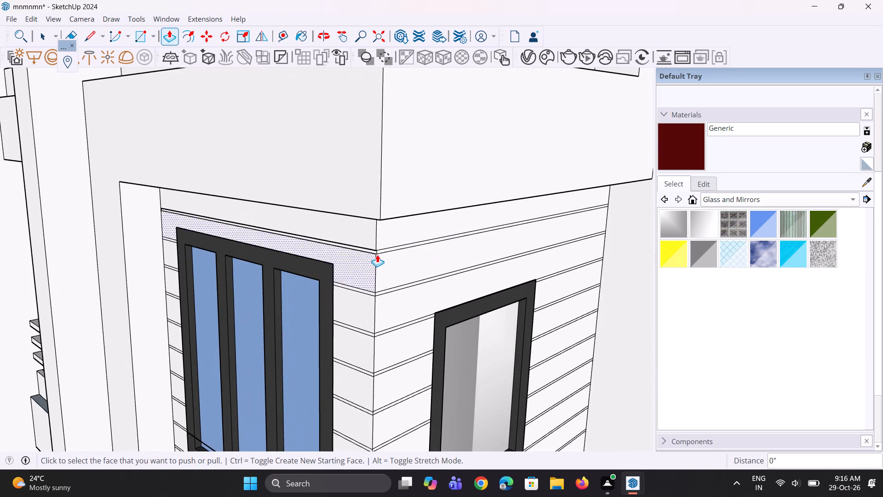
scroll(380, 254, up, 2)
double_click(387, 251)
Push/Pull the bay's second groove strip by the same 0.3" on the small-window face and between the three-pane window and the corner.
scroll(365, 326, up, 2)
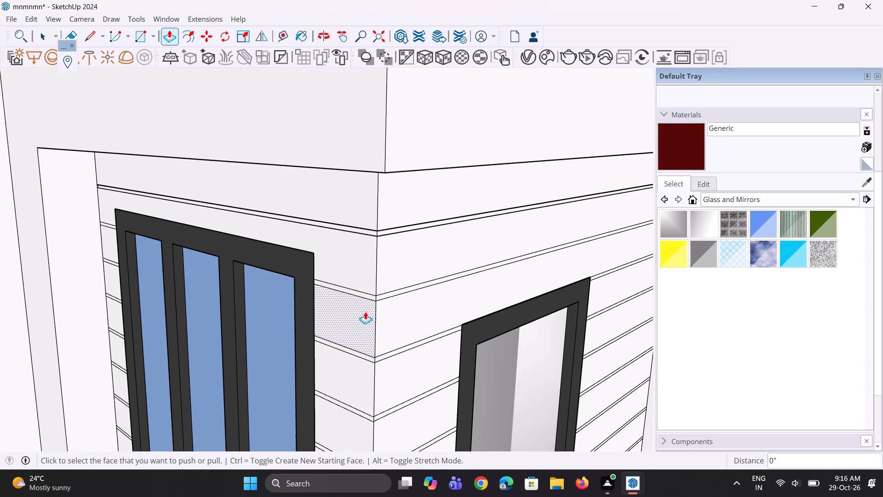
scroll(367, 306, up, 2)
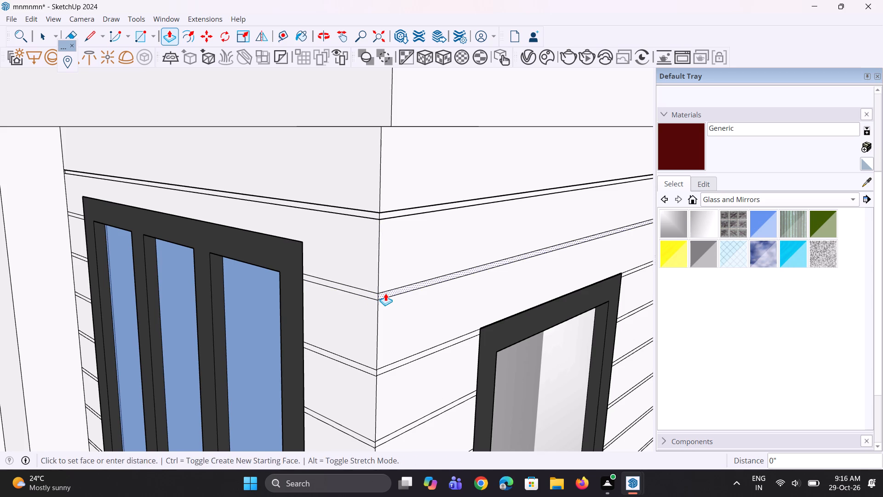
double_click(385, 293)
double_click(372, 293)
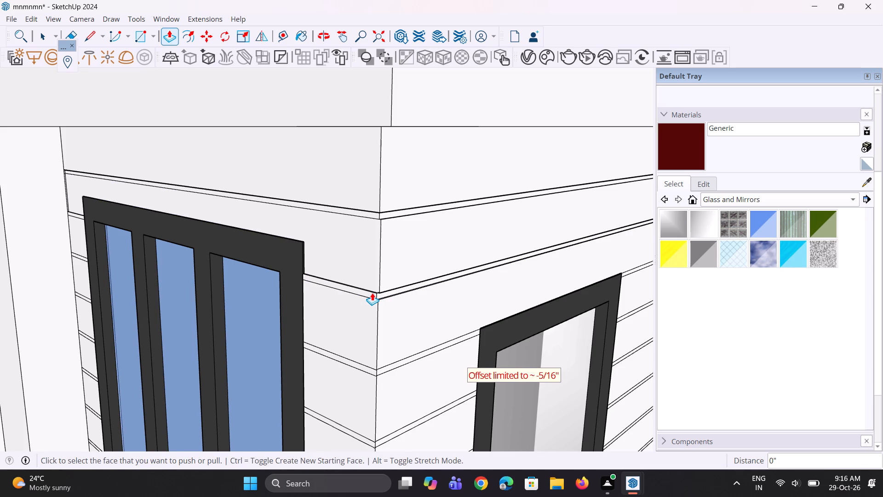
key(ctrl+z)
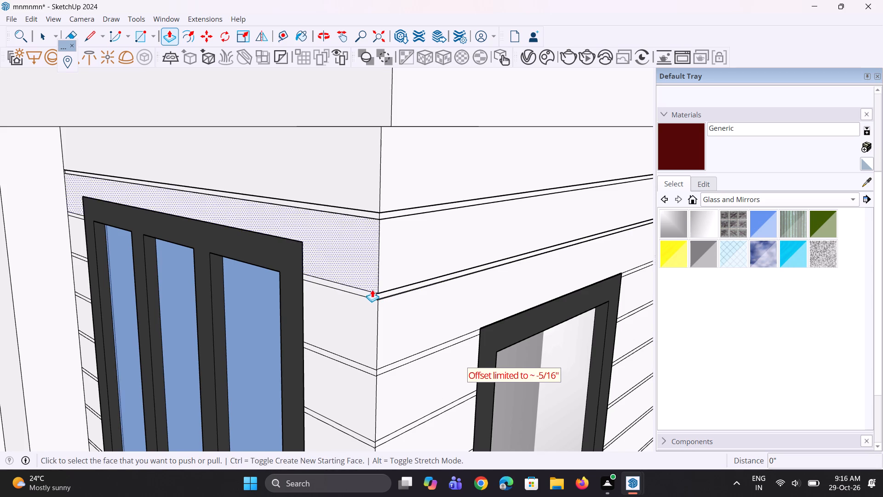
ctrl+scroll(373, 289, down, 3)
scroll(371, 299, up, 3)
double_click(374, 292)
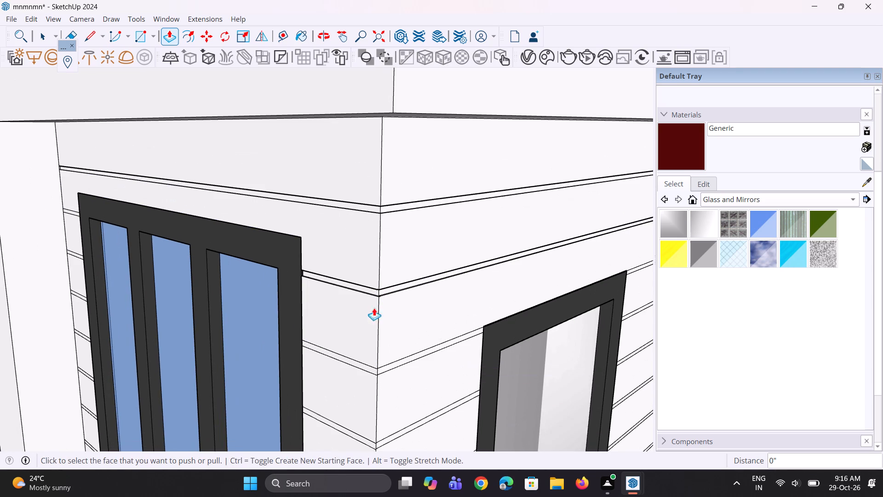
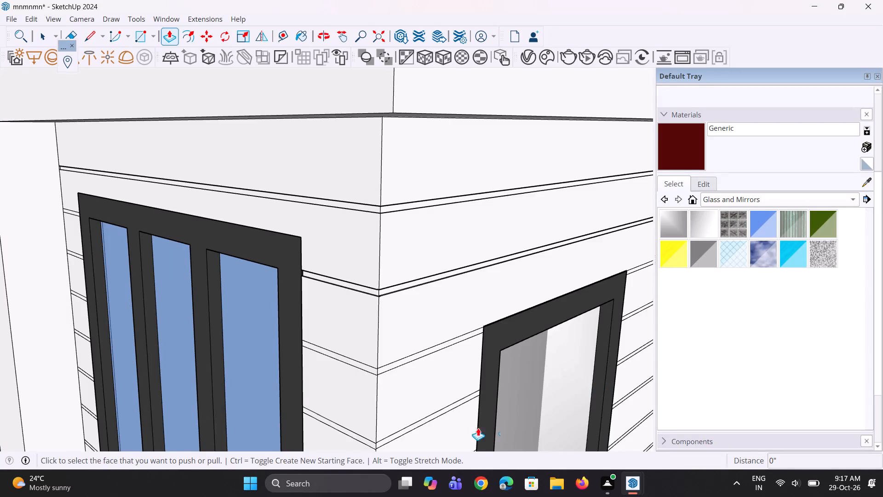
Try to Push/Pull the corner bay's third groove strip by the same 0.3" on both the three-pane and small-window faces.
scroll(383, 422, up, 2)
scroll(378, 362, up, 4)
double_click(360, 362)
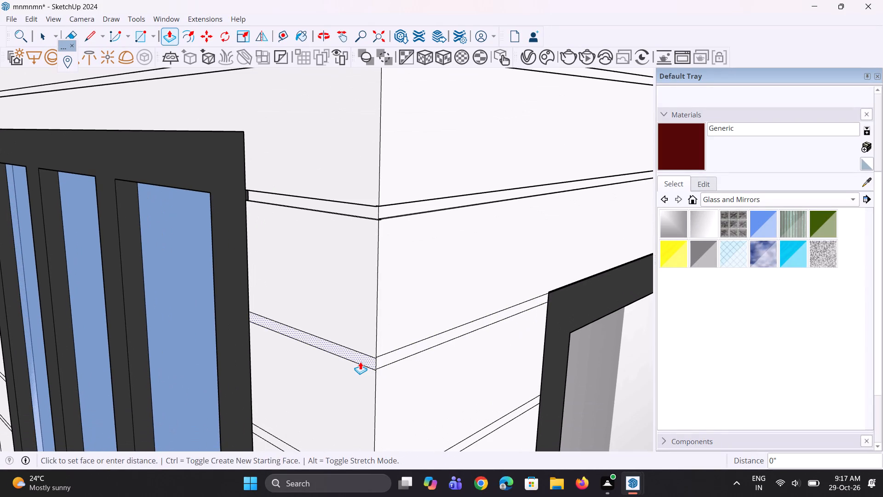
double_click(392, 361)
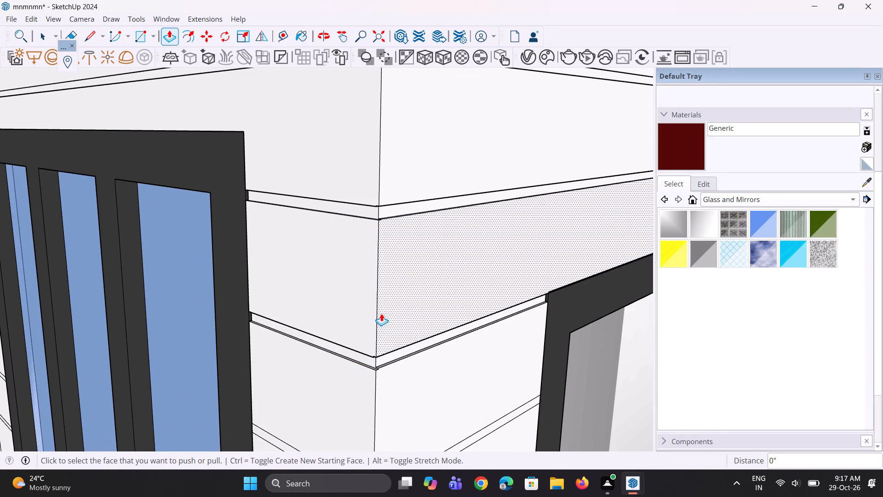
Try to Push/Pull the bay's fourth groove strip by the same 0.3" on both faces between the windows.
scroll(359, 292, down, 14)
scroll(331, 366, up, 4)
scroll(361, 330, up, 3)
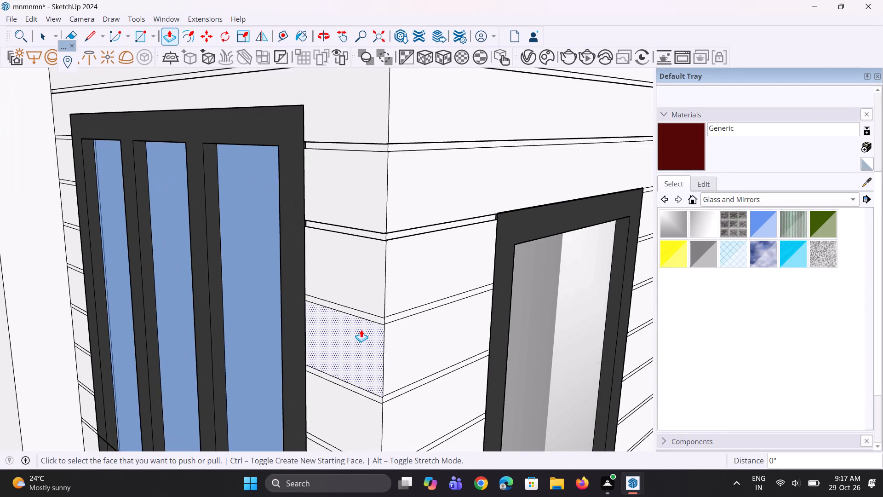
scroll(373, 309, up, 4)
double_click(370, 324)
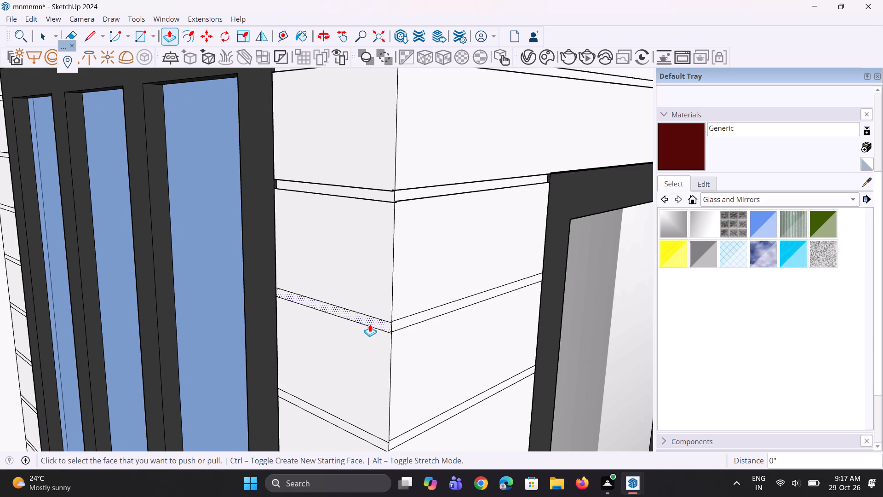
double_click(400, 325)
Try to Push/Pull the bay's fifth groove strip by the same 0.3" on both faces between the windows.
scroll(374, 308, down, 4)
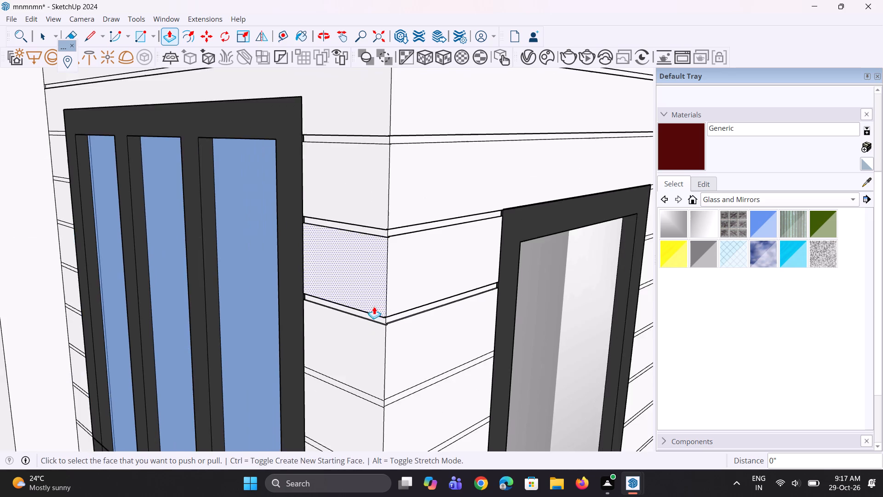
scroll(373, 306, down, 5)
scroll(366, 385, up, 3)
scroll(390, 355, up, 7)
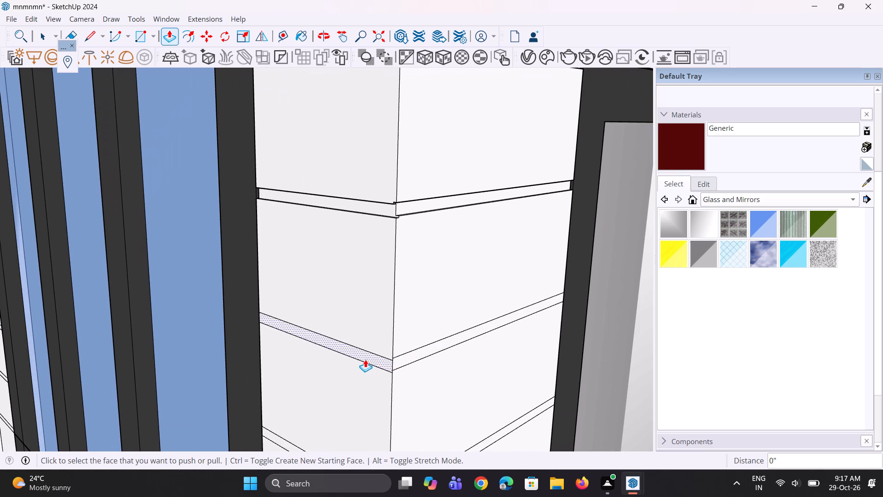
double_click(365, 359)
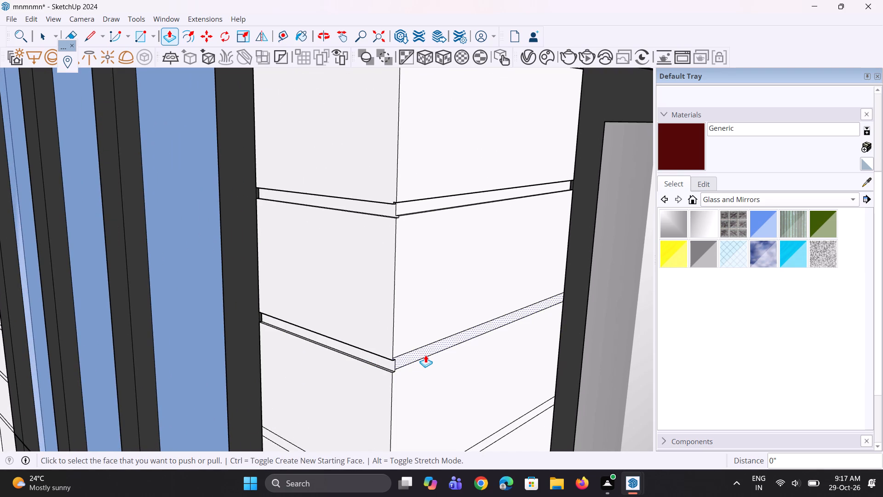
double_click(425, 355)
Examine how the recessed grooves of the two faces meet at the bay's corner.
scroll(401, 311, down, 8)
scroll(392, 341, up, 4)
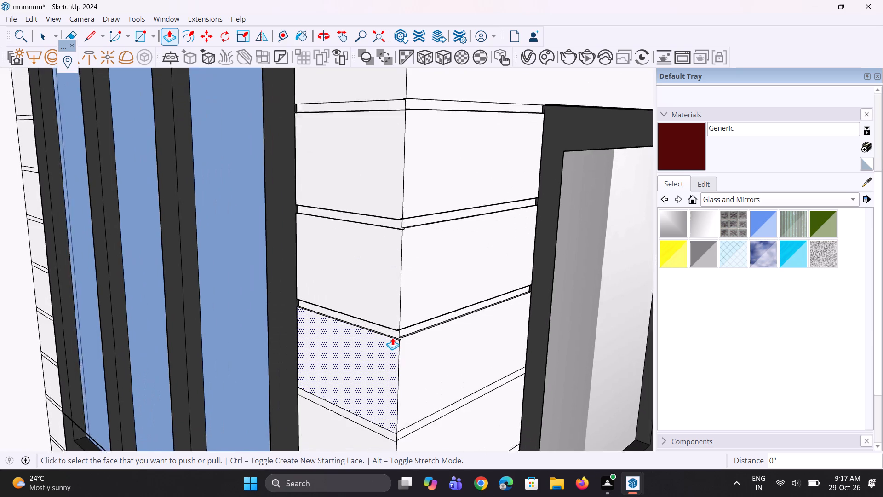
scroll(392, 337, up, 9)
middle_drag(393, 335, 474, 299)
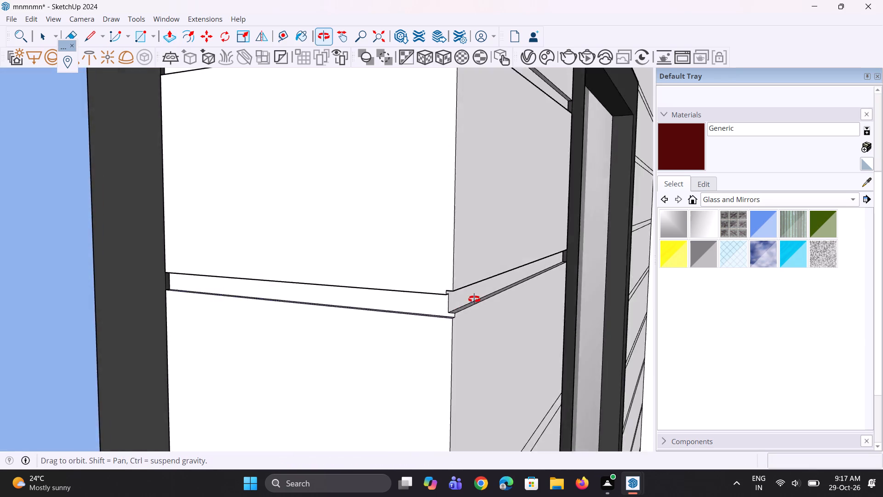
middle_drag(474, 299, 415, 330)
scroll(404, 341, down, 5)
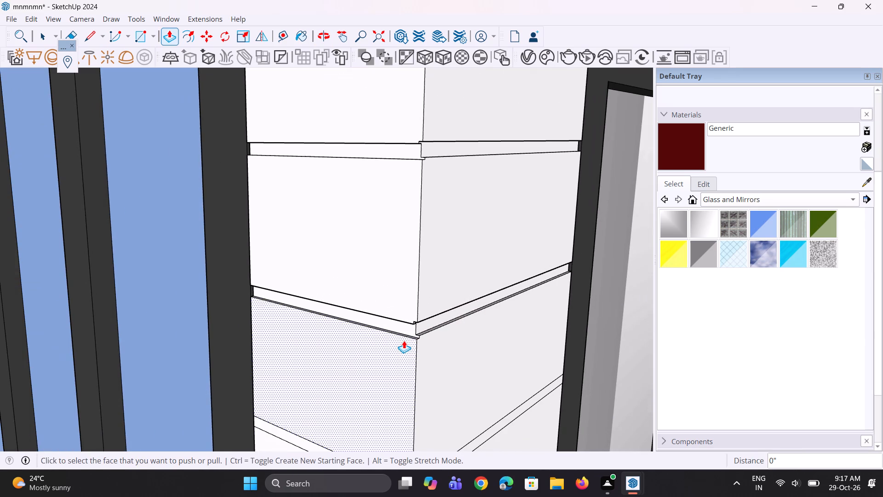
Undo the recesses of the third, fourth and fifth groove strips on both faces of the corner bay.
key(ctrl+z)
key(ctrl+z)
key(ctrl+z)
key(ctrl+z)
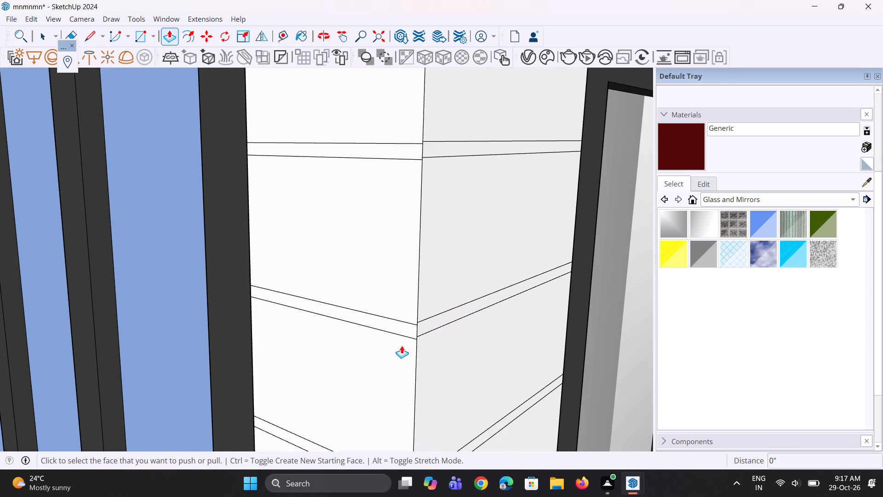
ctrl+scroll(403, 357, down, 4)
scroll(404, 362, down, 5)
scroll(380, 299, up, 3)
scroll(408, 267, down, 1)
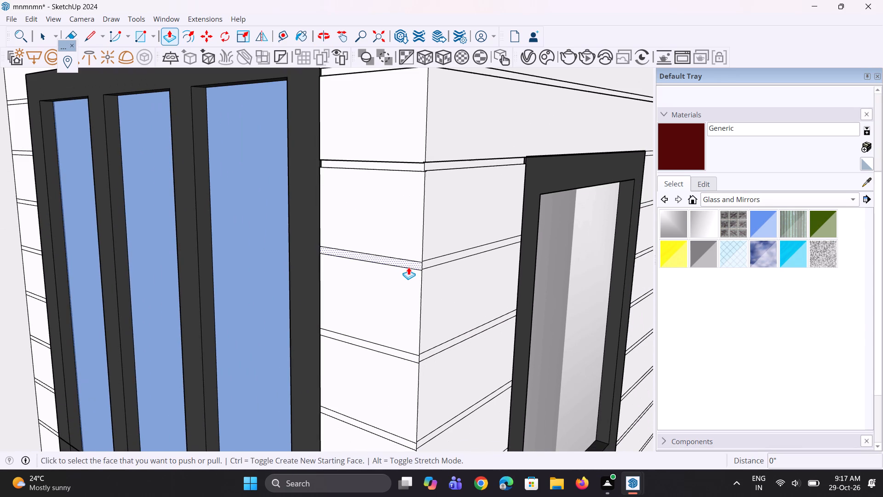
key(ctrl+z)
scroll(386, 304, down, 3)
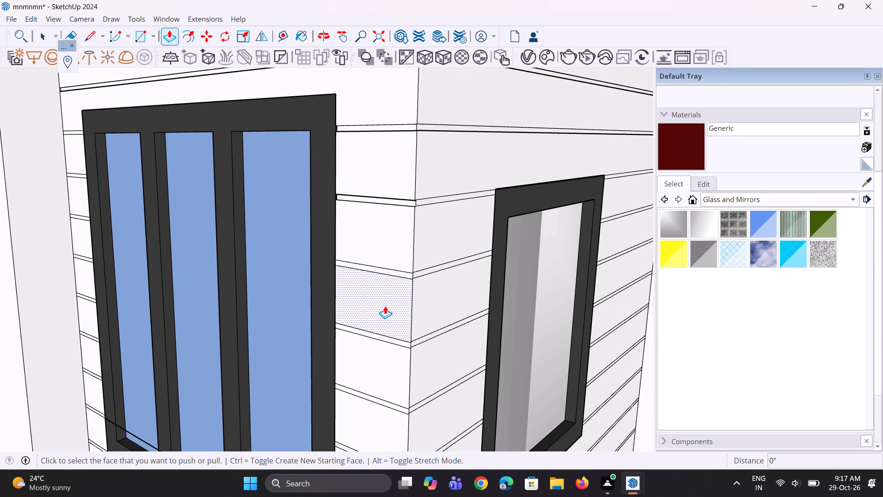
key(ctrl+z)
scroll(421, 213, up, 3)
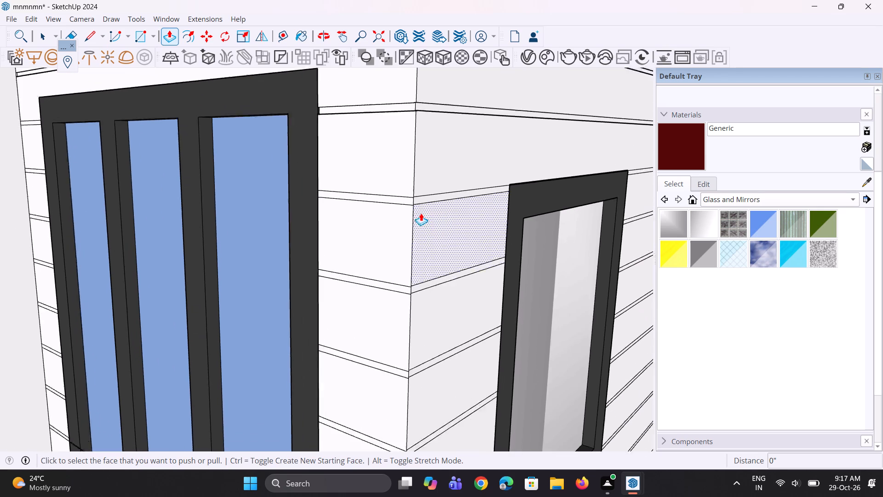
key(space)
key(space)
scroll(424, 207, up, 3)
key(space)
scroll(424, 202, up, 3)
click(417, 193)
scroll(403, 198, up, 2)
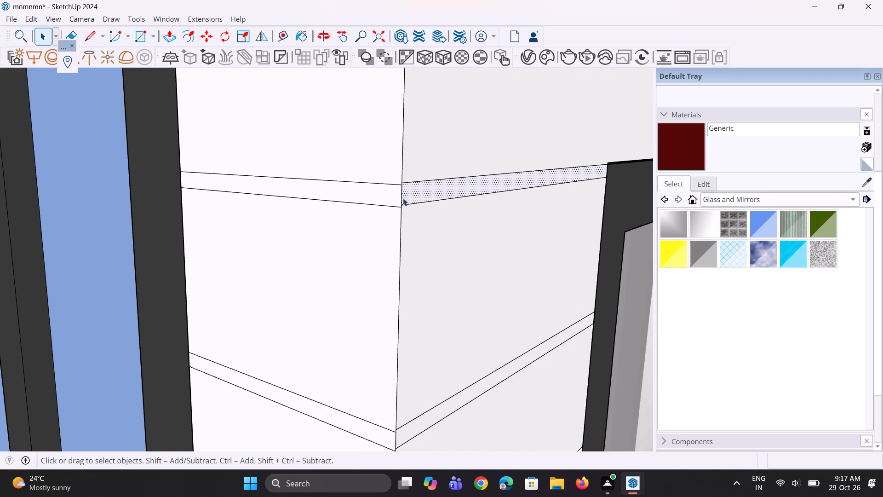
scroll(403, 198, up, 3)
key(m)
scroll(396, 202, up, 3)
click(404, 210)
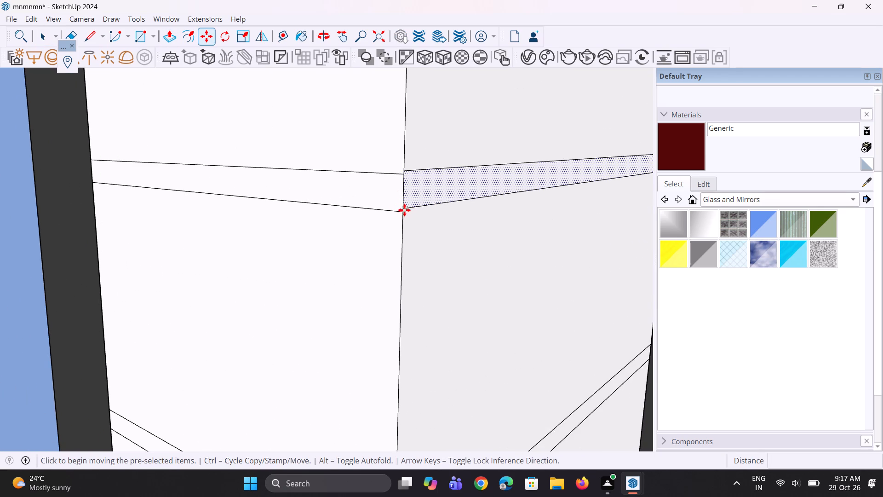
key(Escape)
Move the third strip's lower edge on the small-window face down about 1/16" to meet the adjacent face's lower edge at the corner.
scroll(404, 218, up, 4)
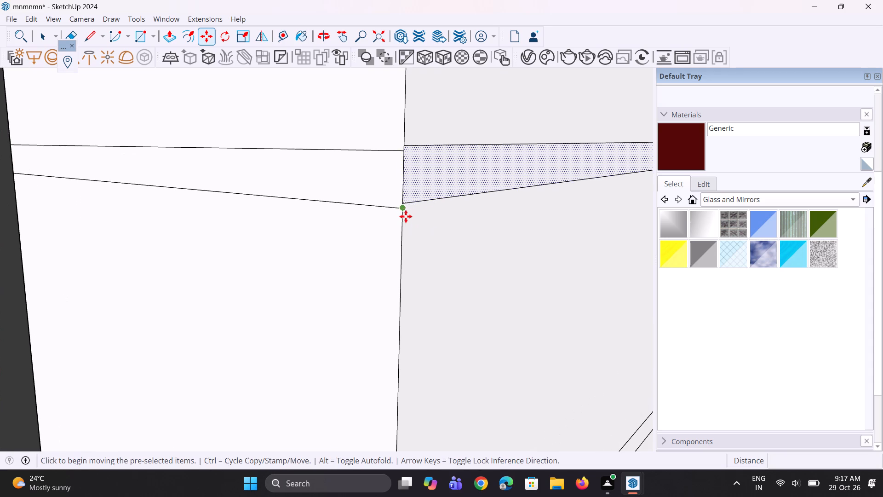
key(space)
key(space)
click(416, 201)
scroll(411, 202, up, 2)
key(m)
scroll(409, 202, up, 2)
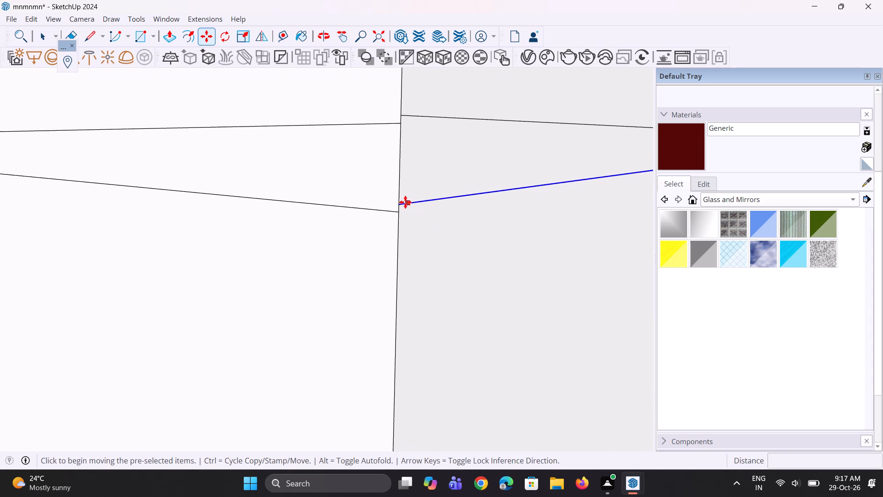
scroll(393, 202, up, 1)
click(397, 205)
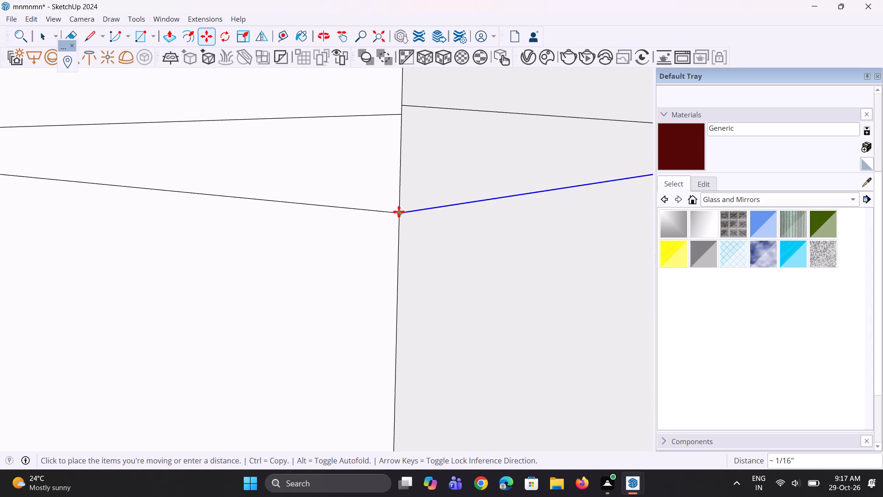
click(399, 214)
Move the third strip's upper edge on the small-window face down about 1/16" to meet the adjacent face's upper edge at the corner.
key(space)
key(space)
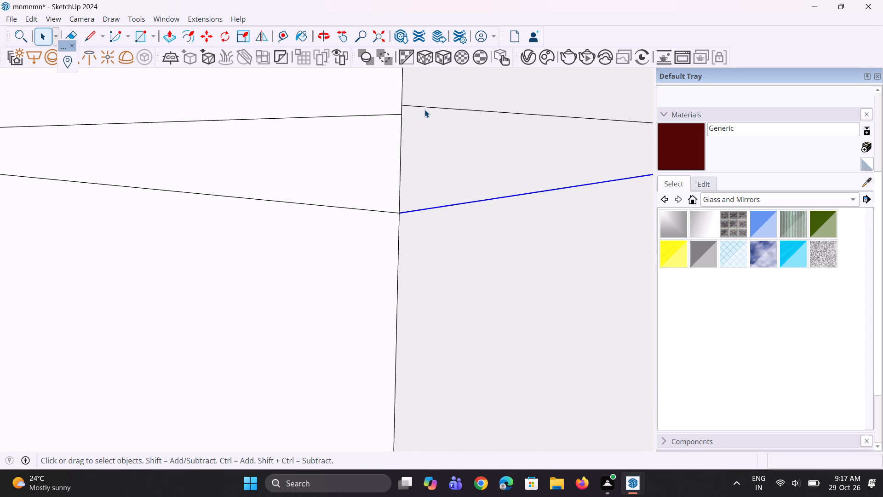
click(426, 107)
key(m)
scroll(418, 112, up, 1)
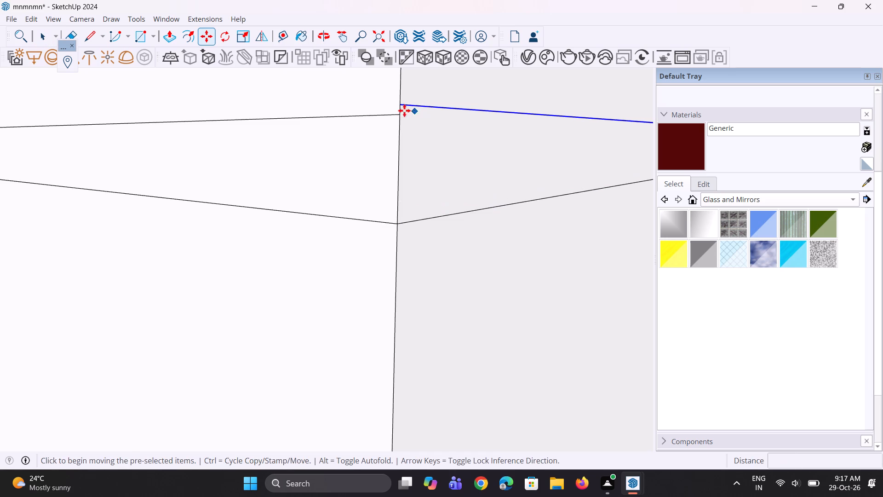
click(402, 102)
click(400, 114)
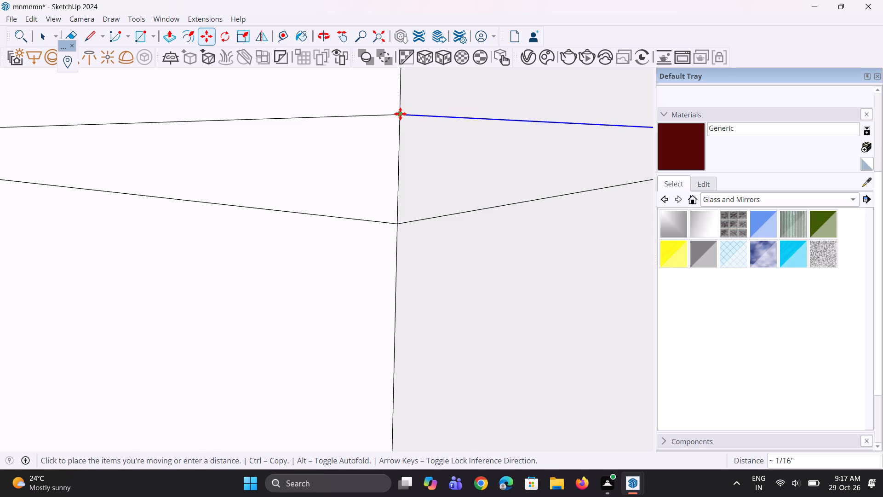
scroll(337, 162, down, 10)
key(space)
key(space)
key(space)
scroll(373, 142, down, 5)
key(space)
scroll(375, 139, down, 4)
key(space)
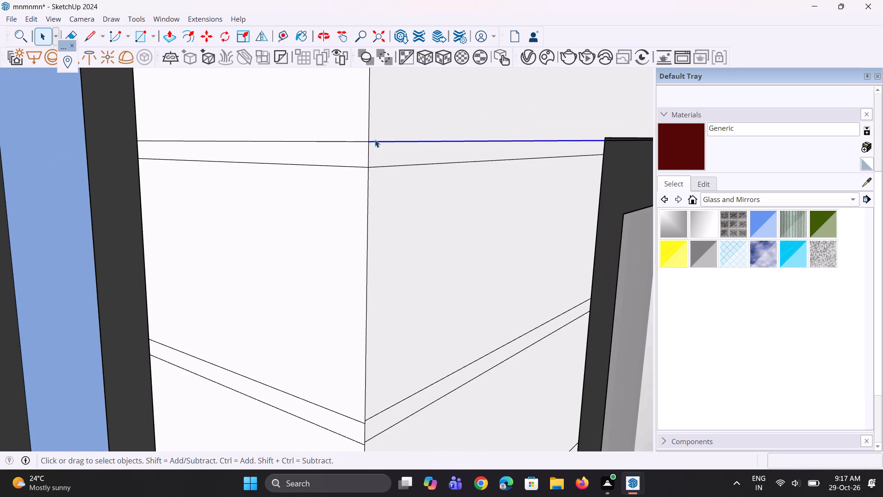
Move the fourth strip's lower edge on the small-window face down about 1/8" to meet the adjacent face's lower edge at the corner.
scroll(375, 139, down, 3)
scroll(438, 290, up, 5)
scroll(292, 299, up, 5)
scroll(330, 314, up, 4)
click(334, 324)
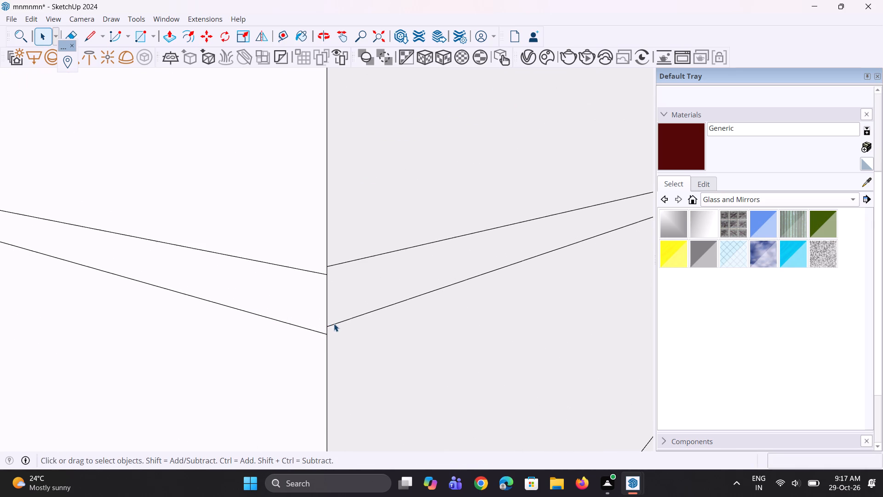
scroll(333, 344, up, 9)
key(m)
scroll(326, 319, up, 2)
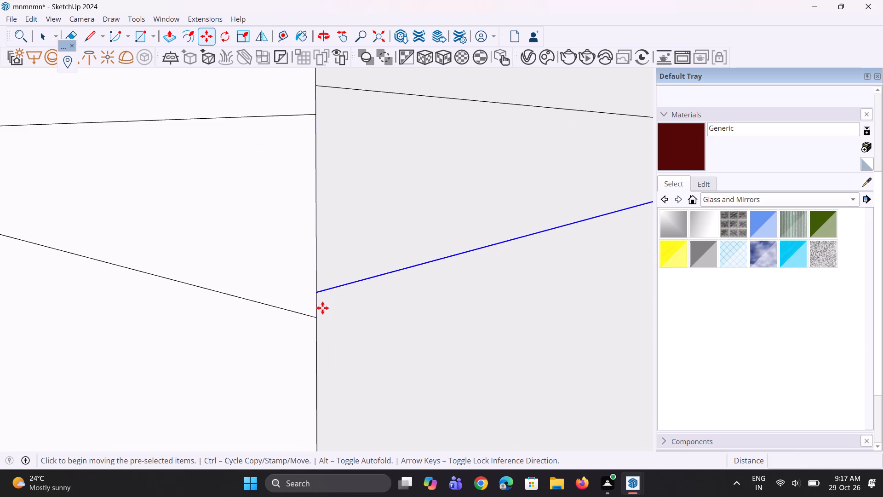
click(316, 294)
click(317, 317)
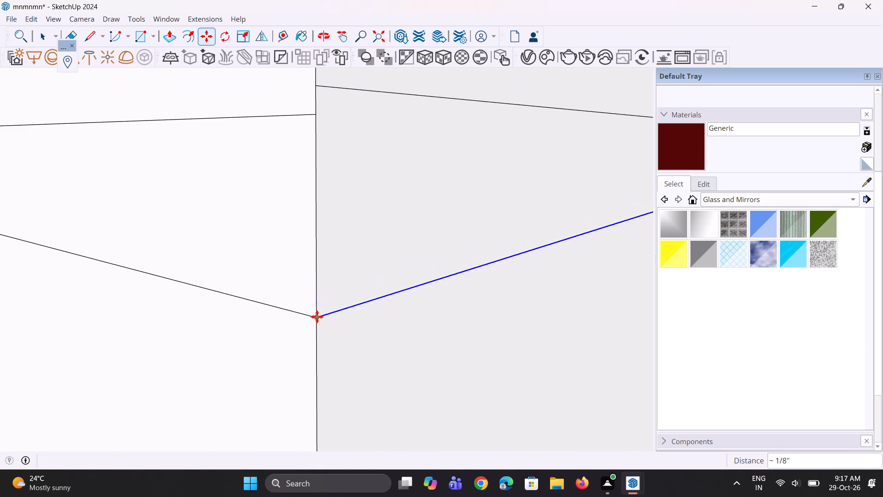
drag(317, 317, 320, 327)
key(space)
key(space)
Move the fourth strip's upper edge on the small-window face down to meet the adjacent face's upper edge at the corner.
scroll(326, 342, down, 5)
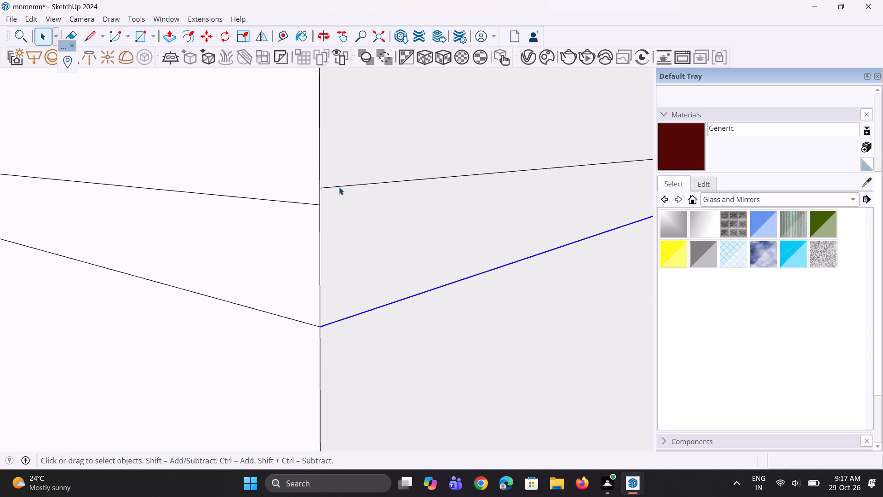
click(339, 187)
scroll(330, 191, up, 2)
key(m)
scroll(321, 191, up, 3)
click(316, 186)
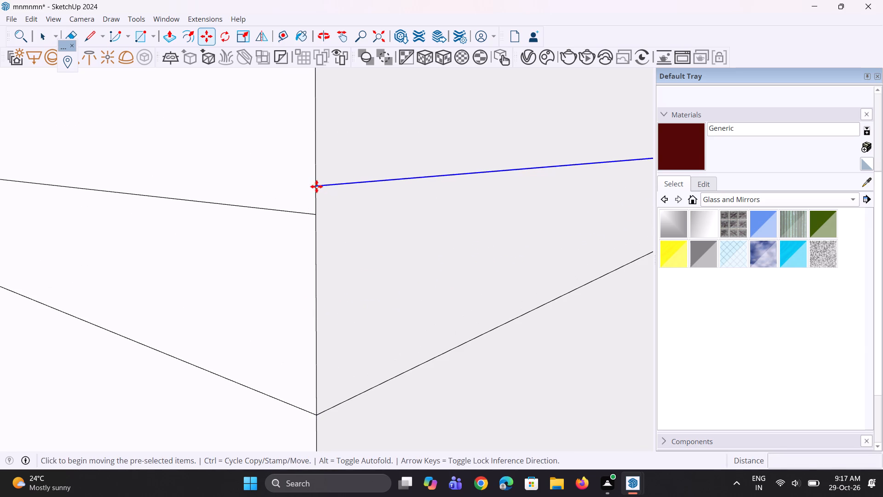
click(316, 208)
scroll(337, 207, down, 6)
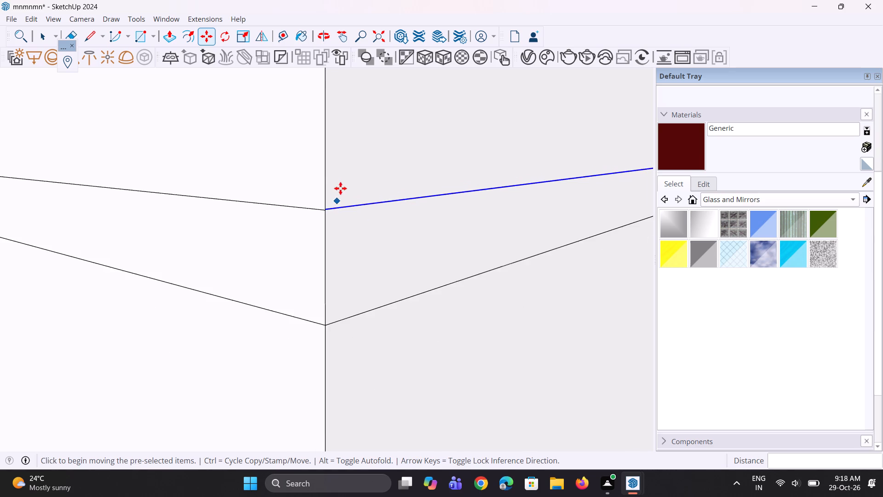
scroll(342, 183, down, 10)
key(space)
scroll(343, 179, down, 10)
key(space)
Move the fifth strip's lower edge on the small-window face down to meet the adjacent face's lower edge at the corner.
scroll(344, 175, down, 5)
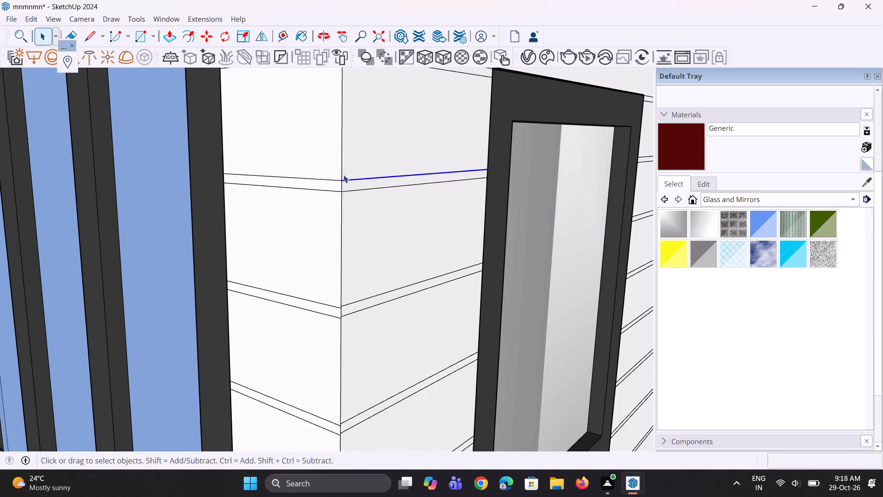
scroll(375, 308, up, 4)
scroll(319, 353, up, 4)
scroll(339, 306, up, 6)
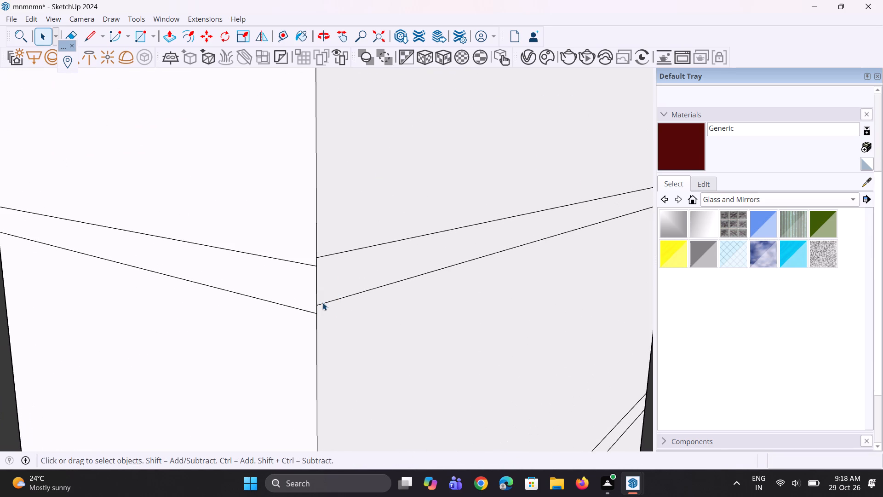
click(322, 301)
scroll(309, 314, up, 3)
click(327, 301)
scroll(316, 308, up, 2)
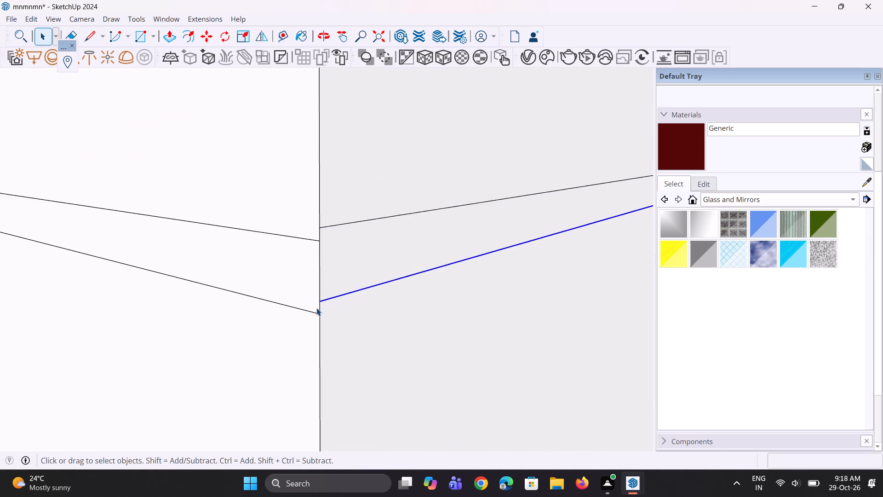
scroll(316, 308, up, 1)
key(m)
click(319, 301)
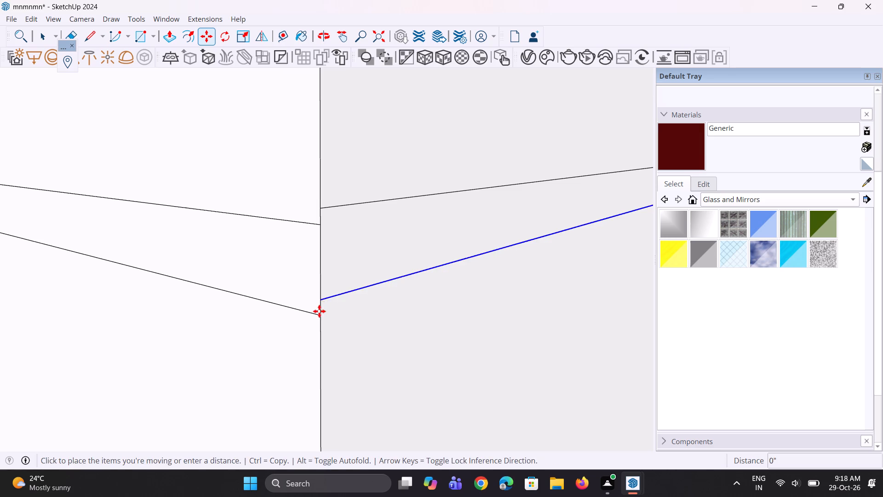
click(319, 315)
key(space)
key(space)
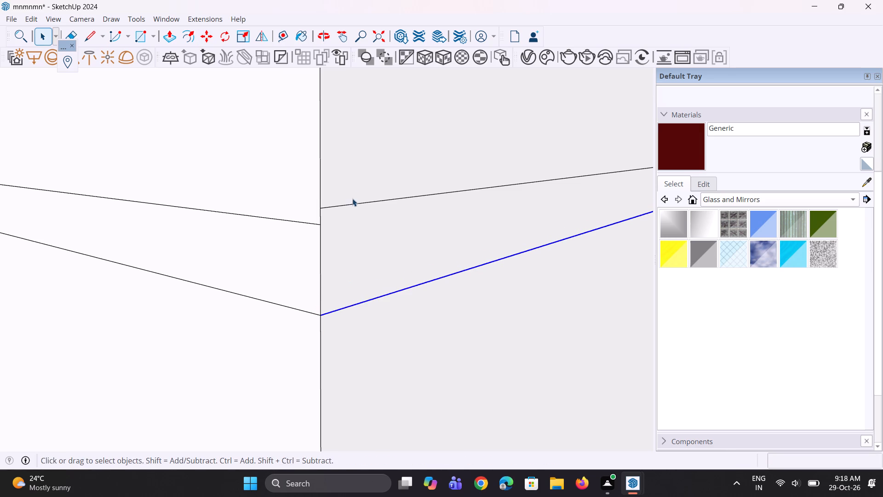
Move the fifth strip's upper edge on the small-window face down about 3/16" to meet the adjacent face's upper edge at the corner.
click(349, 203)
scroll(323, 205, up, 3)
key(m)
scroll(321, 203, up, 2)
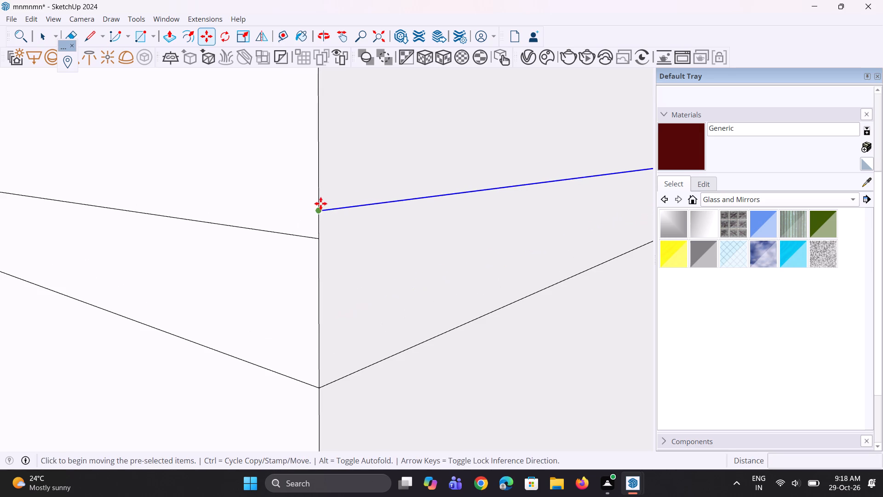
click(322, 210)
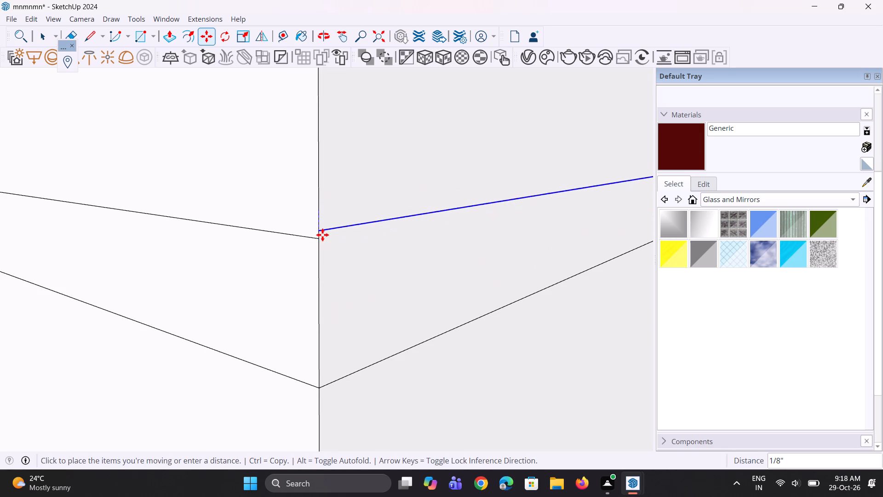
scroll(318, 237, up, 2)
click(318, 237)
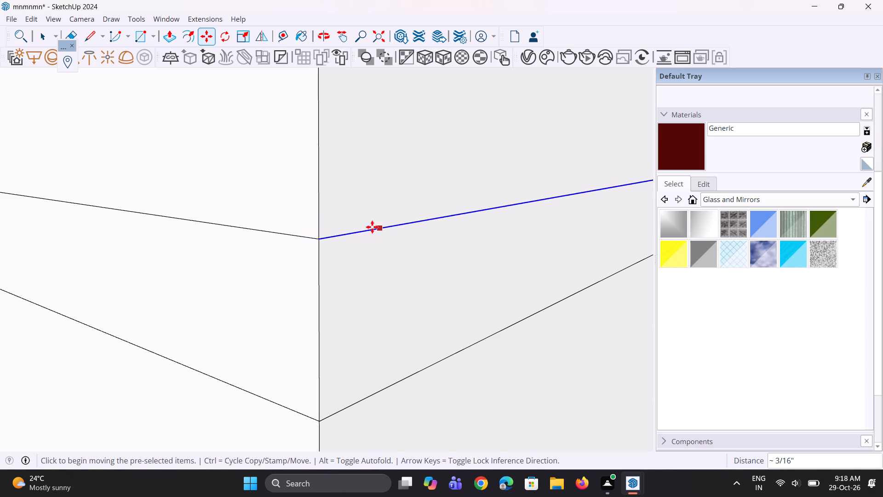
scroll(365, 223, down, 5)
key(space)
scroll(361, 212, down, 5)
key(space)
key(space)
scroll(364, 197, down, 6)
key(space)
key(space)
scroll(365, 196, down, 5)
key(space)
key(space)
scroll(361, 195, down, 5)
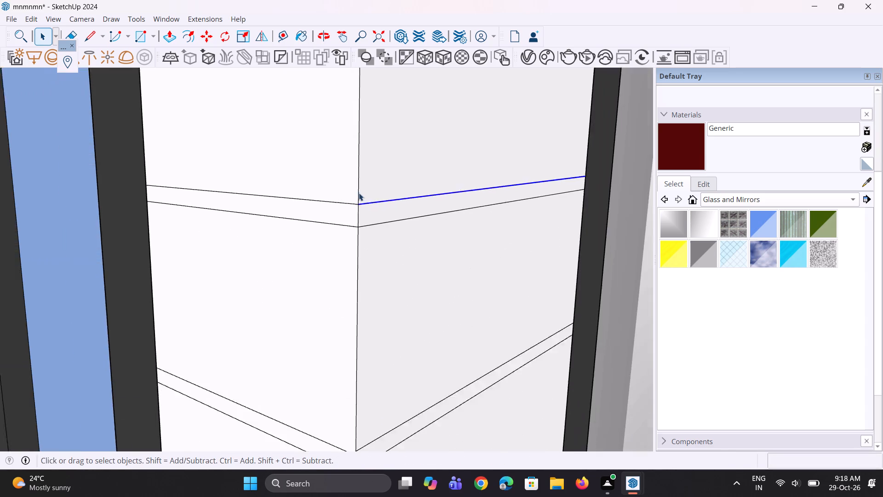
key(space)
Move the sixth strip's lower edge on the small-window face down about 1/4" to meet the adjacent face's lower edge at the corner.
scroll(361, 186, down, 4)
scroll(315, 384, up, 4)
scroll(423, 329, up, 3)
scroll(381, 315, up, 3)
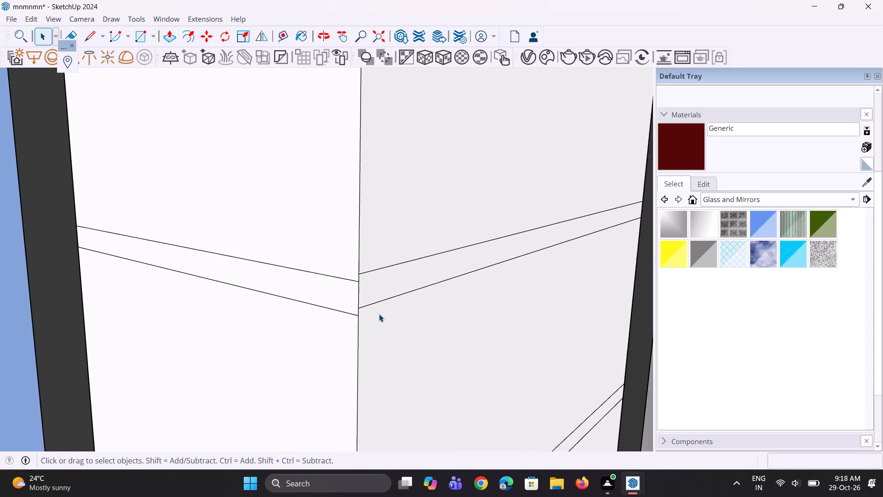
scroll(379, 314, up, 3)
click(362, 303)
scroll(356, 311, up, 1)
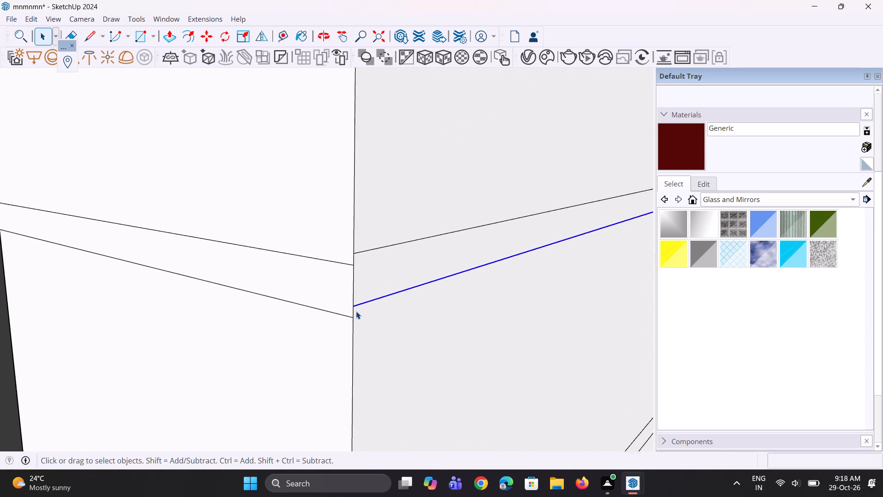
scroll(356, 311, up, 4)
key(m)
scroll(355, 307, up, 2)
click(350, 305)
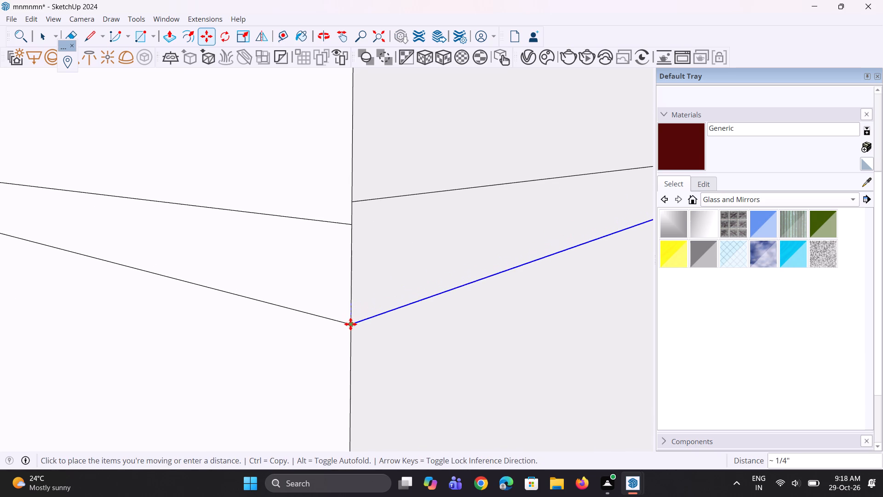
click(350, 324)
key(space)
key(space)
Move the sixth strip's upper edge on the small-window face down to meet the adjacent face's upper edge at the corner.
click(368, 199)
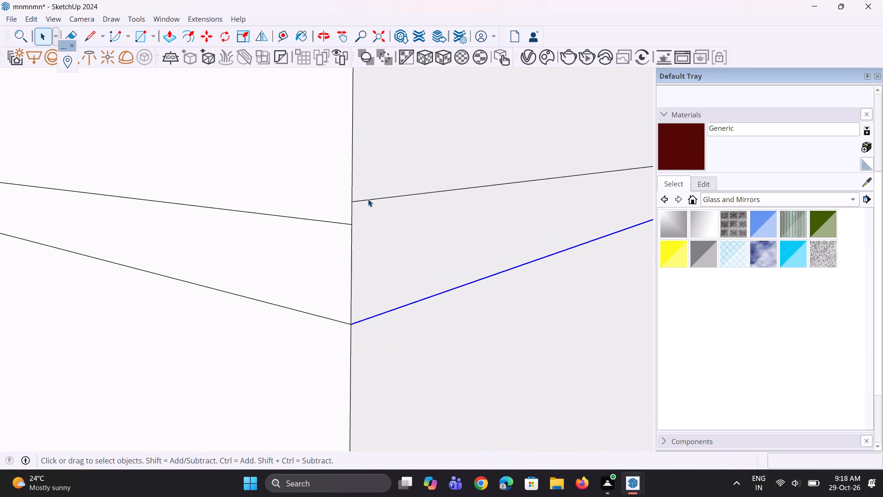
scroll(329, 219, up, 2)
key(m)
click(357, 197)
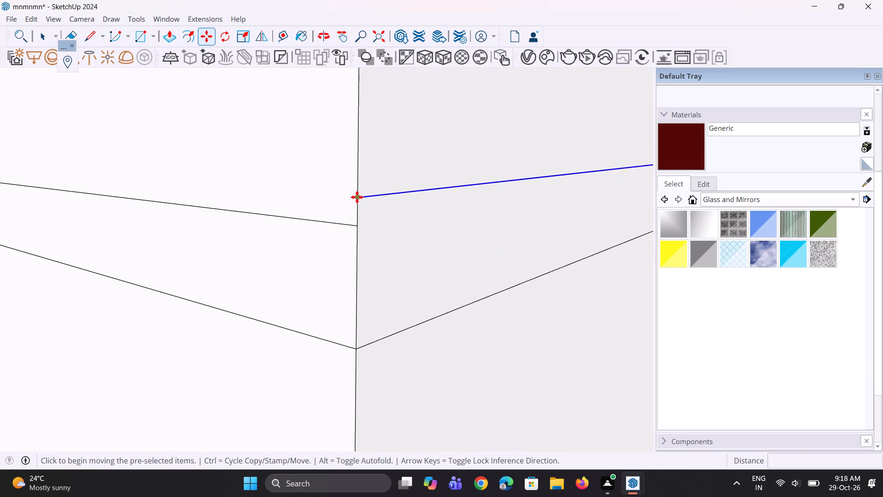
click(357, 224)
scroll(354, 234, down, 3)
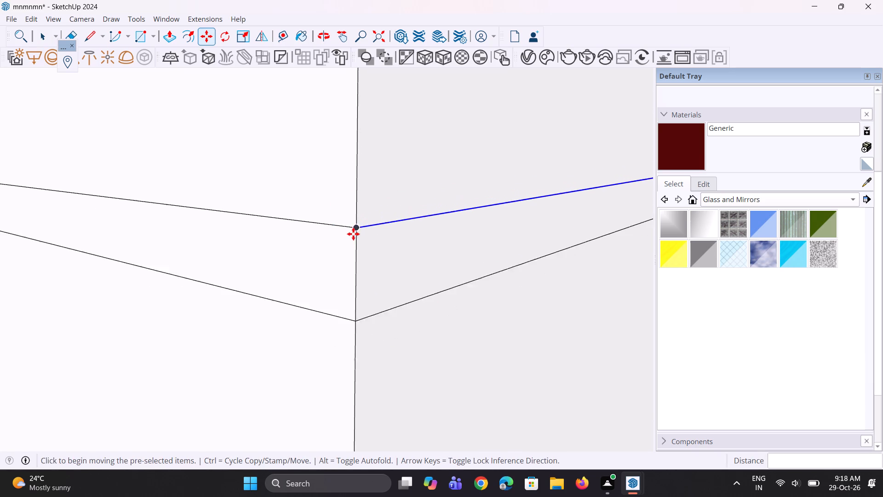
scroll(353, 234, down, 6)
key(space)
key(space)
scroll(353, 234, down, 16)
key(space)
key(space)
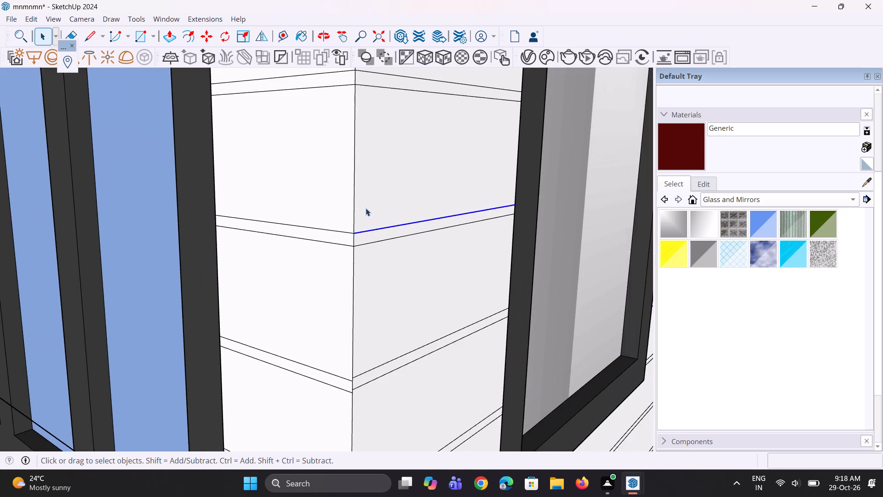
Move the seventh strip's lower edge on the small-window face down about 1/4" to meet the adjacent face's lower edge at the corner.
scroll(365, 205, down, 4)
scroll(341, 377, up, 10)
scroll(368, 303, up, 7)
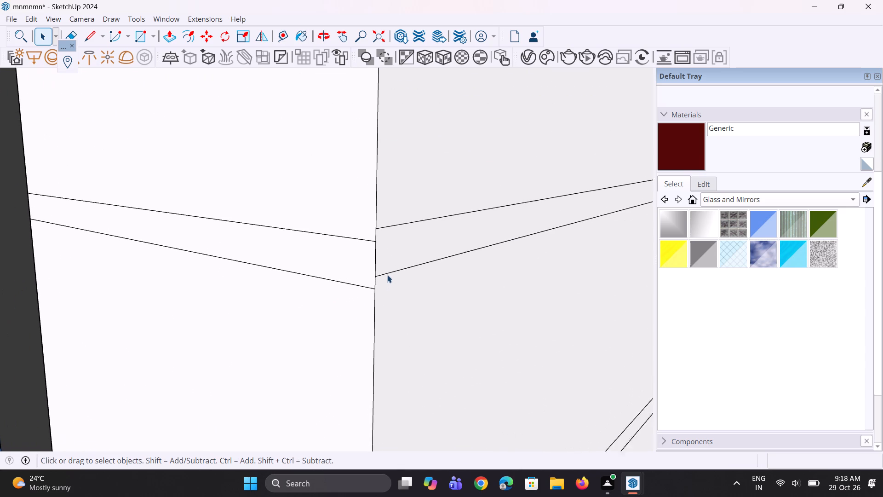
click(387, 274)
scroll(377, 275, up, 4)
key(m)
scroll(372, 277, up, 3)
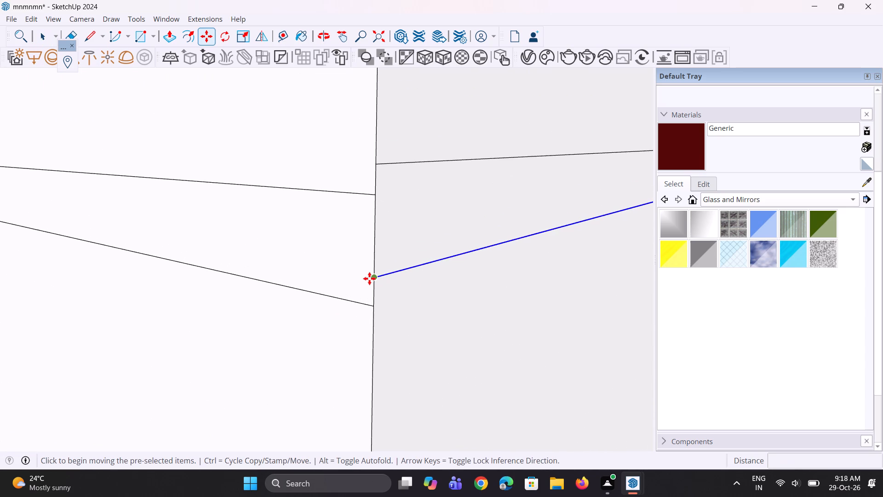
click(373, 277)
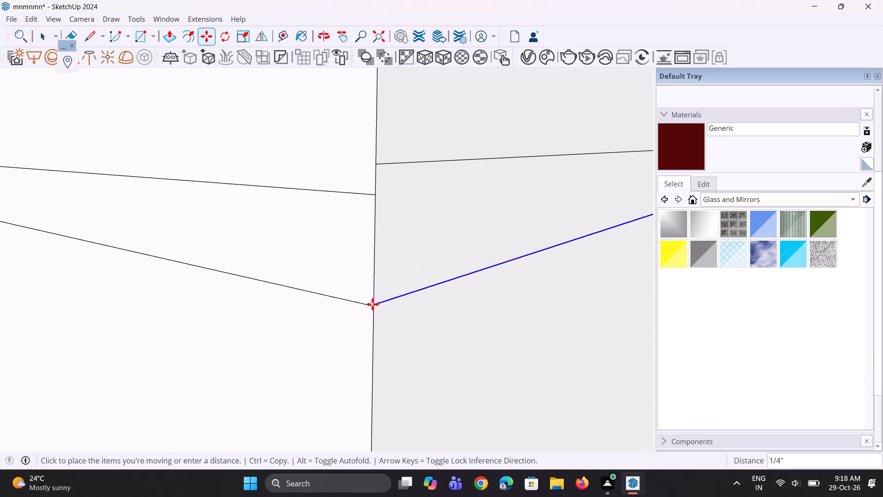
click(373, 305)
key(space)
key(space)
Move the seventh strip's upper edge on the small-window face down about 1/4" to meet the adjacent face's upper edge at the corner.
click(392, 164)
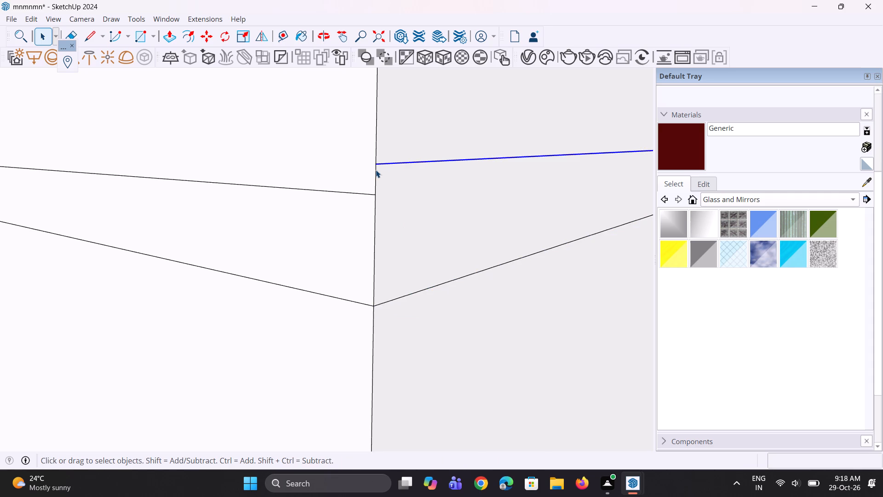
scroll(376, 170, up, 2)
key(m)
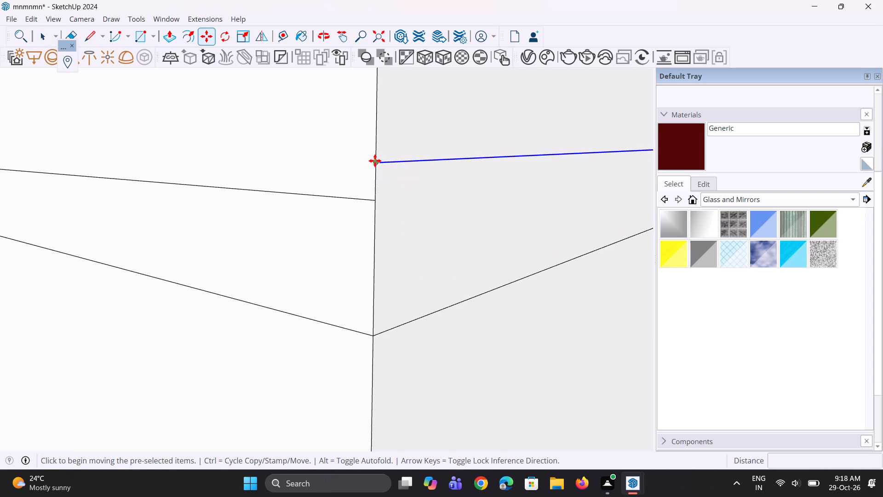
click(375, 161)
click(376, 198)
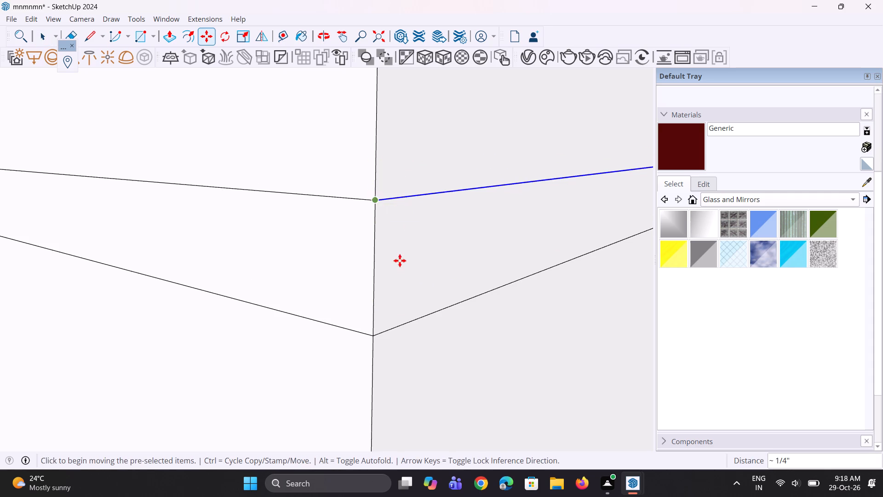
scroll(401, 262, down, 6)
key(space)
scroll(344, 248, down, 12)
key(space)
key(space)
key(space)
scroll(379, 233, down, 5)
key(space)
key(space)
Move the eighth strip's lower edge on the small-window face down about 5/16" to meet the adjacent face's lower edge at the corner.
scroll(380, 241, down, 4)
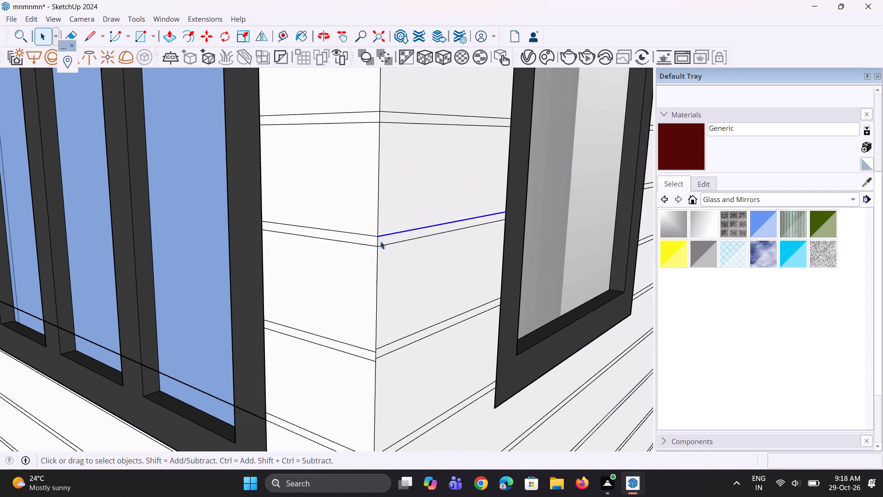
scroll(372, 372, up, 12)
scroll(384, 332, up, 2)
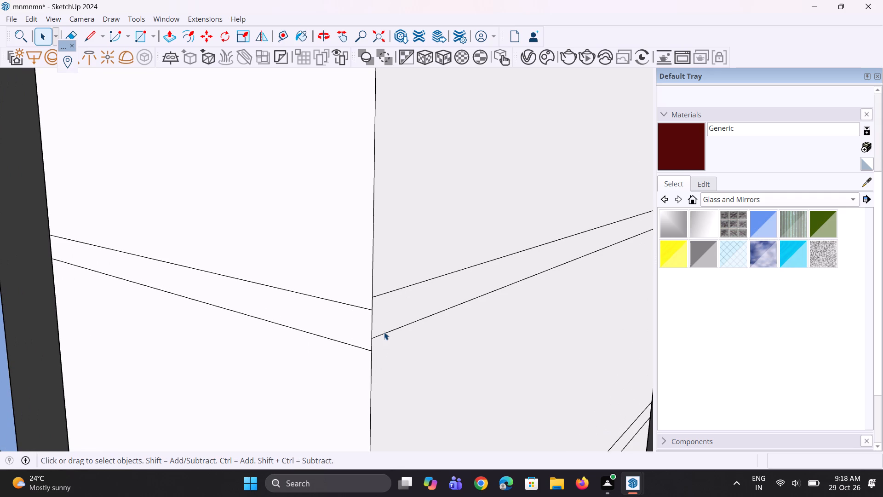
click(382, 334)
scroll(376, 336, up, 7)
key(m)
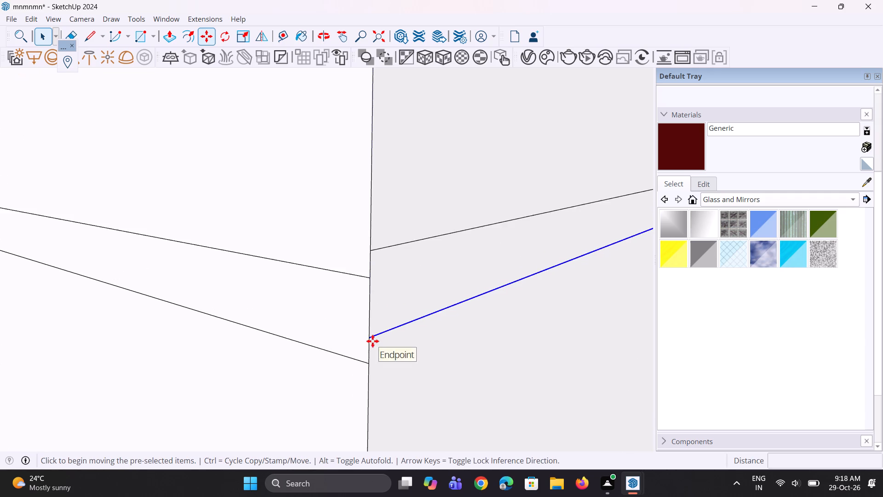
scroll(373, 341, up, 3)
click(370, 334)
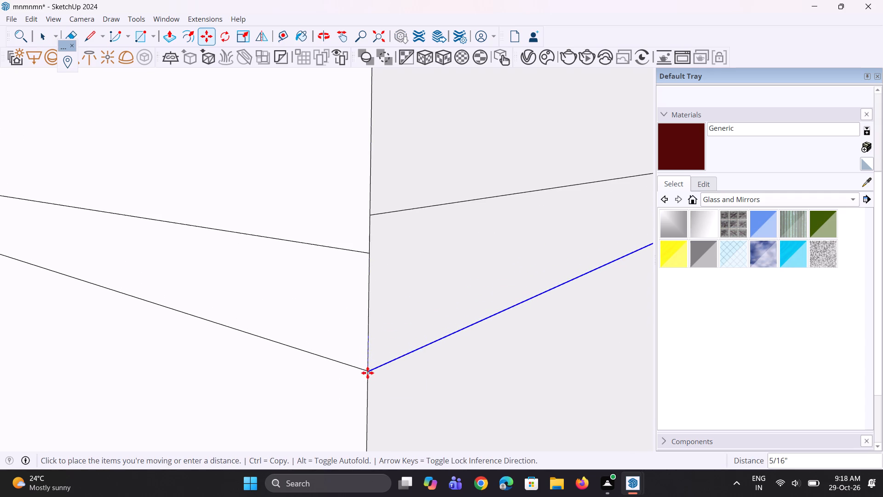
click(367, 373)
key(space)
key(space)
Move the eighth strip's upper edge on the small-window face down to meet the adjacent face's upper edge at the corner.
click(381, 213)
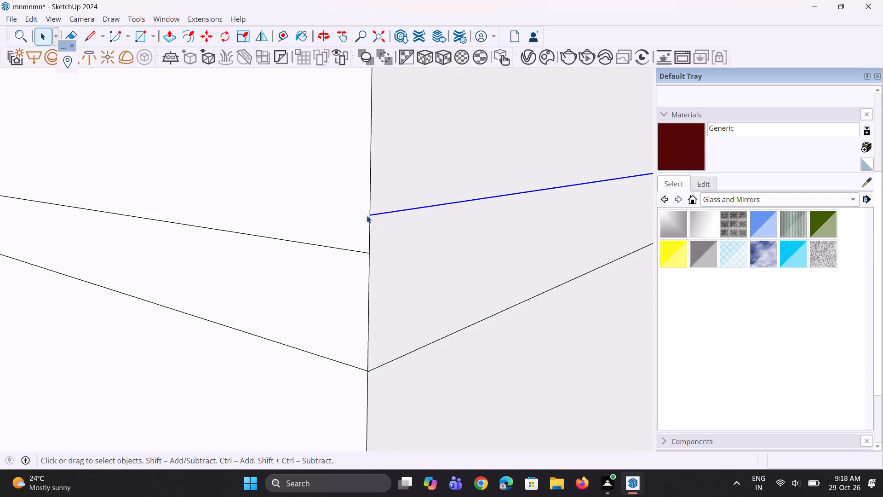
scroll(366, 215, up, 2)
key(m)
click(368, 216)
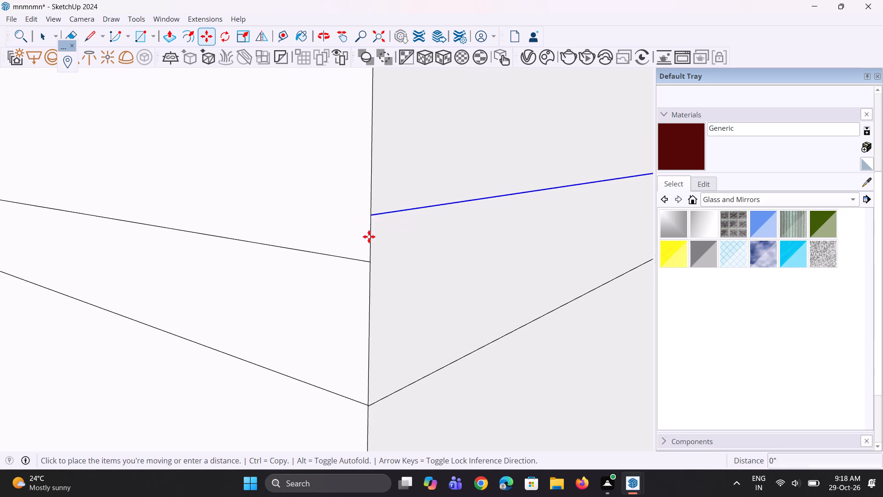
click(370, 262)
scroll(389, 248, down, 11)
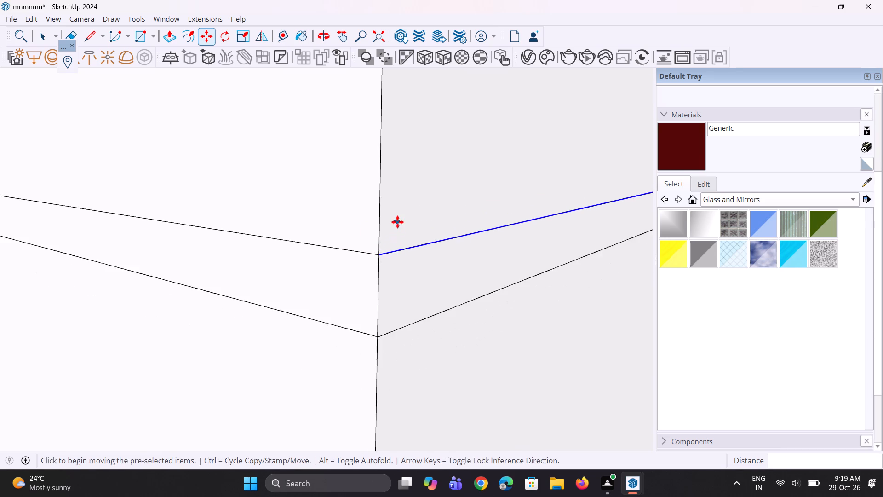
scroll(397, 222, down, 1)
key(space)
key(space)
Move the ninth strip's lower edge on the small-window face down to meet the adjacent face's lower edge at the corner.
scroll(398, 221, down, 16)
scroll(379, 410, up, 5)
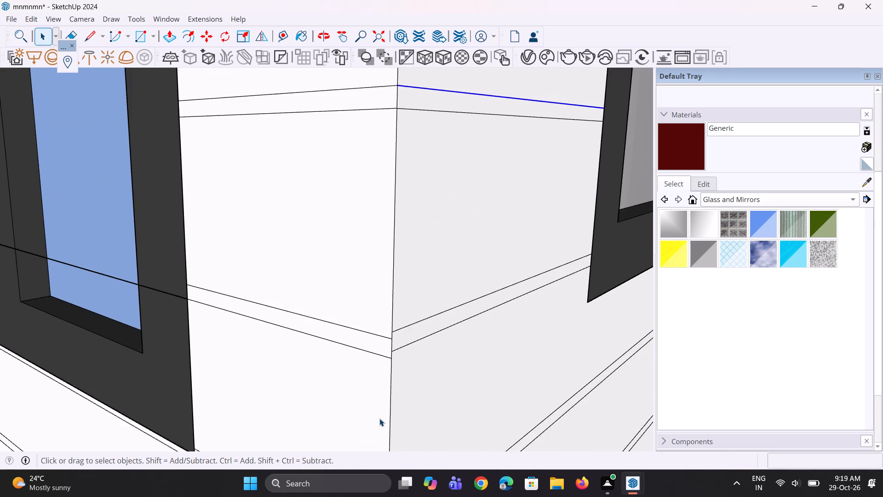
scroll(392, 368, up, 7)
click(402, 341)
scroll(391, 346, up, 5)
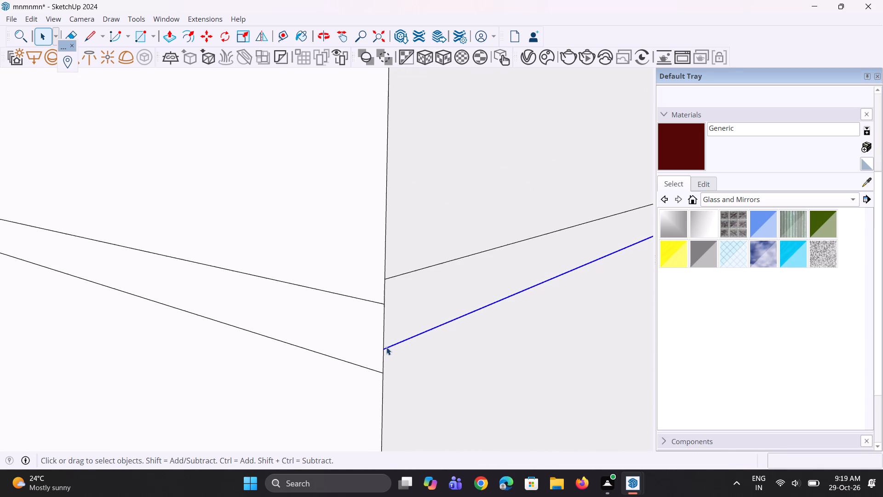
key(m)
scroll(380, 348, up, 2)
click(384, 350)
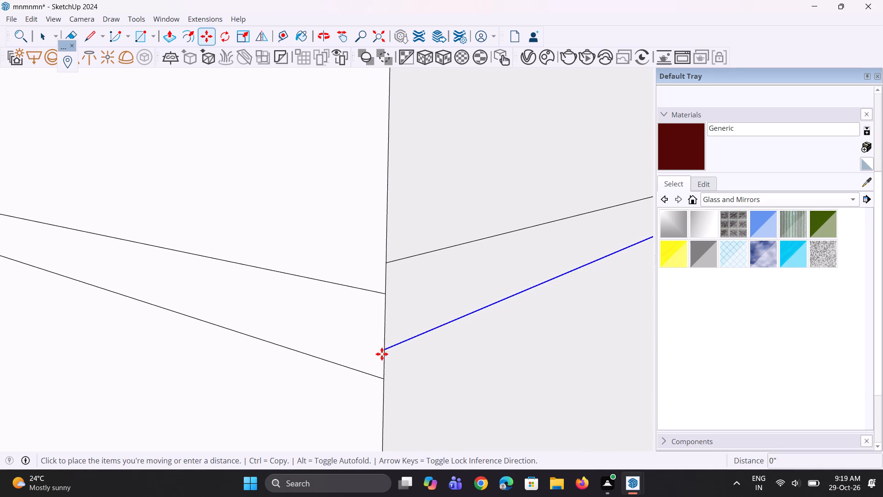
click(382, 379)
key(space)
key(space)
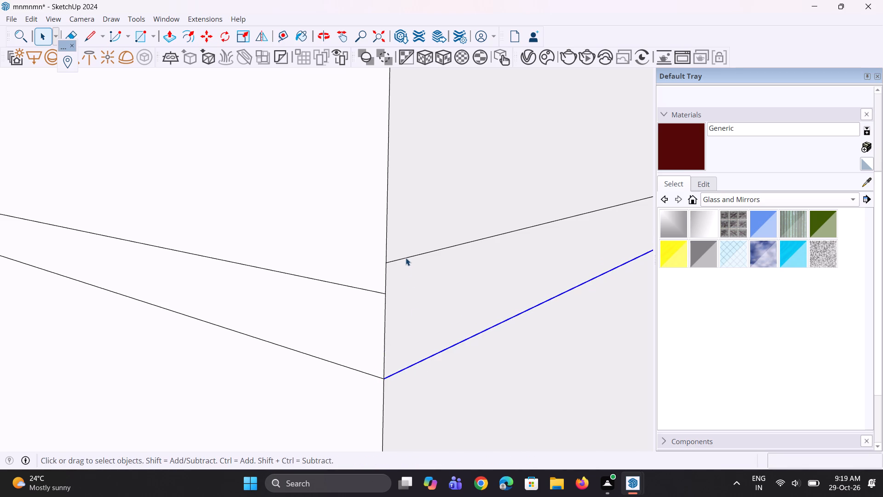
Move the ninth strip's upper edge on the small-window face down to meet the adjacent face's upper edge at the corner.
click(406, 257)
scroll(394, 260, up, 2)
key(m)
click(383, 261)
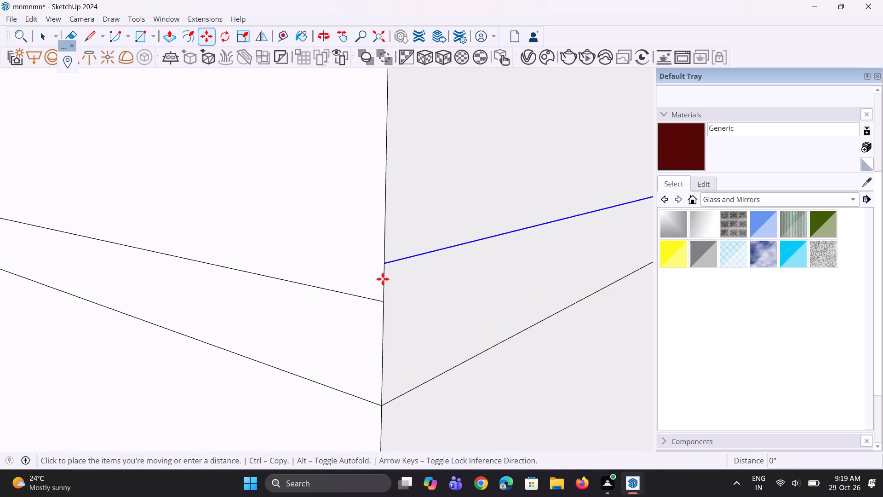
click(383, 299)
scroll(361, 335, down, 5)
key(space)
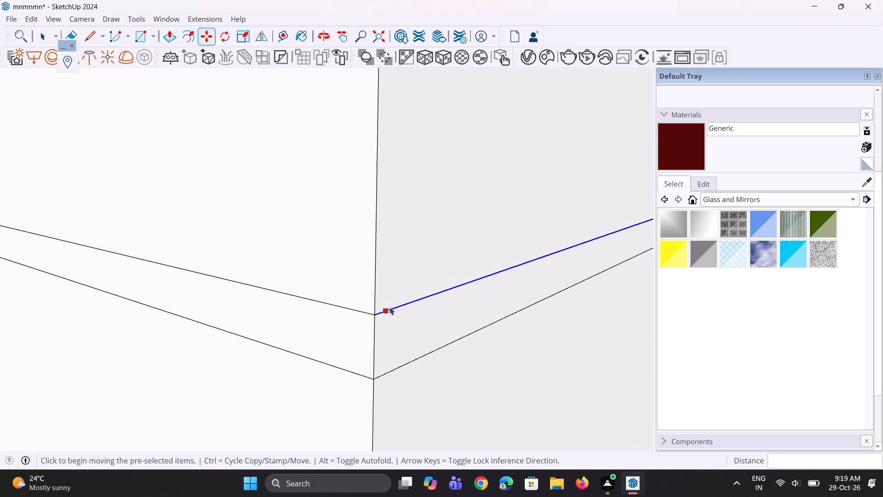
scroll(390, 307, down, 5)
key(space)
key(space)
scroll(398, 290, down, 5)
key(space)
key(space)
scroll(397, 269, down, 6)
key(space)
key(space)
Move the tenth strip's upper edge on the small-window face down to meet the adjacent face's upper edge at the corner.
scroll(402, 233, down, 3)
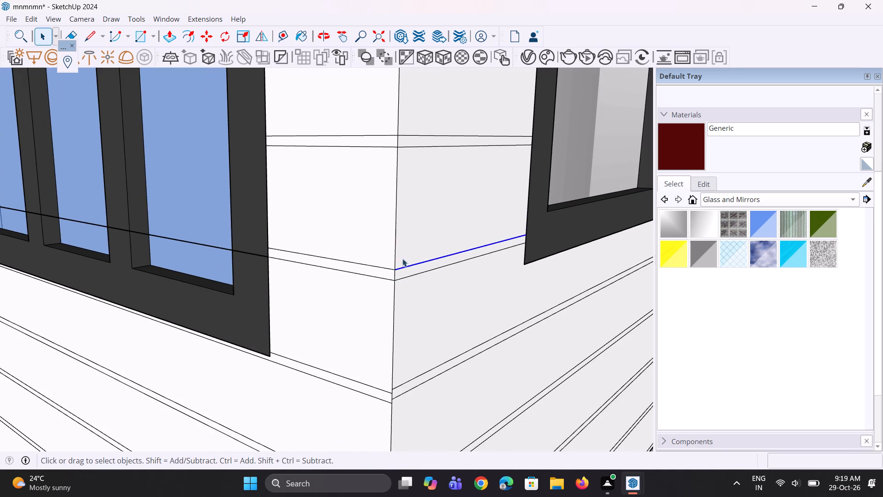
scroll(407, 381, up, 3)
scroll(416, 283, down, 13)
scroll(403, 381, up, 5)
scroll(428, 248, up, 8)
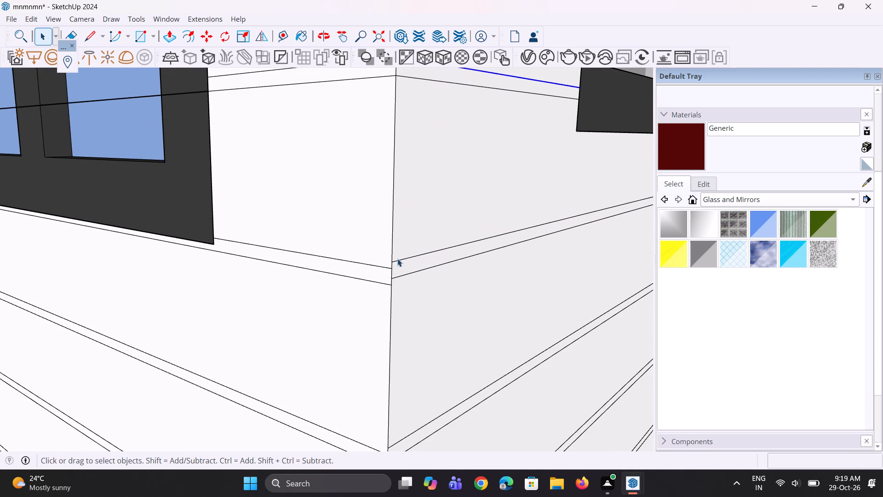
click(397, 259)
scroll(391, 260, up, 4)
click(400, 261)
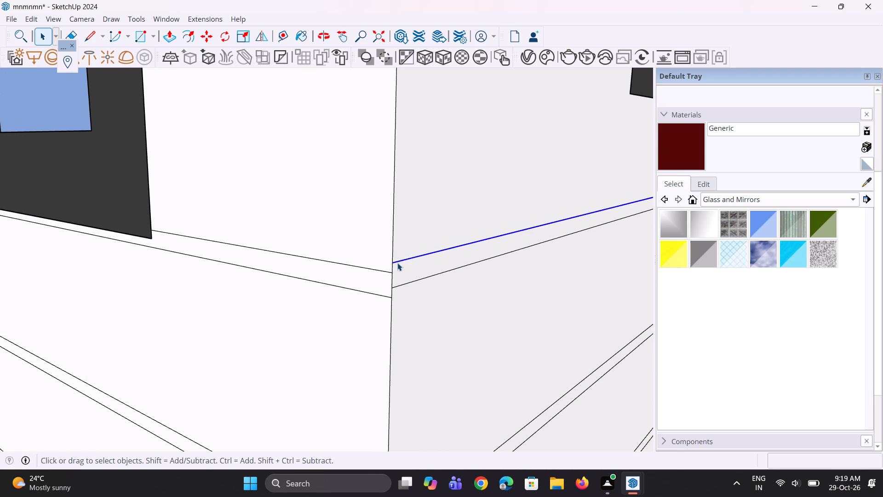
scroll(397, 263, up, 5)
key(m)
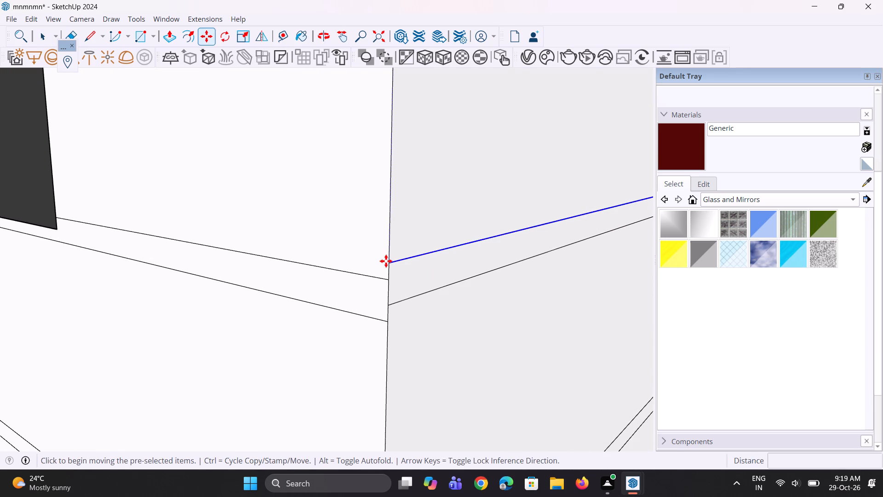
click(388, 264)
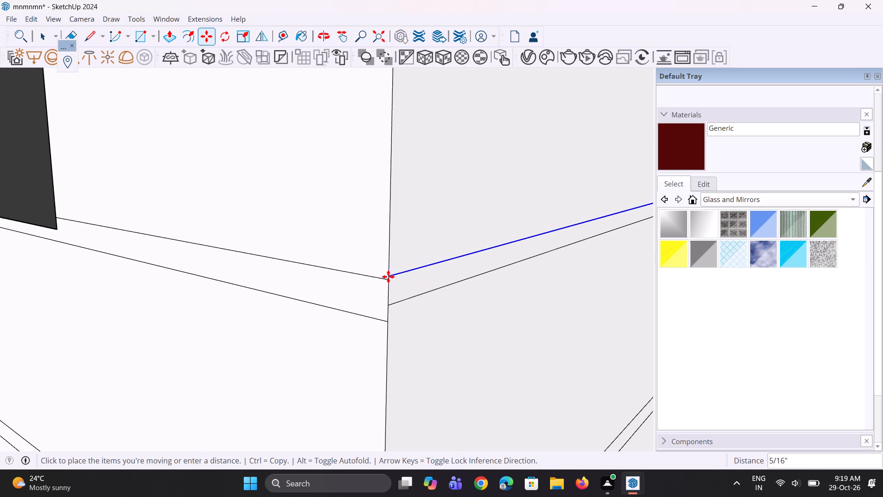
click(388, 278)
key(space)
Move the tenth strip's lower edge on the small-window face down to meet the adjacent face's lower edge at the corner.
click(403, 300)
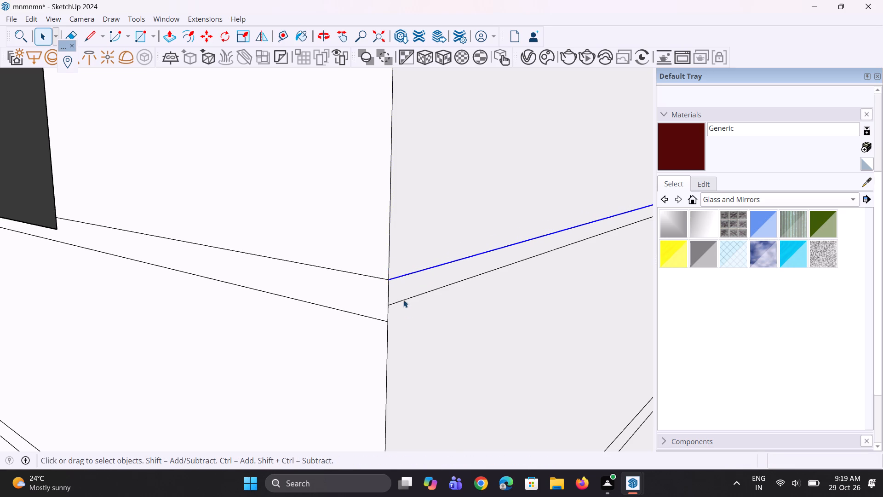
scroll(386, 314, up, 4)
key(m)
scroll(389, 317, up, 2)
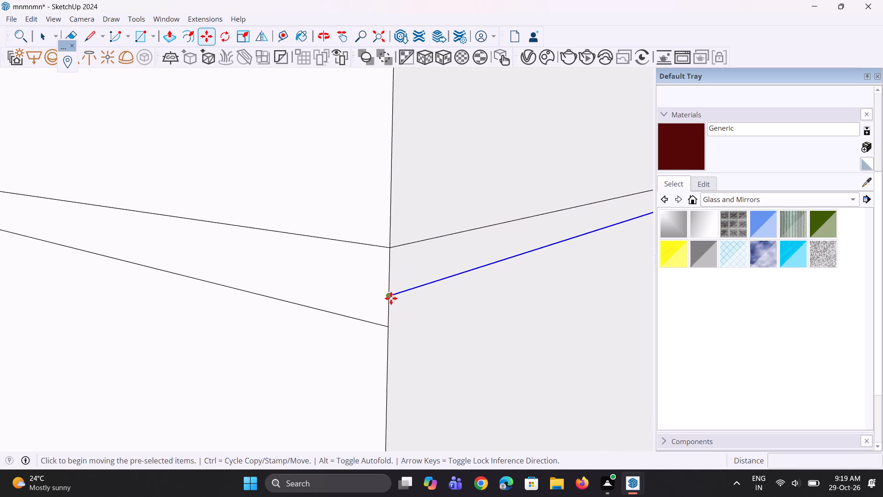
click(390, 298)
click(390, 328)
scroll(417, 262, down, 5)
key(space)
key(space)
scroll(418, 258, down, 10)
key(space)
key(space)
Move the eleventh strip's lower edge on the small-window face down about 7/16" to meet the adjacent face's lower edge at the corner.
scroll(421, 233, down, 5)
scroll(412, 383, up, 8)
click(414, 376)
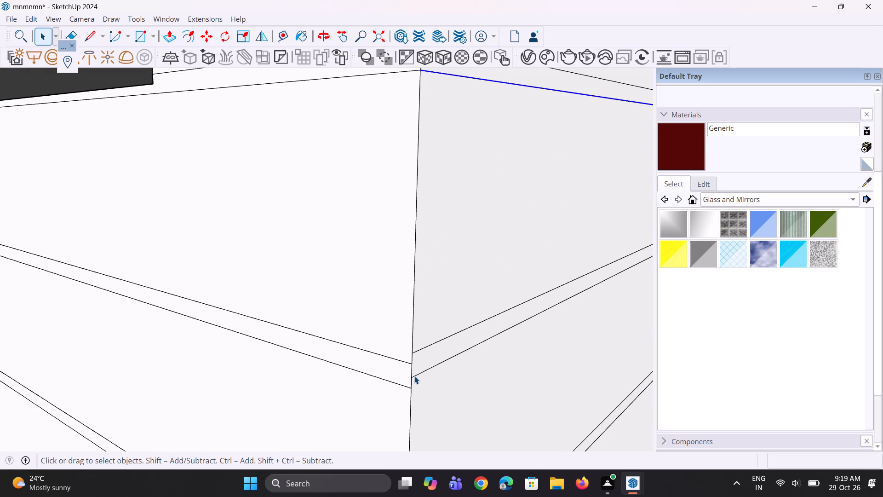
scroll(405, 388, up, 7)
key(m)
scroll(411, 384, up, 3)
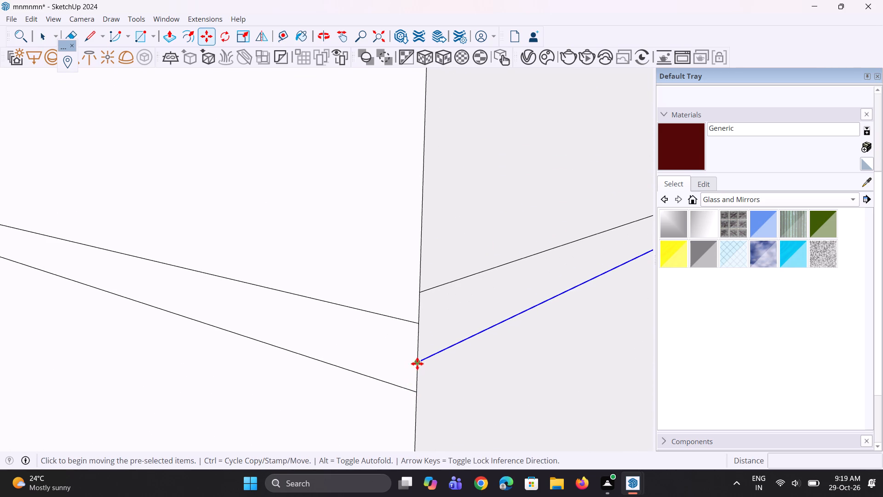
click(417, 363)
click(417, 390)
key(space)
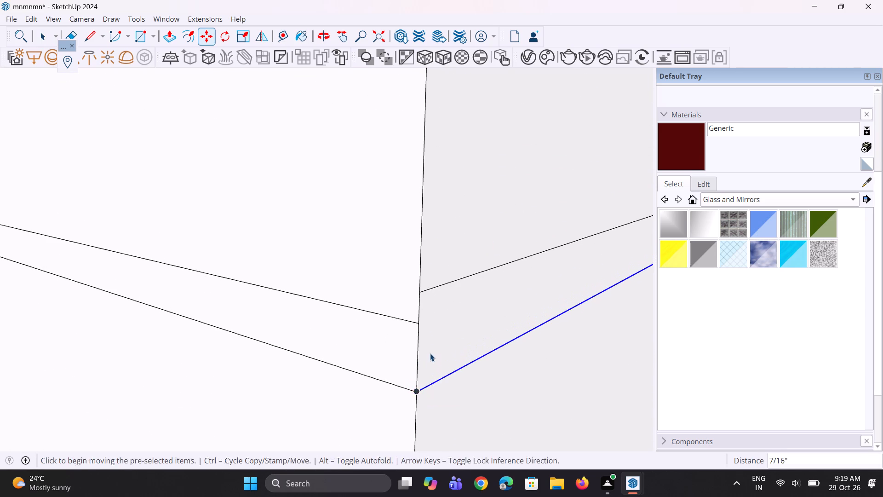
key(space)
Move the eleventh strip's upper edge on the small-window face down to meet the adjacent face's upper edge at the corner.
click(436, 287)
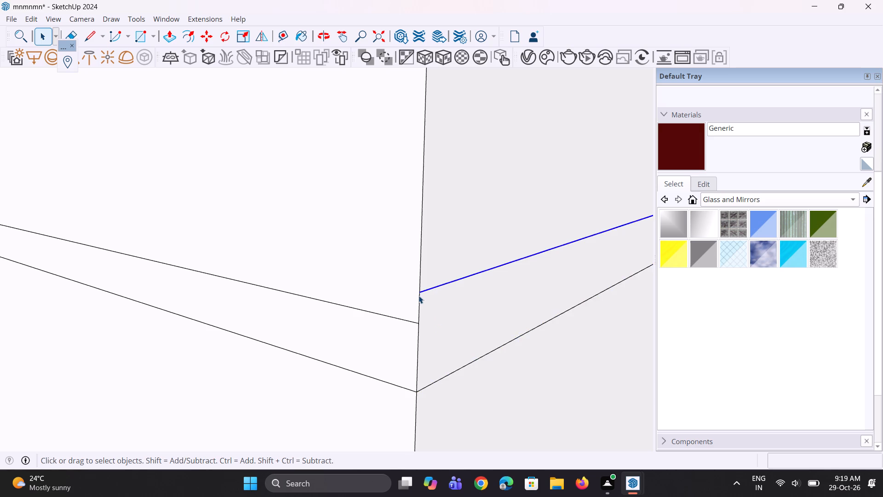
scroll(419, 295, up, 2)
key(m)
scroll(419, 295, up, 1)
click(419, 292)
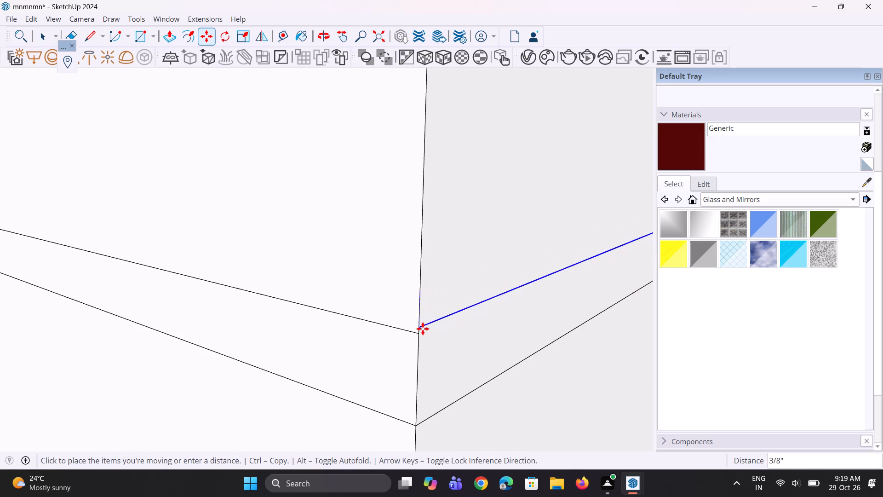
click(420, 332)
scroll(416, 301, down, 4)
key(space)
scroll(422, 294, down, 5)
key(space)
key(space)
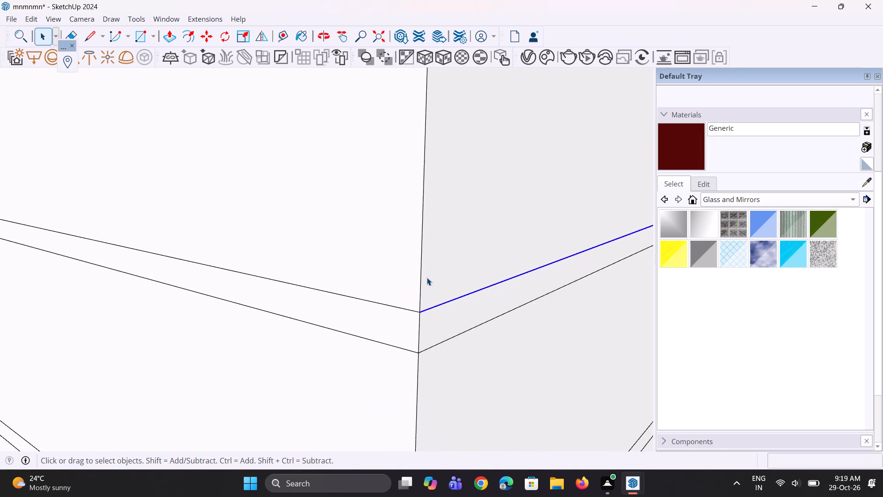
scroll(427, 277, down, 6)
key(space)
key(space)
scroll(426, 266, down, 5)
key(space)
Move the twelfth strip's upper edge on the small-window face down to meet the adjacent face's upper edge at the corner.
scroll(420, 257, down, 15)
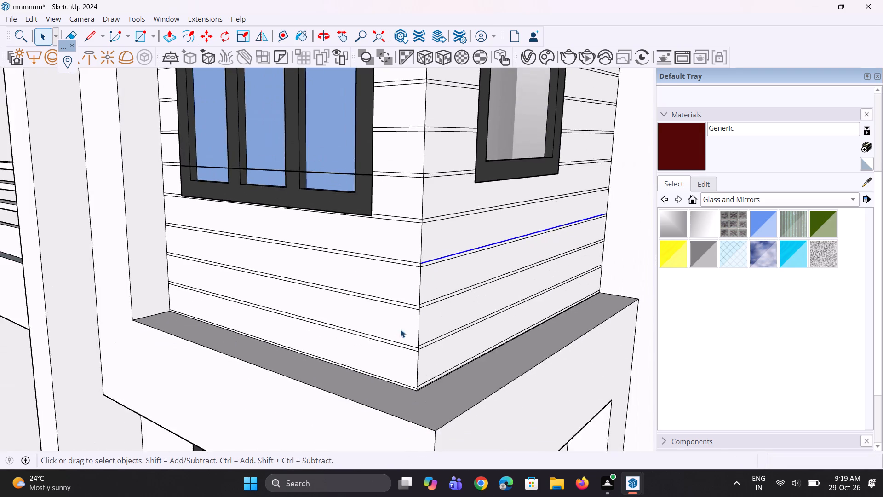
scroll(401, 336, up, 16)
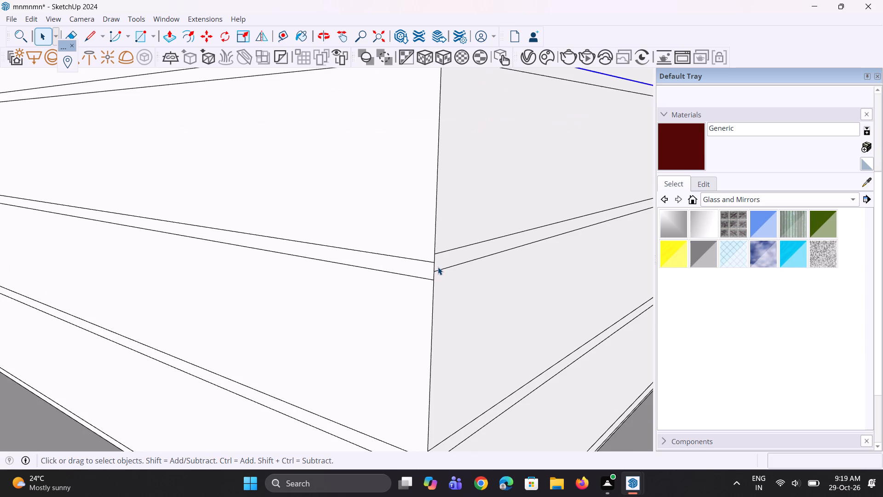
scroll(438, 267, up, 2)
click(455, 242)
scroll(417, 260, up, 2)
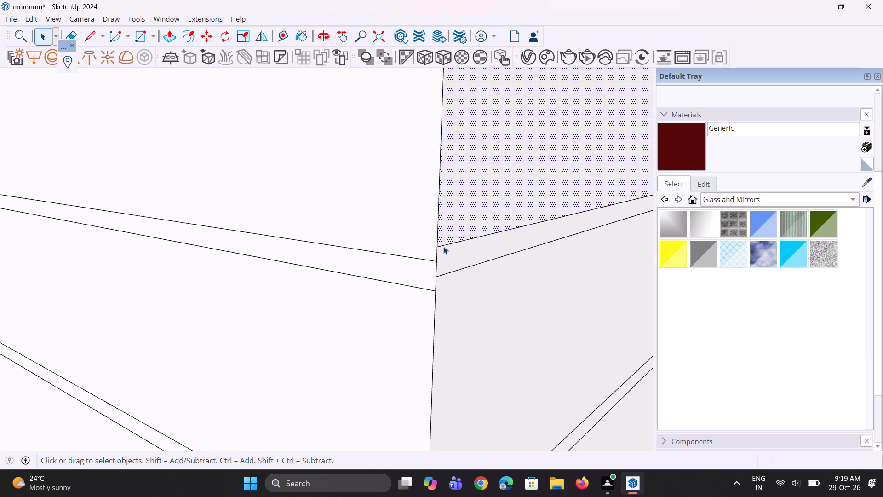
click(444, 246)
scroll(441, 248, up, 4)
key(m)
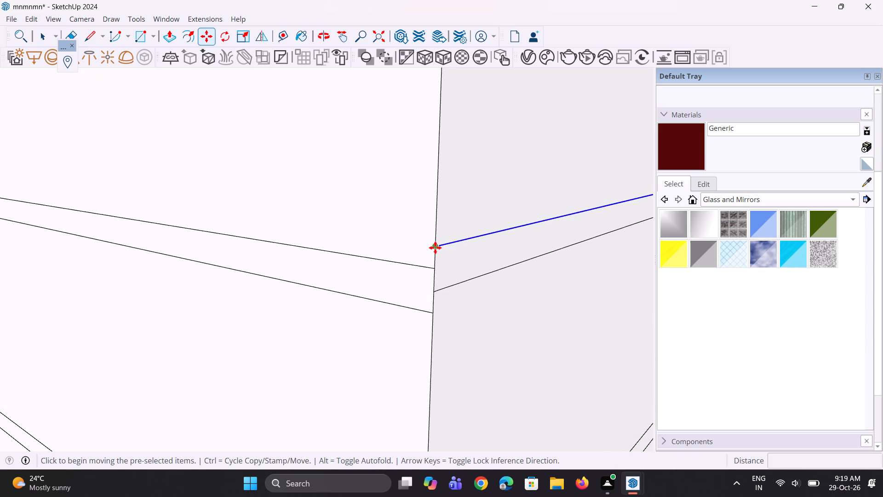
click(435, 248)
click(435, 270)
key(space)
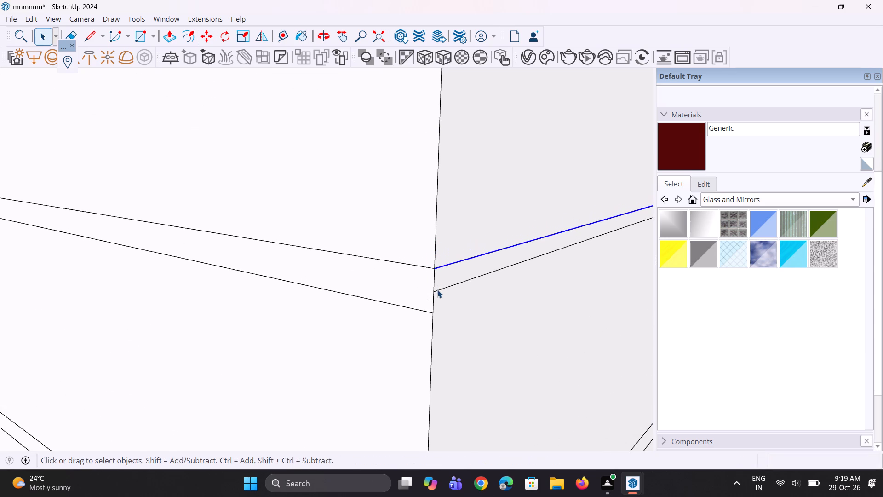
Move the twelfth strip's lower edge on the small-window face down to meet the adjacent face's lower edge at the corner.
click(437, 290)
key(m)
scroll(437, 290, up, 3)
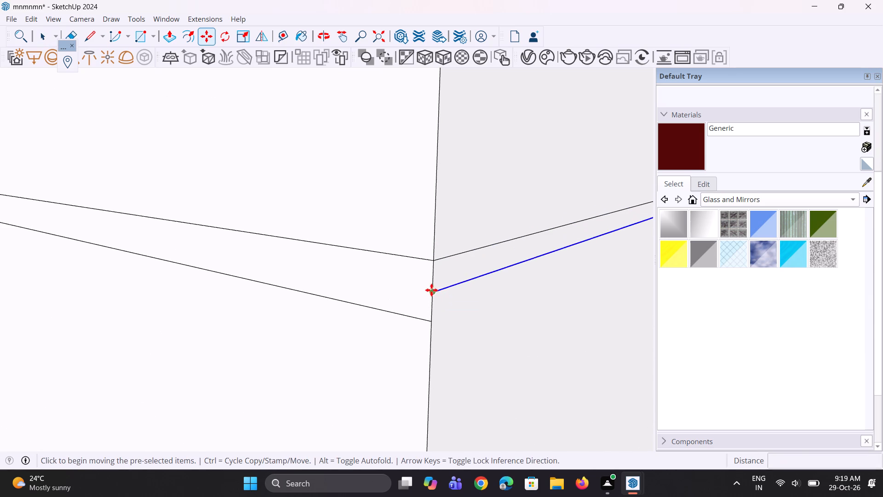
click(431, 290)
click(429, 321)
key(space)
key(space)
scroll(408, 281, down, 6)
key(space)
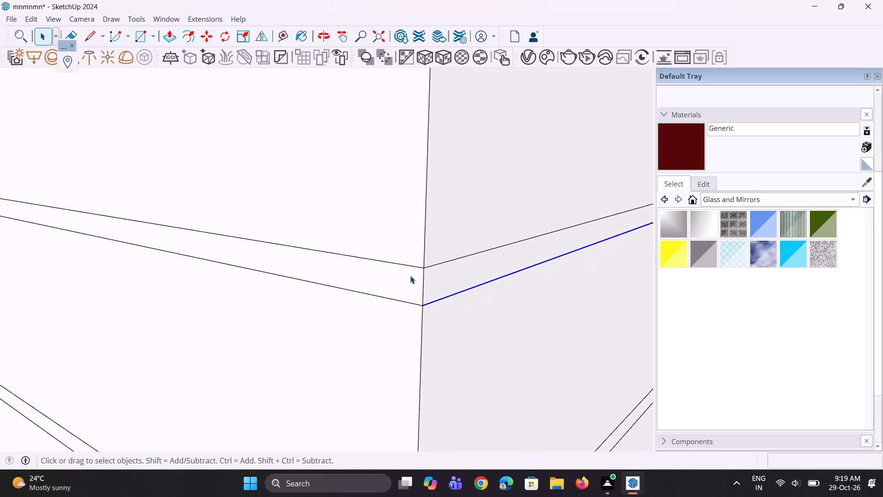
Move the thirteenth strip's upper edge on the small-window face down to meet the adjacent face's upper edge at the corner.
scroll(410, 276, down, 4)
scroll(443, 258, down, 10)
scroll(432, 349, up, 8)
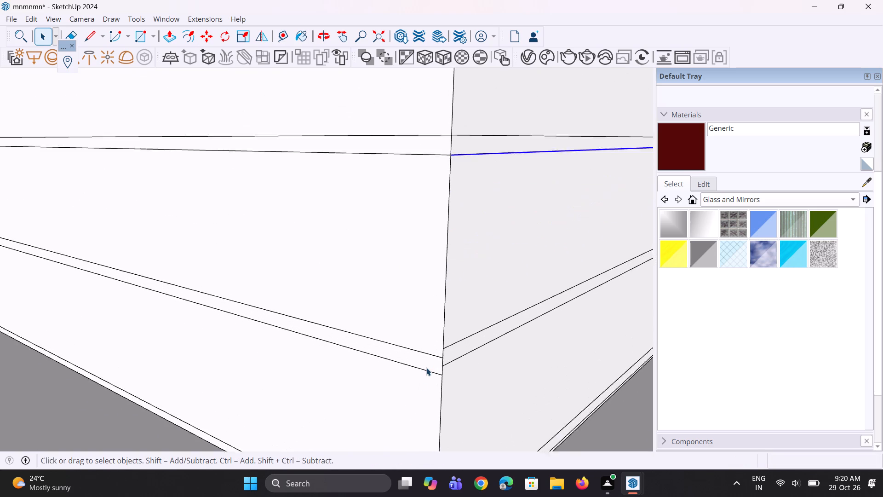
scroll(426, 368, up, 5)
scroll(463, 337, up, 2)
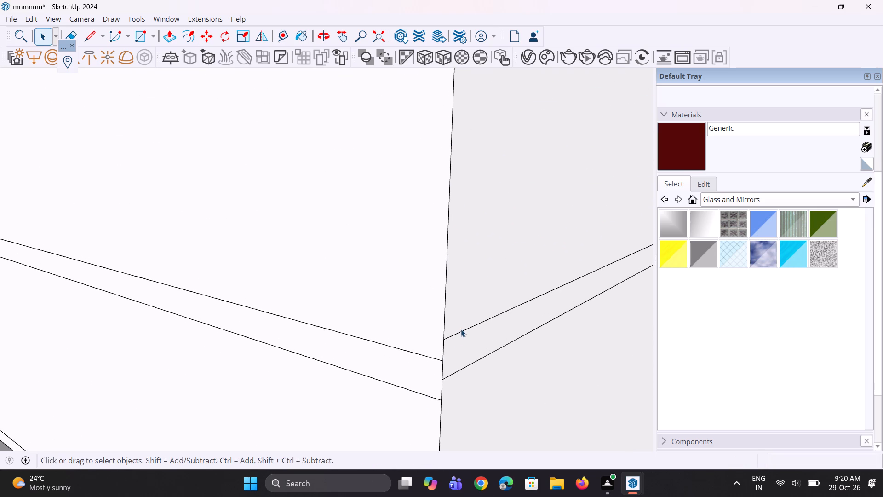
click(461, 331)
scroll(447, 342, up, 2)
key(m)
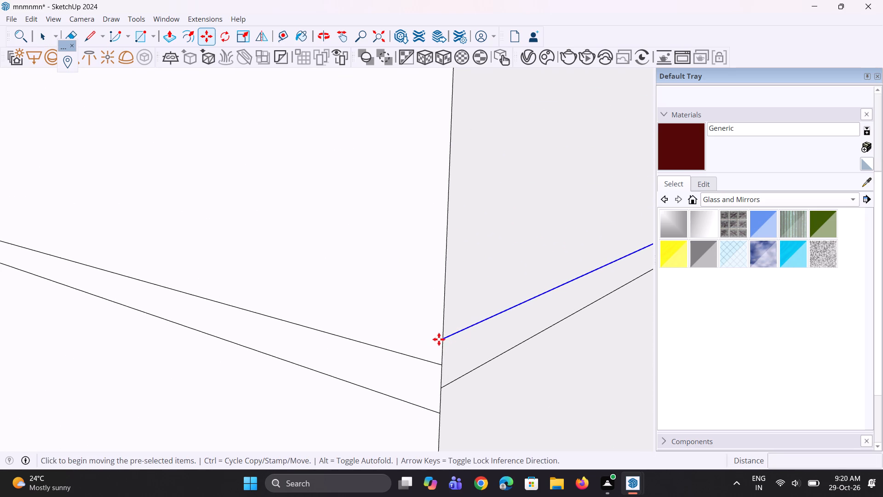
click(441, 339)
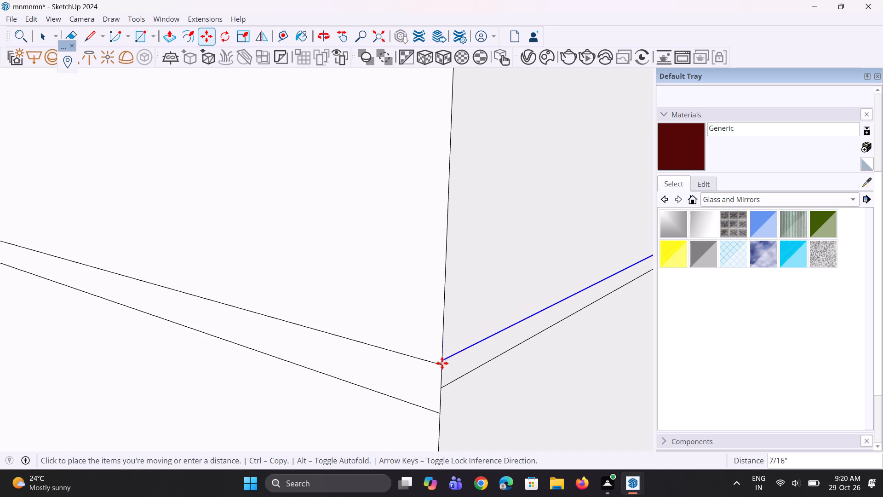
click(442, 364)
key(space)
key(space)
Move the thirteenth strip's lower edge on the small-window face down about 1/2" to meet the adjacent face's lower edge at the corner.
click(448, 384)
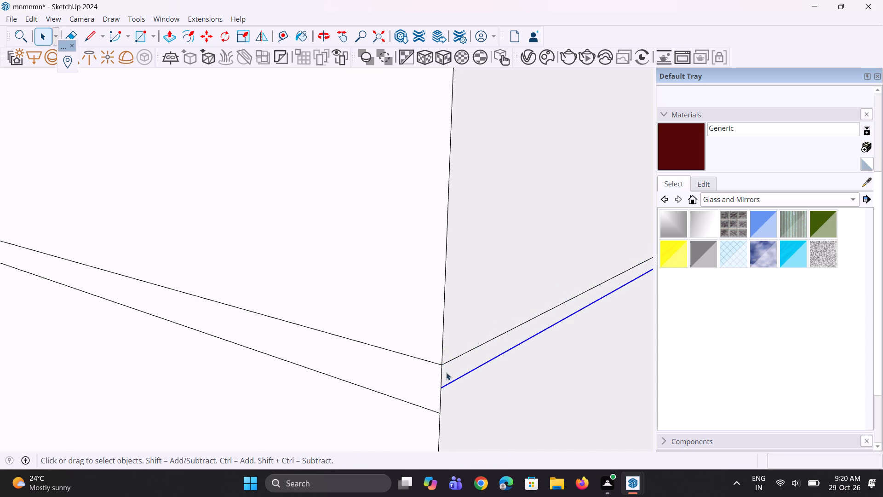
scroll(429, 301, down, 4)
scroll(430, 384, up, 8)
key(m)
scroll(430, 385, up, 2)
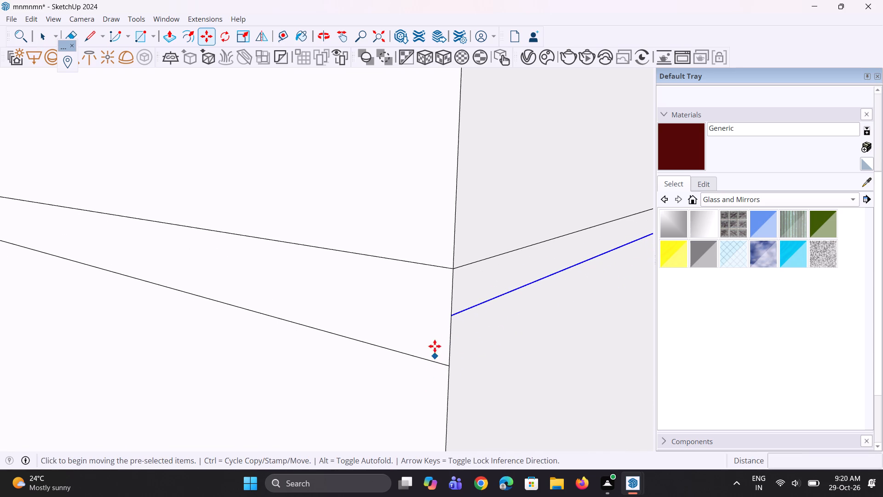
click(452, 317)
click(446, 366)
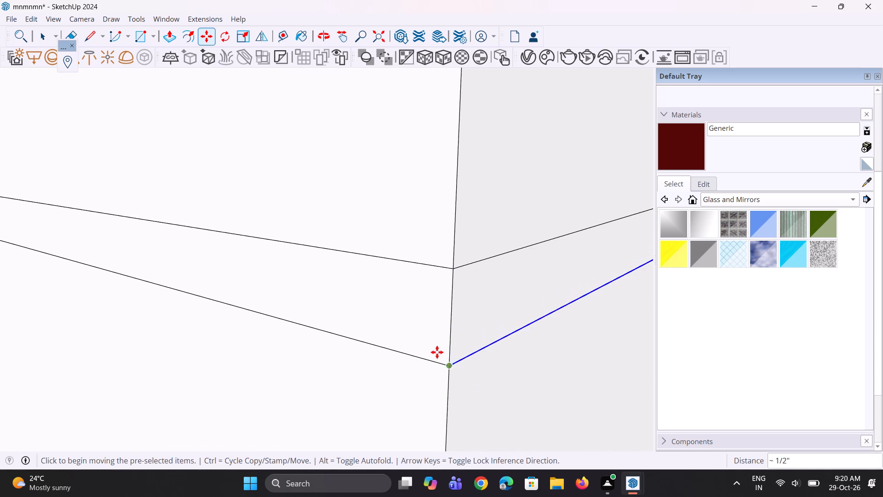
scroll(435, 350, down, 5)
key(space)
scroll(434, 326, down, 5)
key(space)
key(space)
scroll(447, 284, down, 11)
key(space)
key(space)
key(space)
key(space)
Erase the leftover groove lines just above the grey ledge on both faces at the bay's bottom corner.
scroll(460, 287, down, 2)
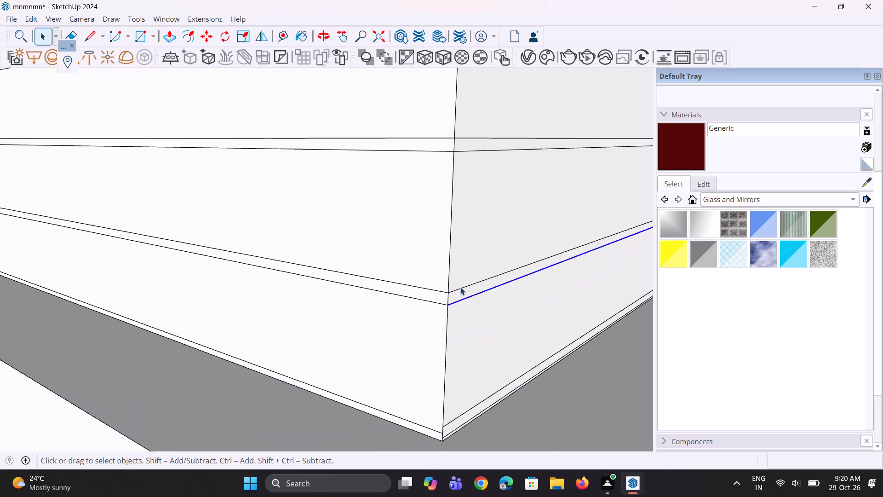
scroll(460, 287, down, 2)
scroll(478, 388, up, 13)
key(e)
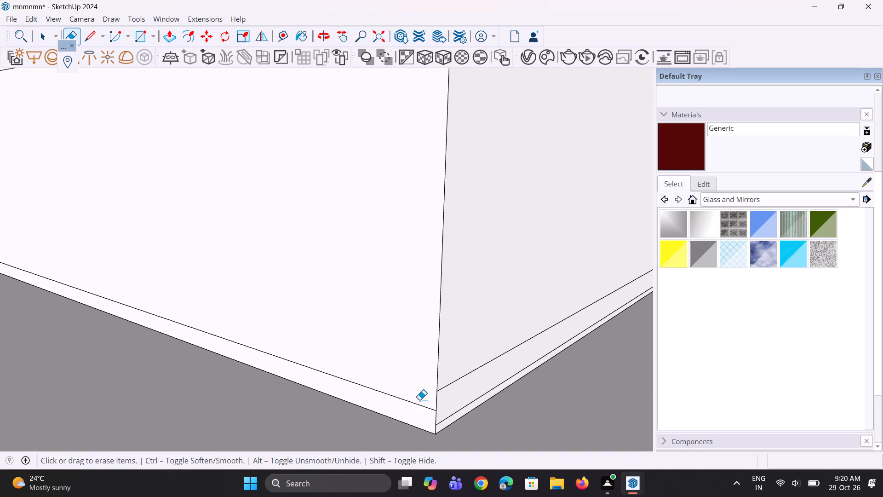
drag(423, 400, 425, 408)
click(460, 378)
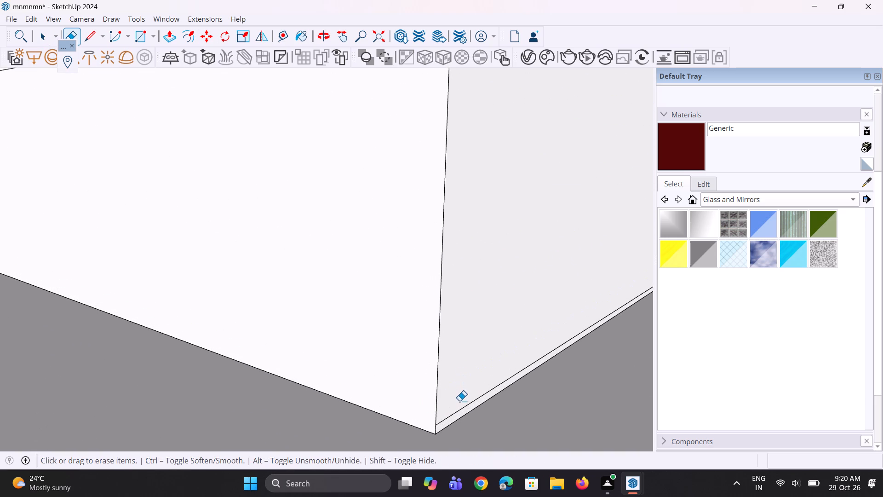
drag(459, 408, 459, 413)
scroll(464, 401, down, 15)
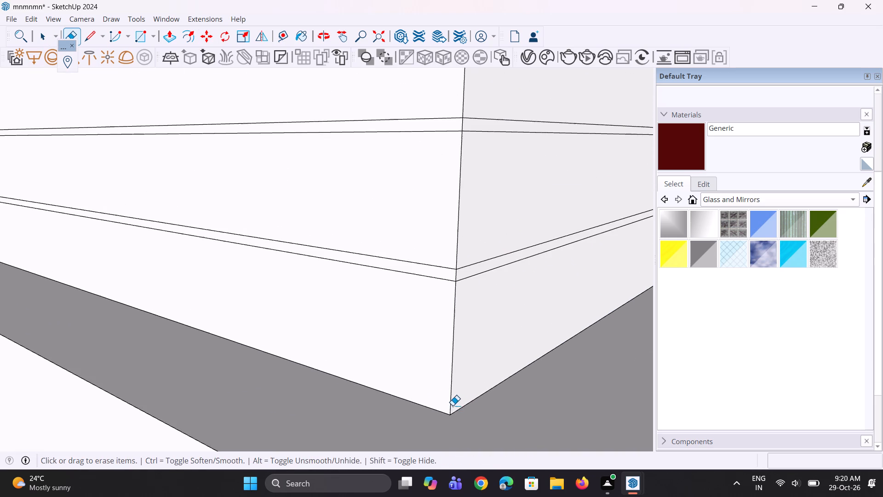
Push the highest still-flush groove strip inward on both corner faces beside the windows, repeating the previous recess depth.
scroll(453, 405, down, 20)
scroll(442, 394, down, 4)
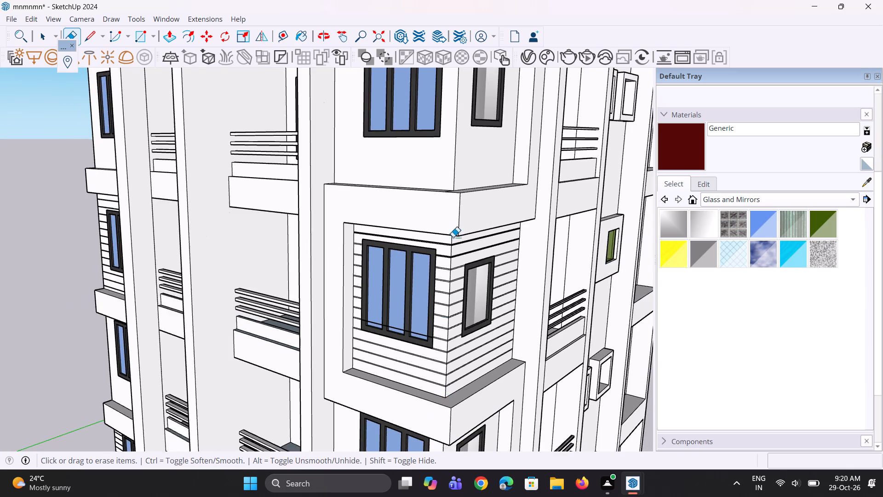
scroll(459, 213, up, 12)
key(p)
scroll(440, 297, up, 7)
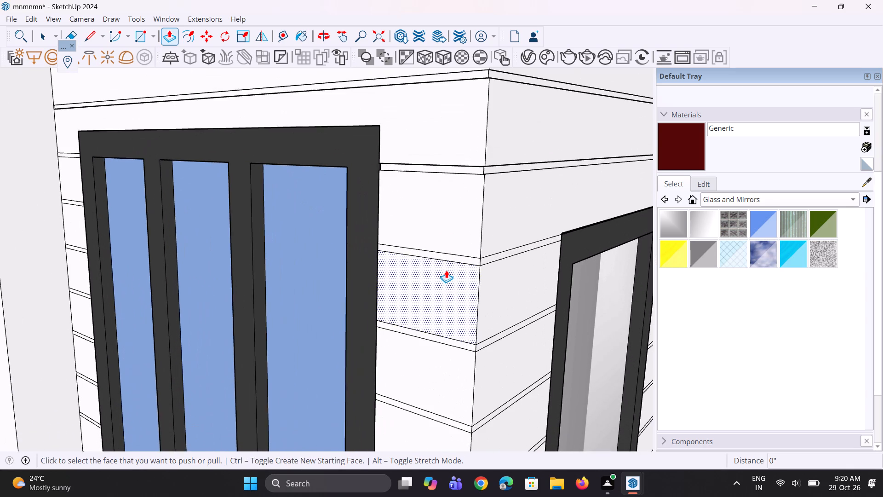
scroll(446, 270, up, 4)
double_click(467, 259)
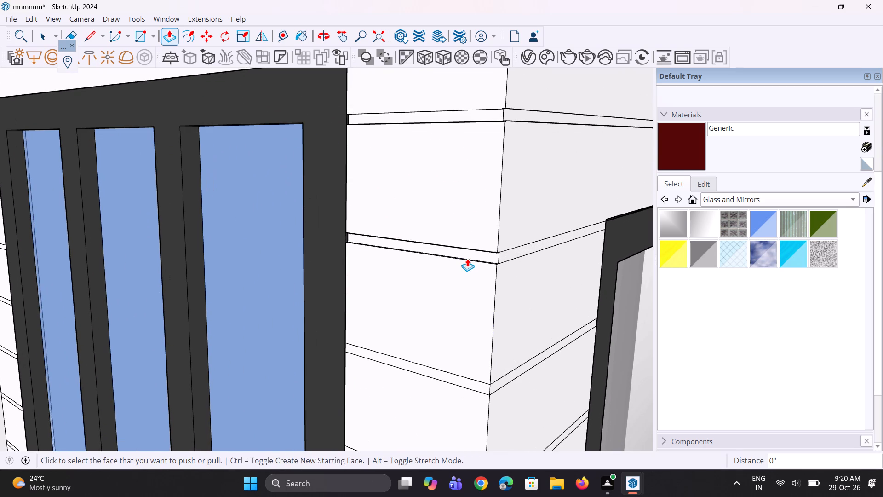
double_click(511, 255)
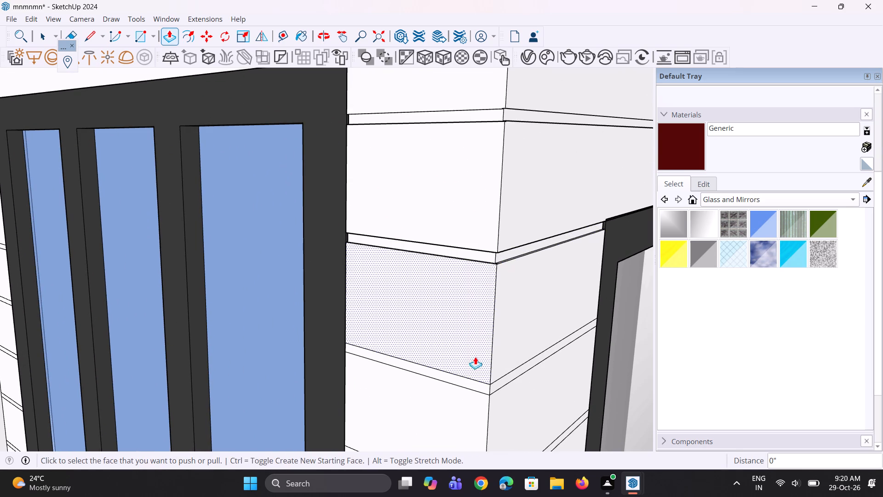
Recess the next two groove strips down on both corner faces between the windows, repeating the previous push depth.
double_click(467, 386)
double_click(500, 385)
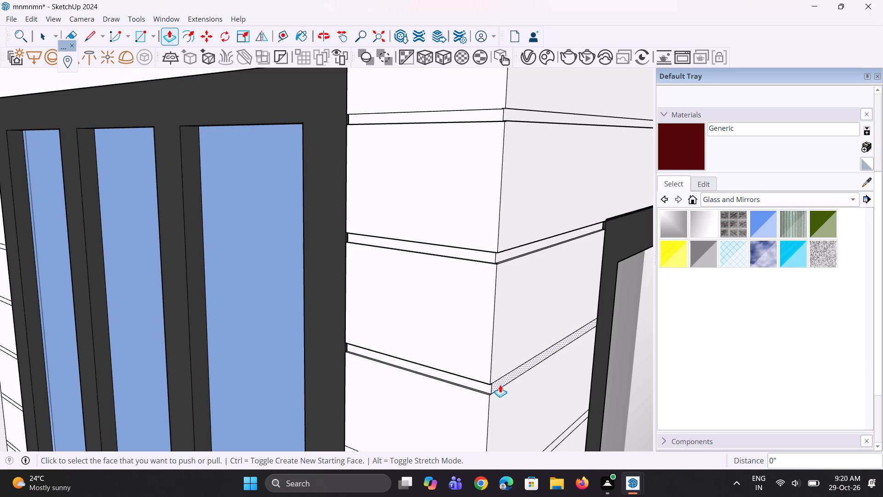
scroll(492, 304, down, 10)
scroll(469, 240, down, 5)
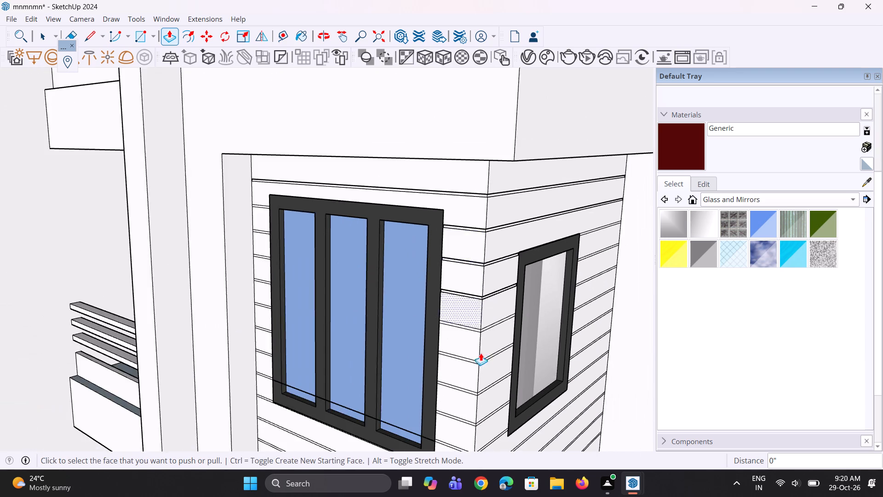
scroll(481, 353, up, 7)
scroll(470, 309, up, 3)
double_click(469, 314)
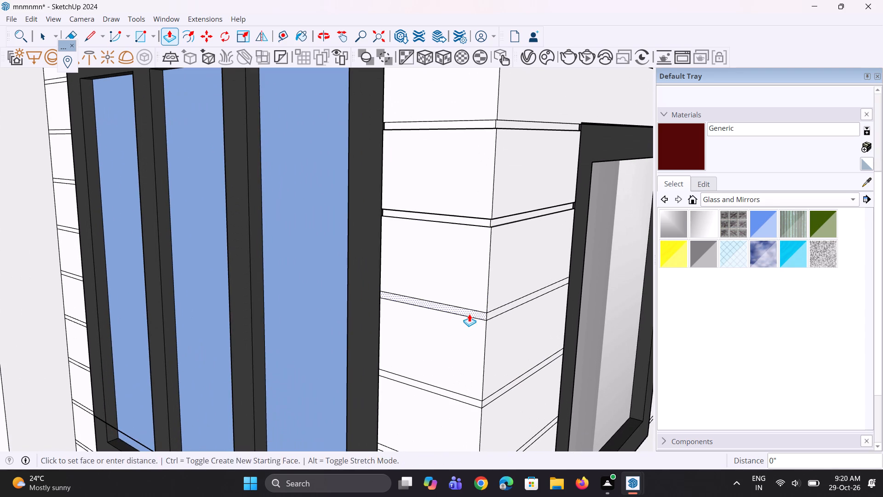
double_click(503, 312)
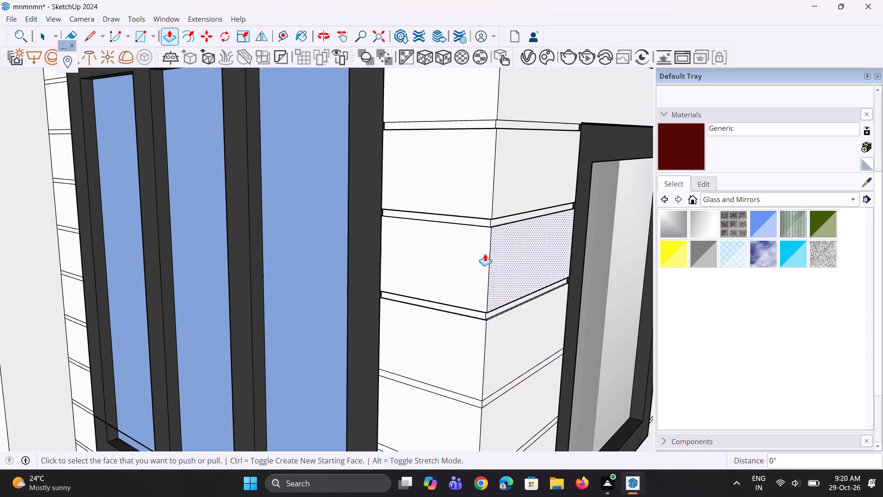
Recess the following two flush groove strips down on both faces of the corner between the windows, at the same repeated depth.
scroll(472, 237, down, 10)
scroll(455, 318, up, 5)
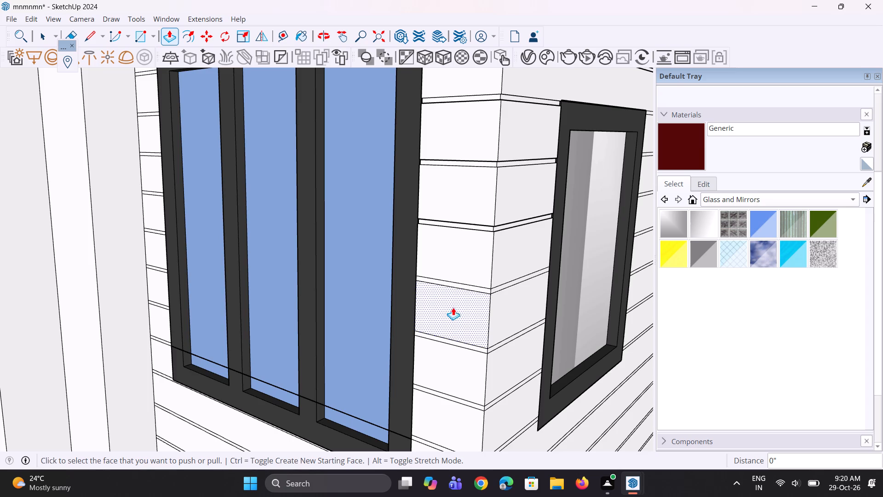
scroll(447, 302, up, 7)
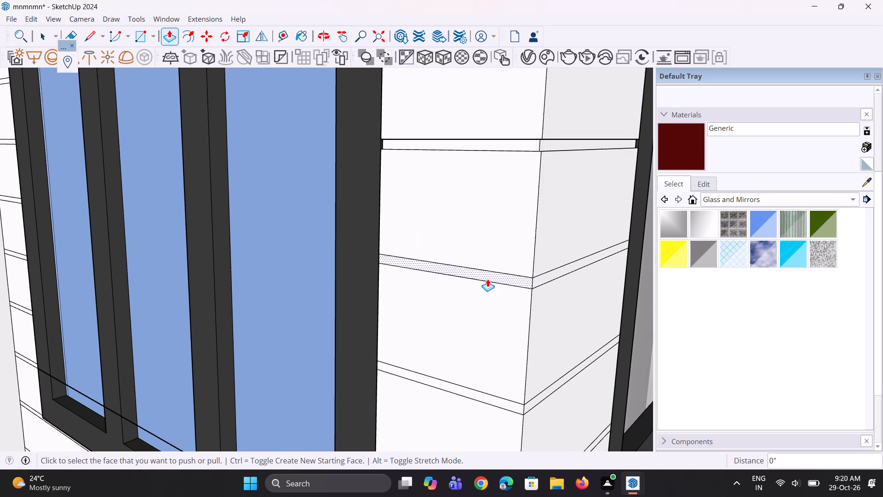
double_click(487, 279)
double_click(563, 275)
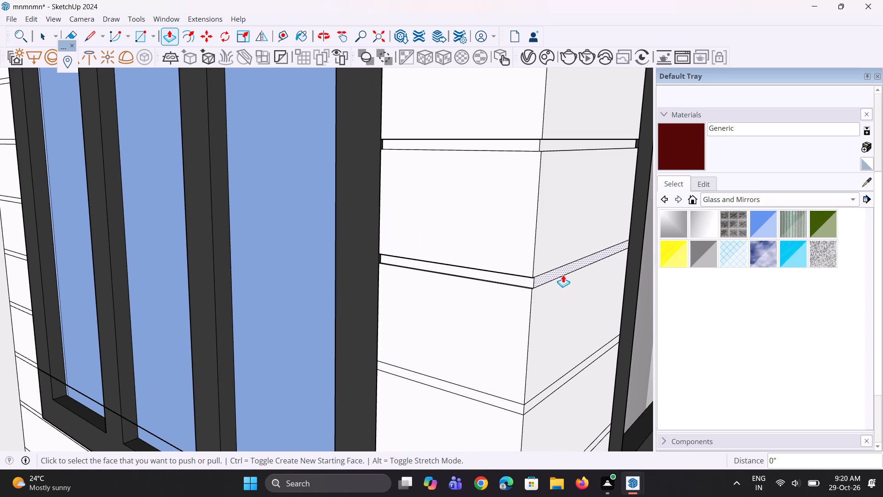
scroll(478, 250, down, 10)
scroll(480, 317, up, 7)
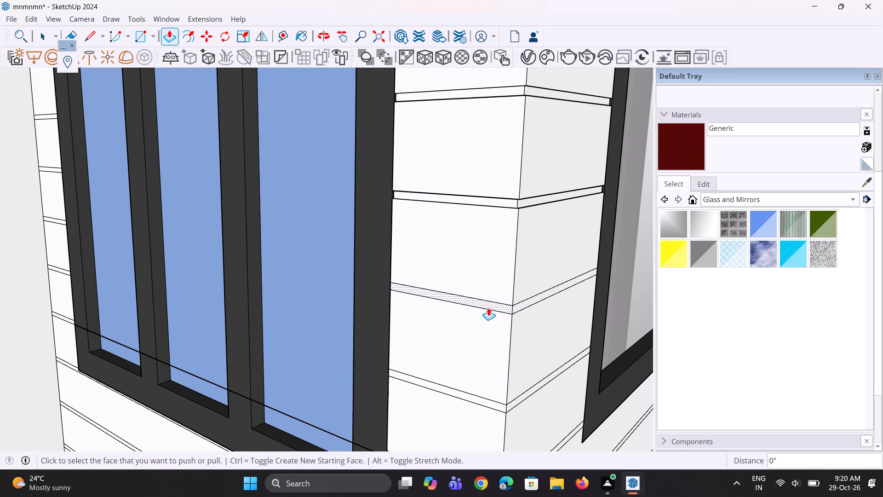
double_click(491, 307)
double_click(531, 299)
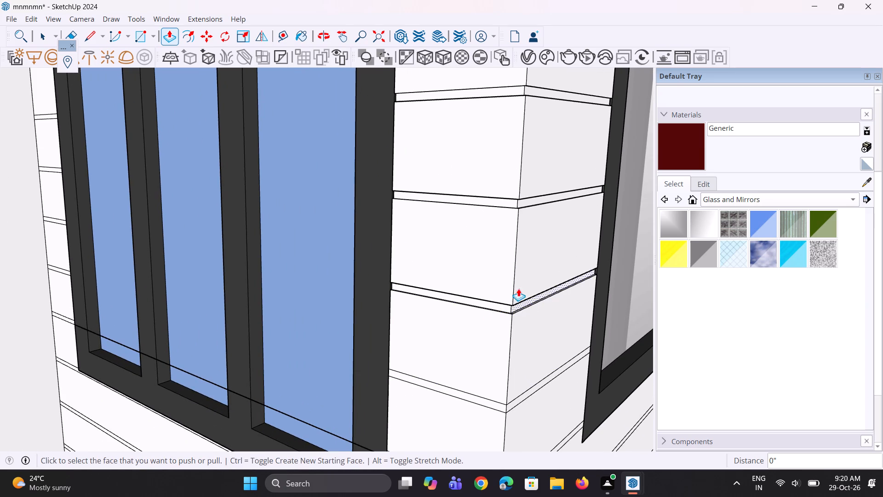
Recess two more groove strips on both corner faces, down to the one level with the large window's lower part, at the same depth.
scroll(476, 262, down, 3)
scroll(466, 219, down, 10)
scroll(469, 324, up, 4)
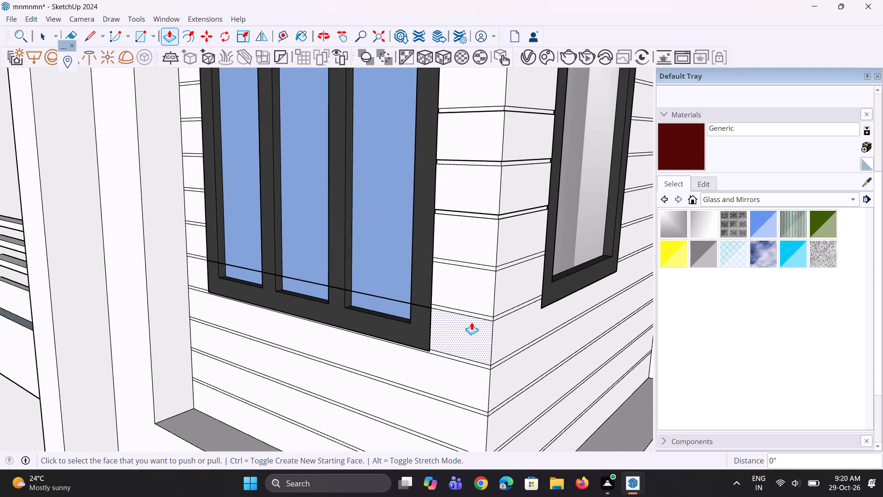
scroll(471, 322, up, 4)
scroll(488, 254, up, 5)
double_click(499, 235)
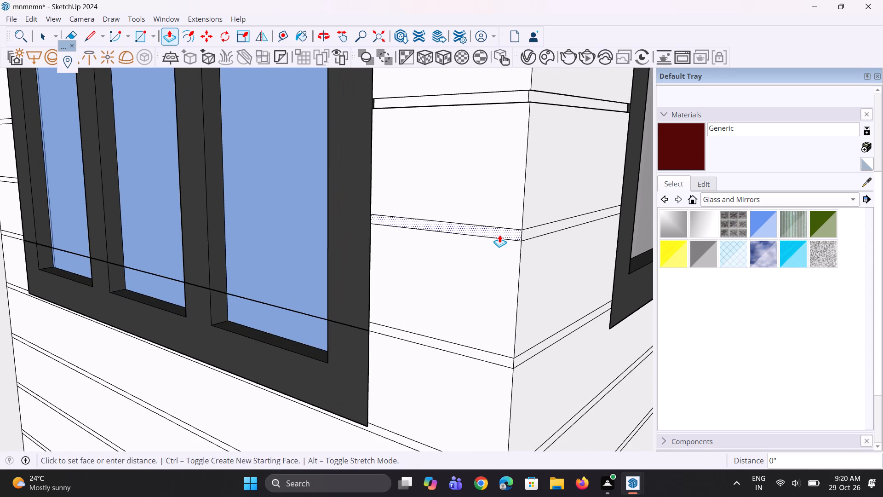
double_click(526, 233)
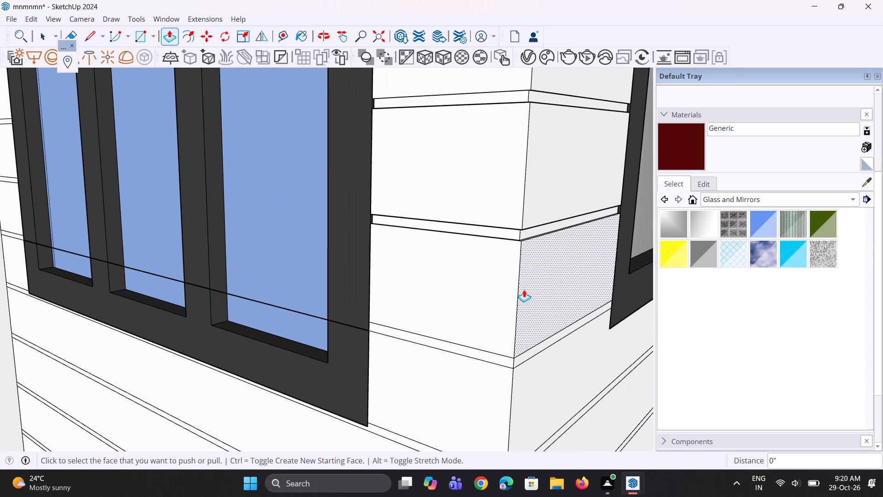
double_click(509, 360)
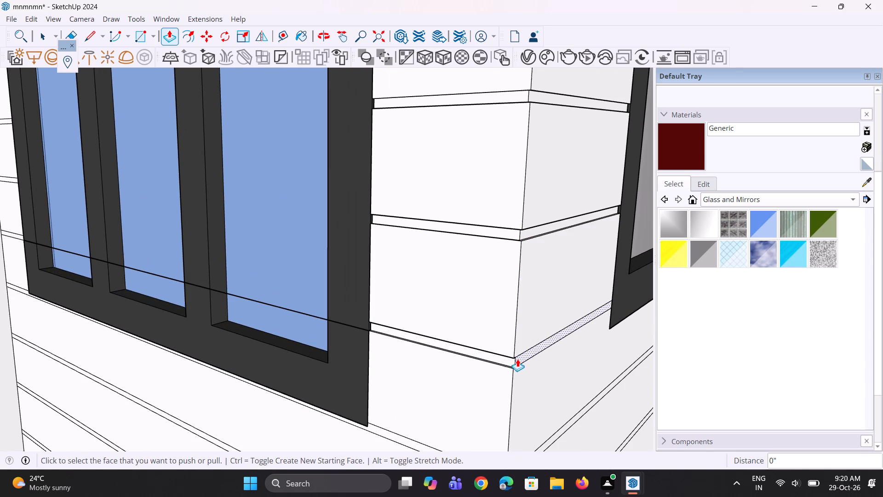
double_click(518, 358)
Push in the groove strip running along the large window's bottom frame on both corner faces, repeating the same depth.
scroll(522, 247, down, 4)
scroll(480, 170, down, 4)
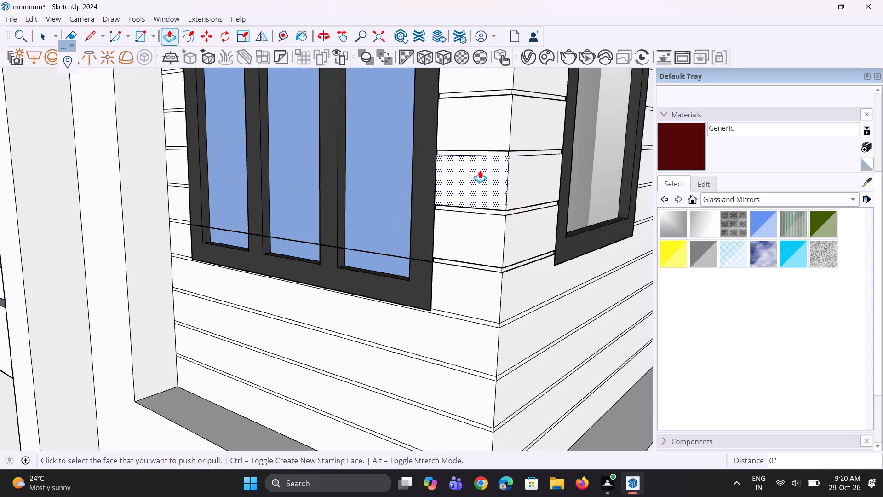
scroll(480, 170, down, 3)
scroll(479, 305, up, 10)
double_click(503, 292)
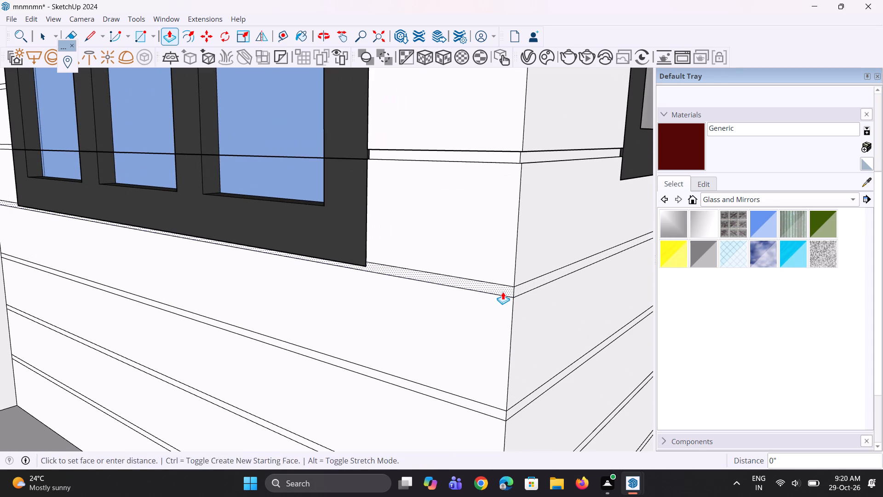
double_click(529, 289)
Push in the first groove strip wholly below the large window on both corner faces, repeating the same depth.
scroll(521, 289, down, 3)
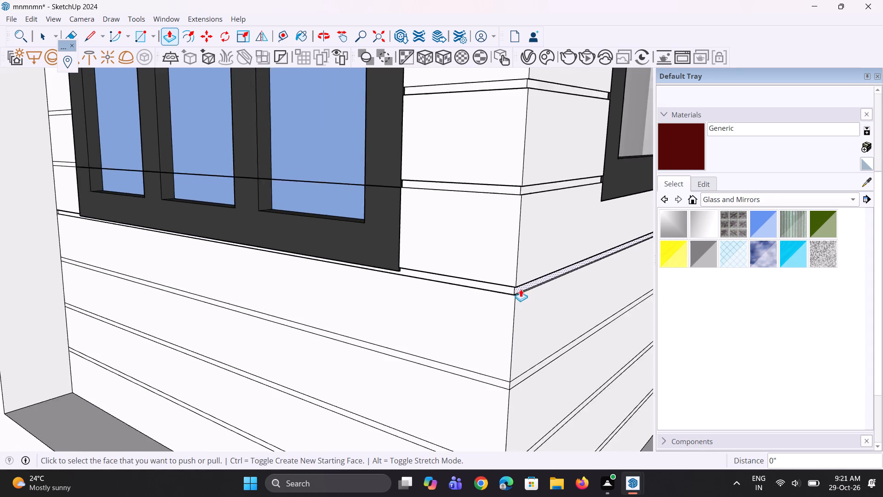
scroll(521, 289, down, 16)
scroll(499, 315, up, 5)
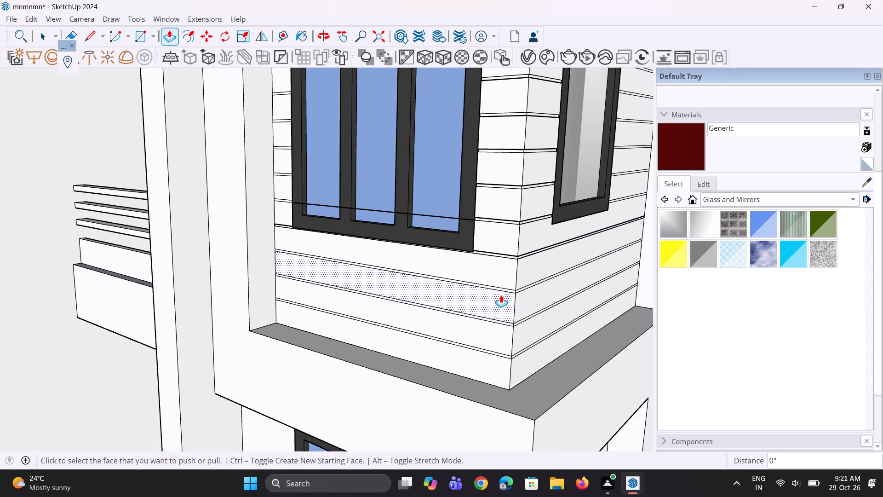
scroll(501, 295, up, 5)
double_click(509, 287)
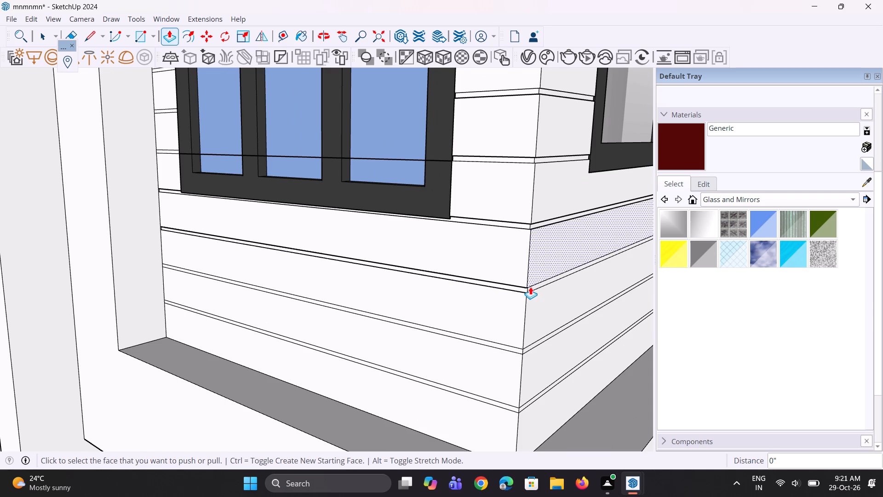
double_click(533, 287)
Push in the second-lowest groove strip above the grey ledge on both corner faces, repeating the same depth.
scroll(501, 269, down, 3)
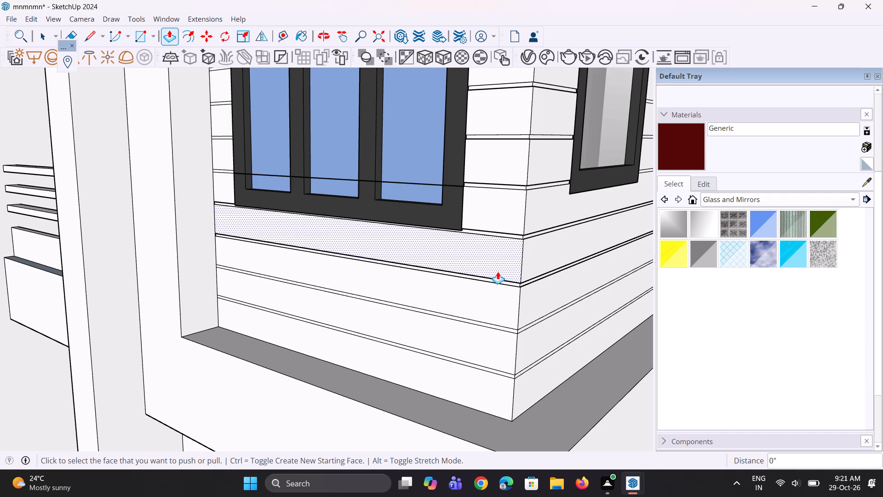
scroll(497, 272, down, 1)
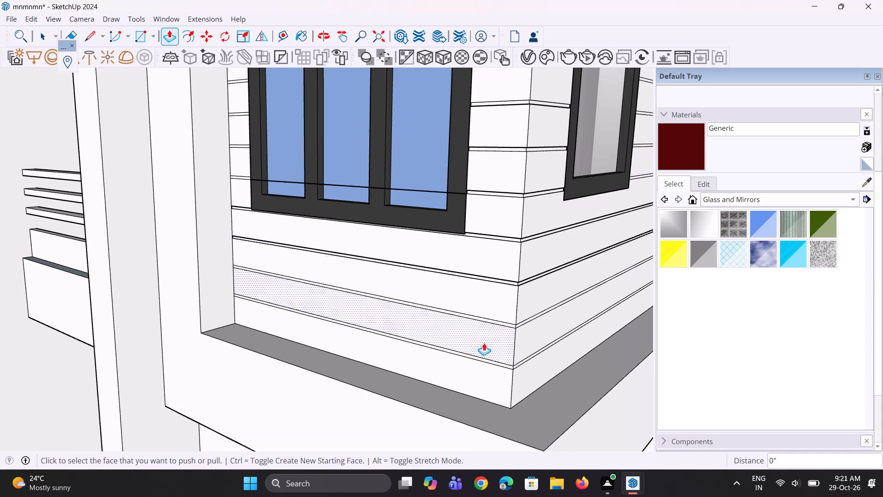
scroll(484, 343, up, 4)
scroll(526, 322, up, 3)
double_click(520, 320)
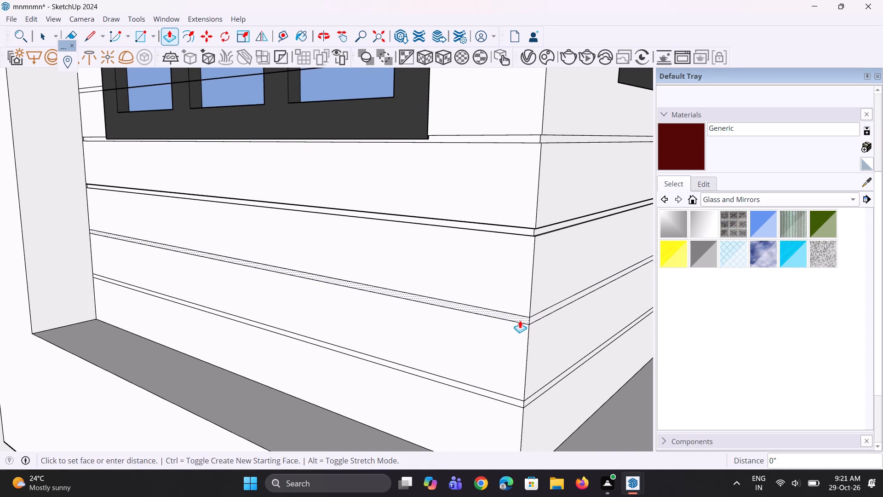
double_click(545, 314)
scroll(511, 396, up, 1)
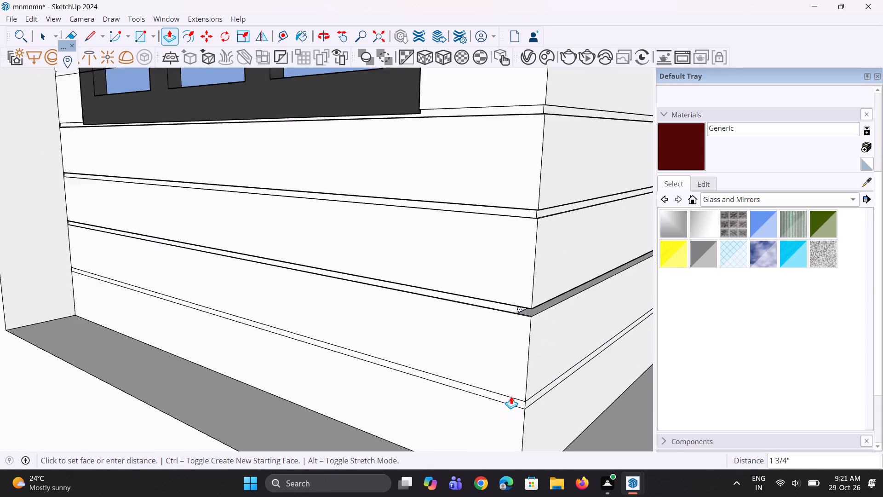
scroll(511, 396, up, 2)
key(space)
key(space)
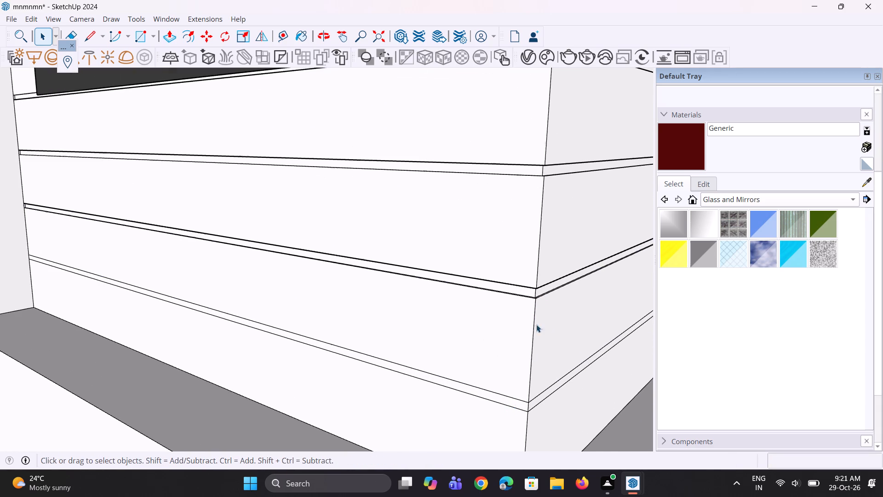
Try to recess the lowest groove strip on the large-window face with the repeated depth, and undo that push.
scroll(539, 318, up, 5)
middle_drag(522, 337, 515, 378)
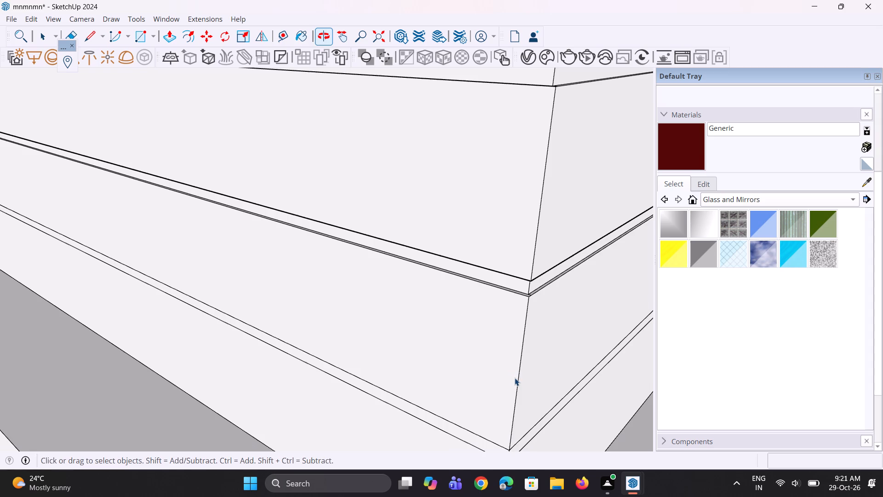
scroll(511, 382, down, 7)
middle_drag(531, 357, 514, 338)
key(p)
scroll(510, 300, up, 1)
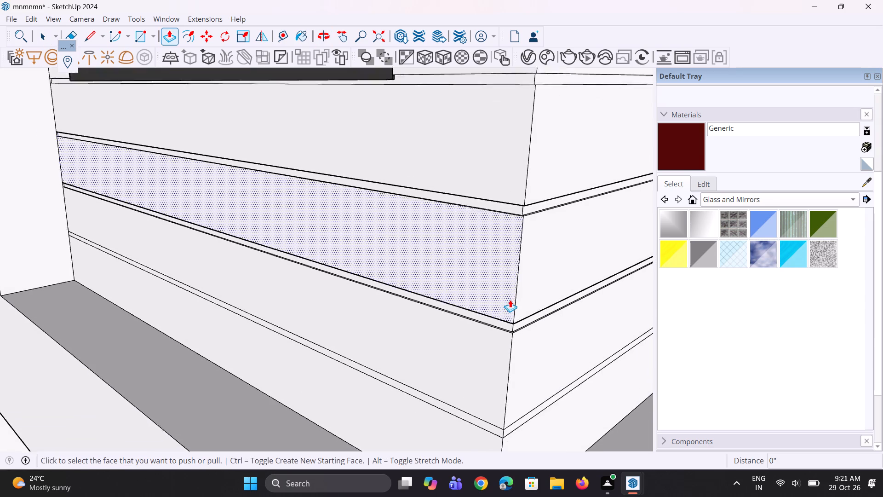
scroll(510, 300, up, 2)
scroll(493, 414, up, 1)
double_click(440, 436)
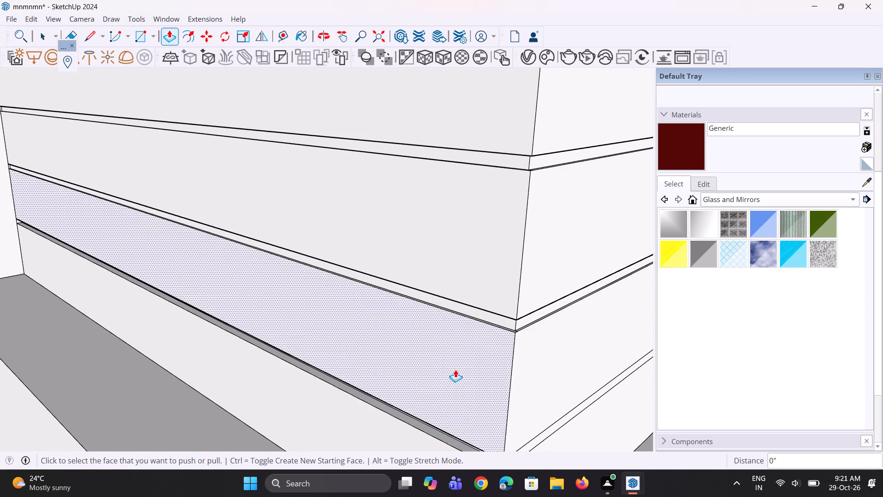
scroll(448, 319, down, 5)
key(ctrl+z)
Recess the lowest groove strip above the grey ledge by 0.3" on both corner faces.
scroll(448, 322, down, 3)
scroll(454, 383, up, 2)
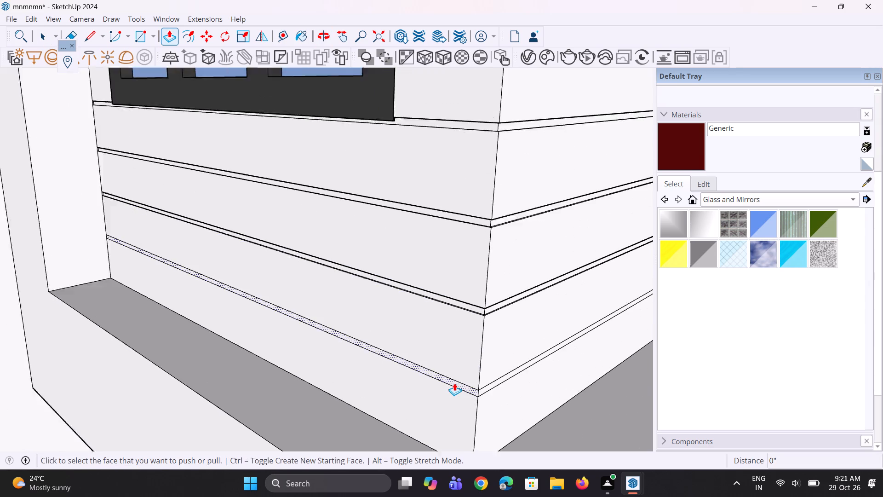
scroll(454, 383, up, 1)
click(454, 383)
text(0.3")
key(Return)
scroll(495, 393, up, 3)
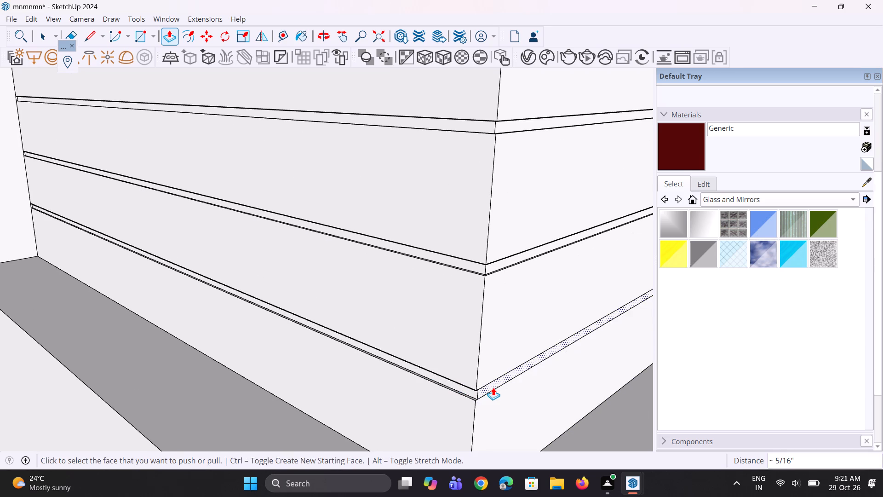
double_click(493, 387)
Recess the top three short groove strips between the large window's far side and the adjoining wall, repeating the 0.3" depth.
scroll(493, 387, down, 15)
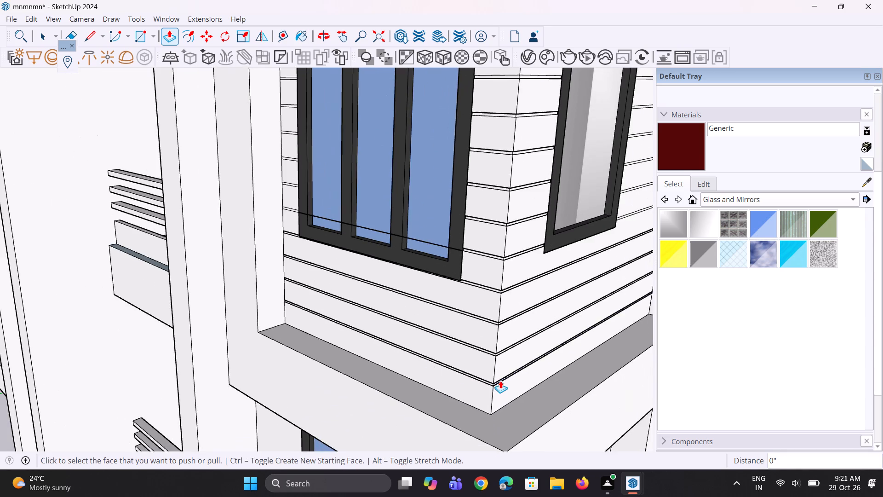
middle_drag(431, 363, 540, 383)
scroll(462, 410, down, 4)
scroll(386, 58, up, 2)
scroll(303, 160, up, 11)
double_click(348, 149)
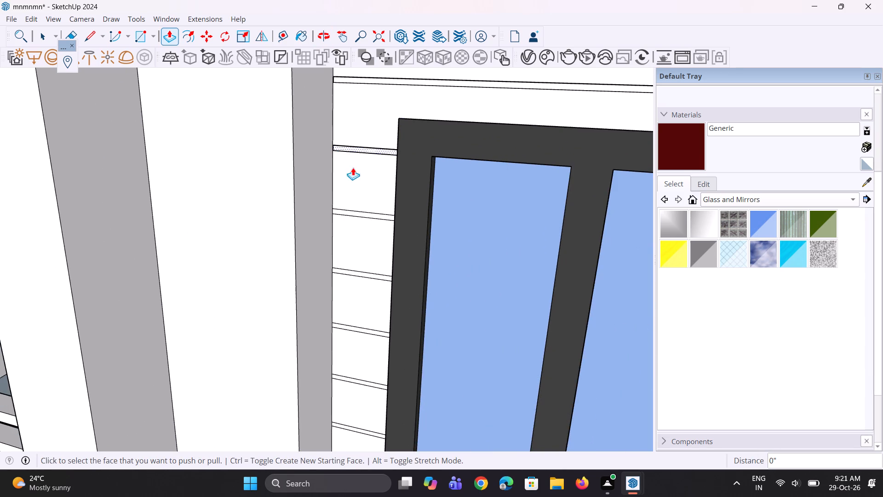
double_click(357, 216)
scroll(357, 179, down, 3)
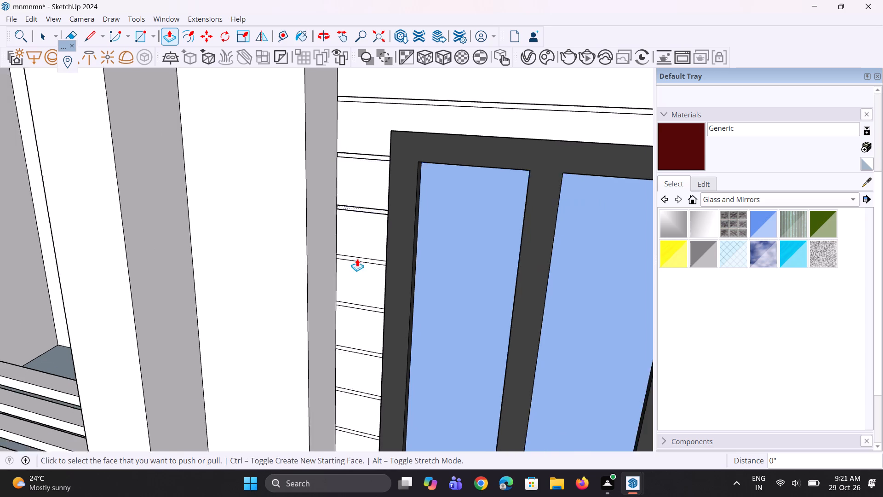
scroll(358, 273, up, 3)
double_click(378, 251)
Recess the remaining five short groove strips between the large window's far side and the adjoining wall, repeating the 0.3" depth.
scroll(360, 169, down, 5)
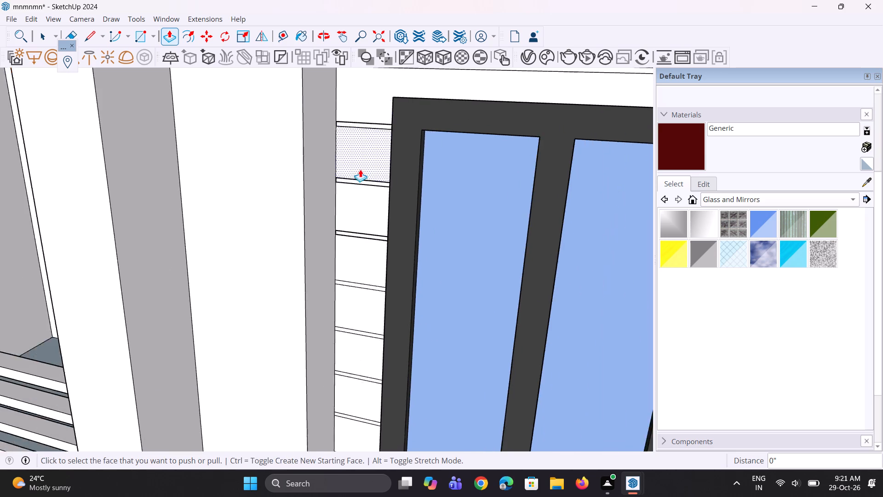
scroll(365, 283, up, 4)
double_click(379, 247)
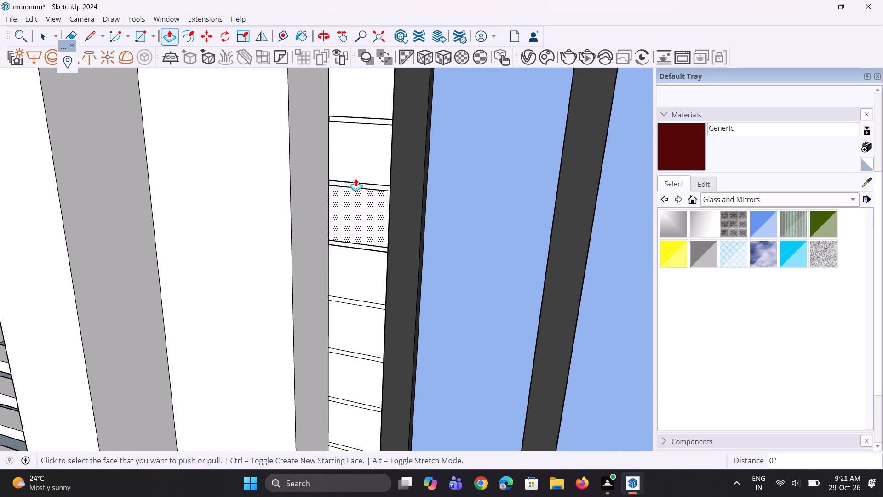
scroll(355, 179, down, 4)
scroll(364, 275, up, 8)
double_click(389, 259)
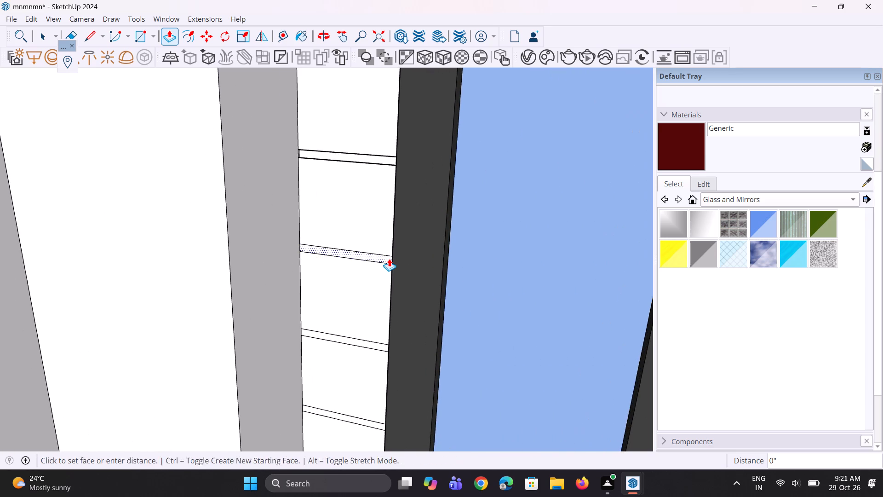
scroll(320, 204, down, 5)
scroll(315, 298, up, 4)
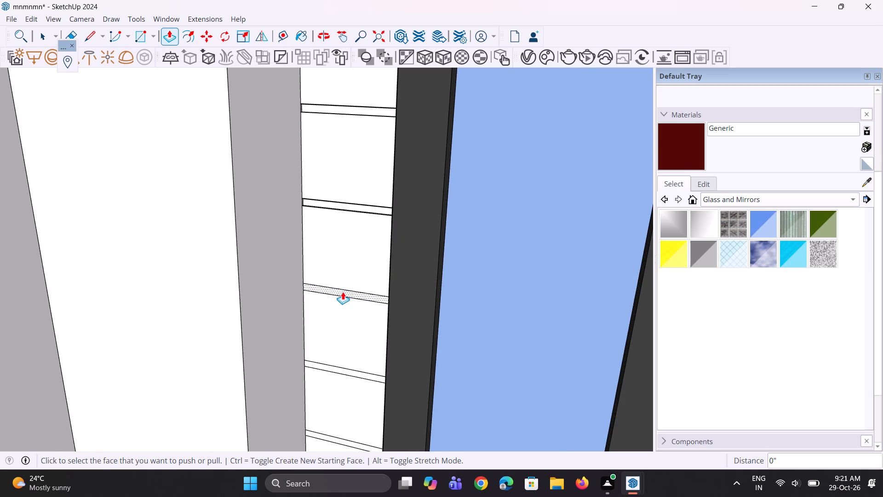
double_click(343, 293)
scroll(346, 211, down, 3)
scroll(325, 376, up, 4)
scroll(363, 338, up, 2)
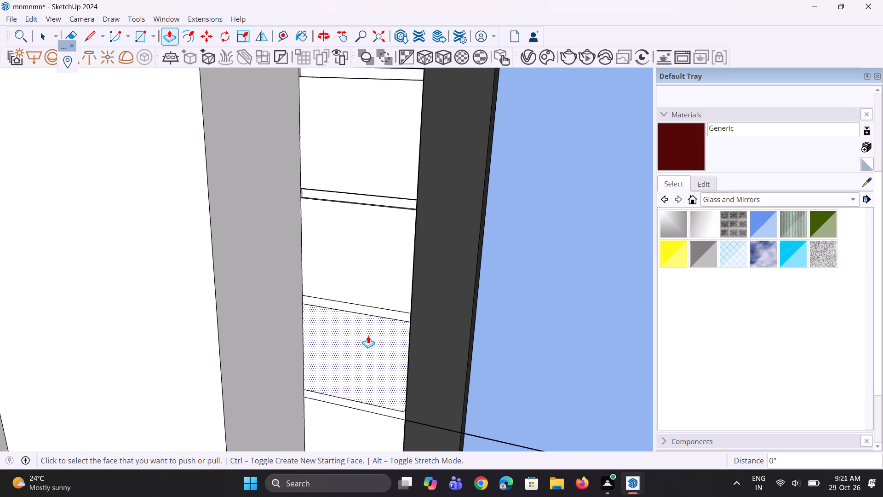
scroll(368, 335, up, 1)
double_click(391, 308)
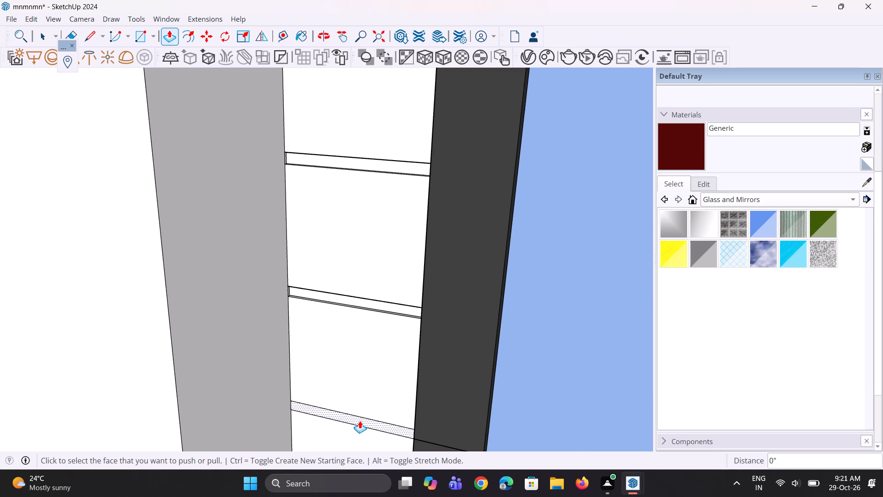
double_click(360, 421)
Erase the stray edge that crosses the lower part of the large window.
scroll(348, 280, down, 10)
middle_drag(344, 350, 344, 347)
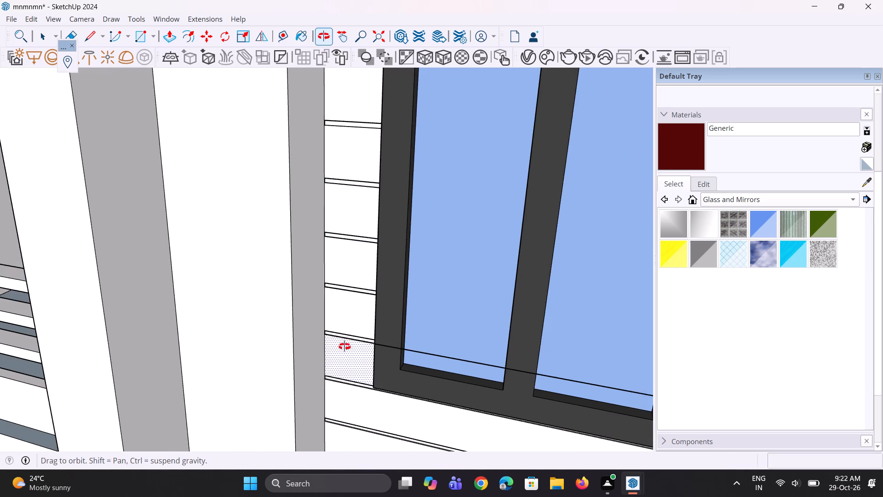
middle_drag(344, 347, 347, 337)
scroll(387, 374, up, 9)
scroll(339, 407, up, 2)
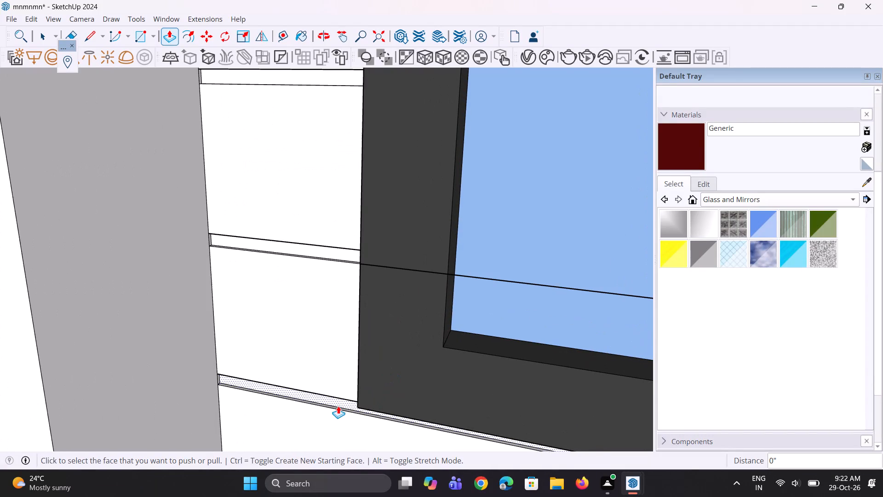
key(e)
drag(407, 266, 407, 294)
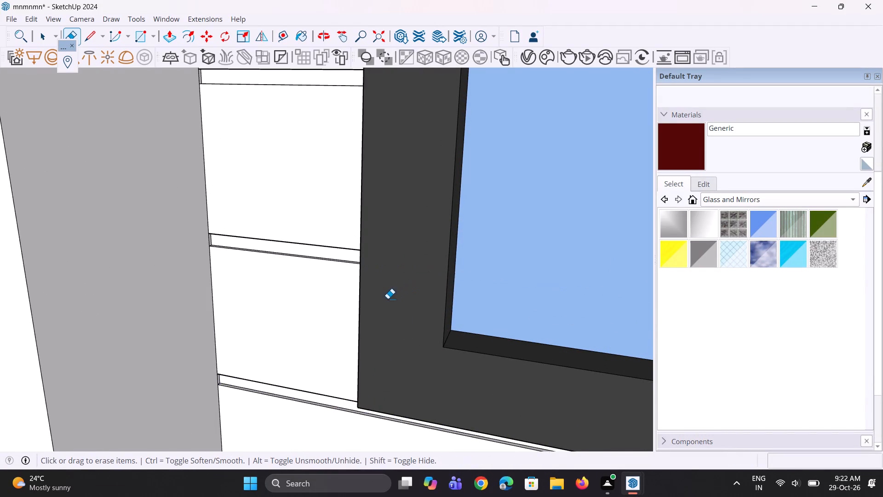
Recess the top four groove strips between the small window and the adjoining pillar on the same bay, repeating the 0.3" depth.
scroll(386, 300, down, 16)
scroll(385, 293, down, 11)
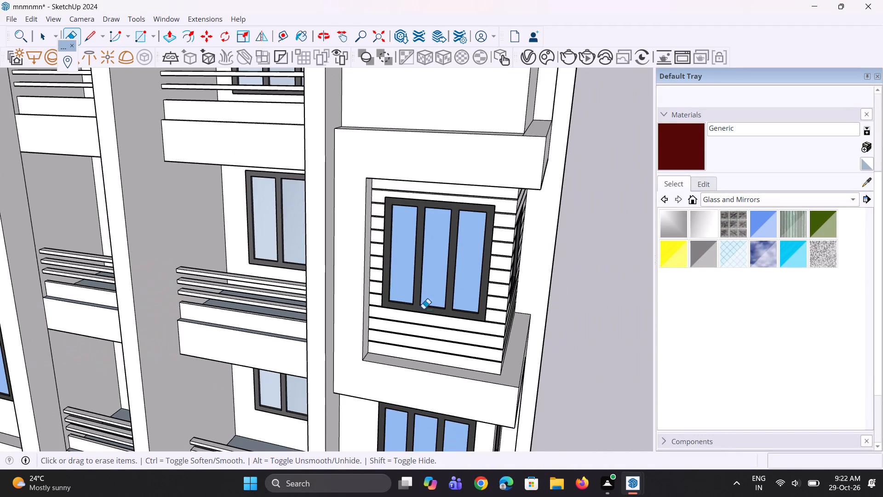
middle_drag(476, 359, 250, 348)
scroll(450, 268, up, 6)
scroll(386, 231, up, 3)
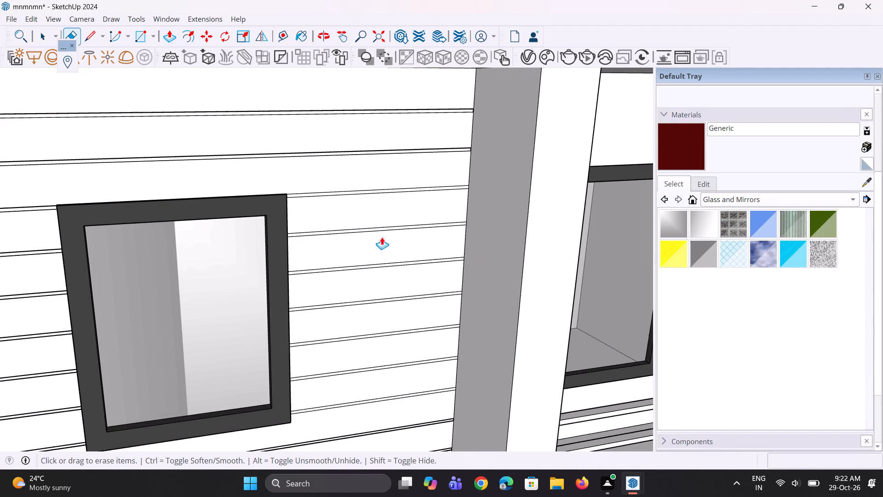
key(p)
scroll(367, 249, up, 3)
scroll(317, 204, up, 3)
double_click(309, 165)
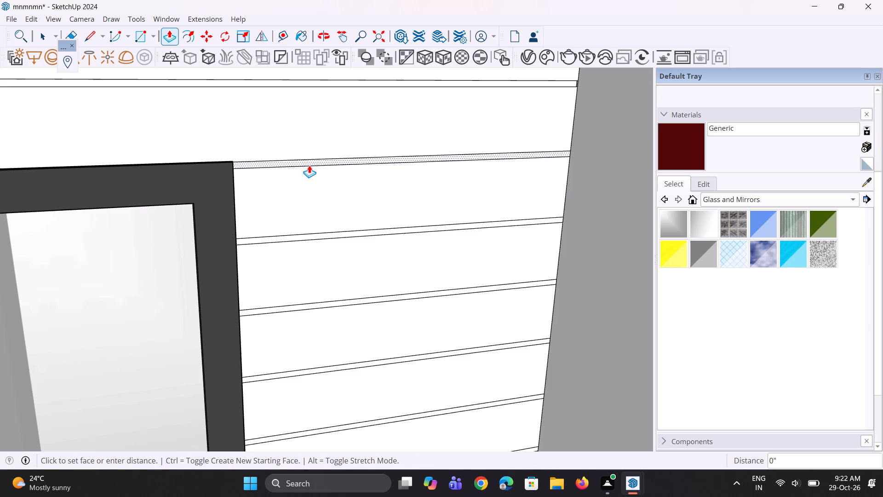
double_click(303, 239)
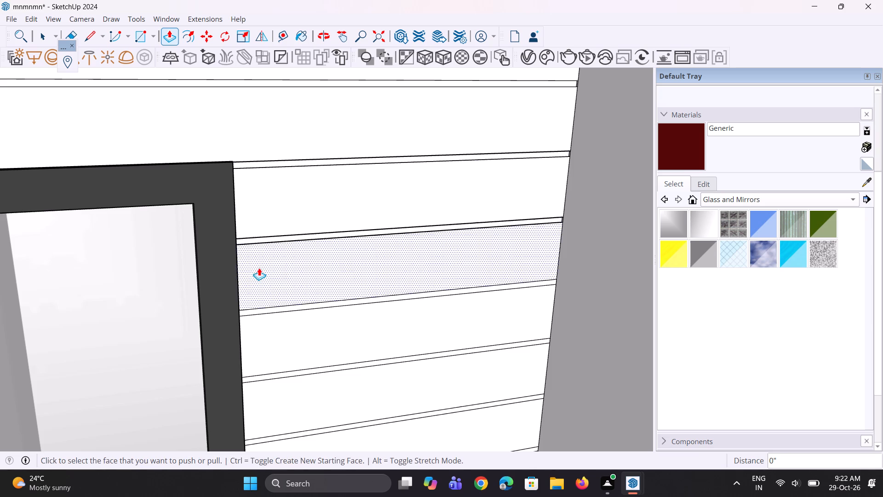
middle_drag(270, 273, 351, 268)
scroll(303, 300, up, 1)
double_click(305, 314)
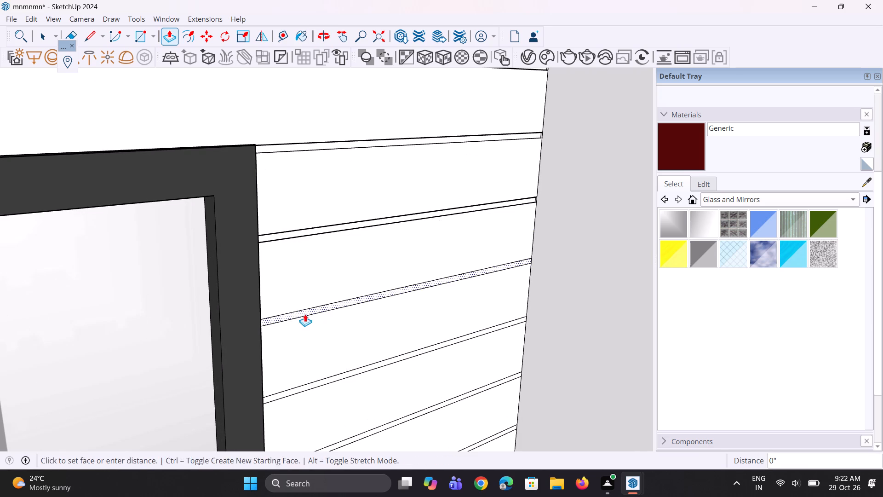
double_click(350, 376)
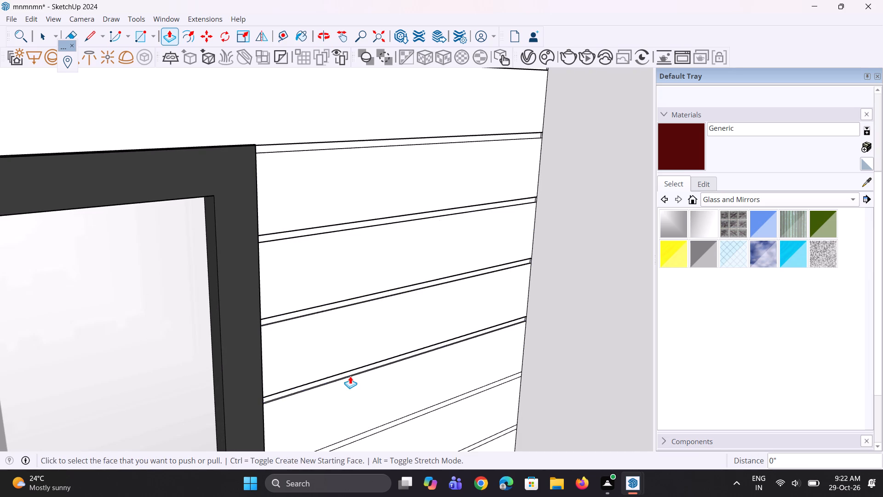
Recess the remaining three groove strips between the small window and the adjoining pillar, repeating the 0.3" depth.
scroll(307, 92, down, 11)
scroll(321, 170, up, 2)
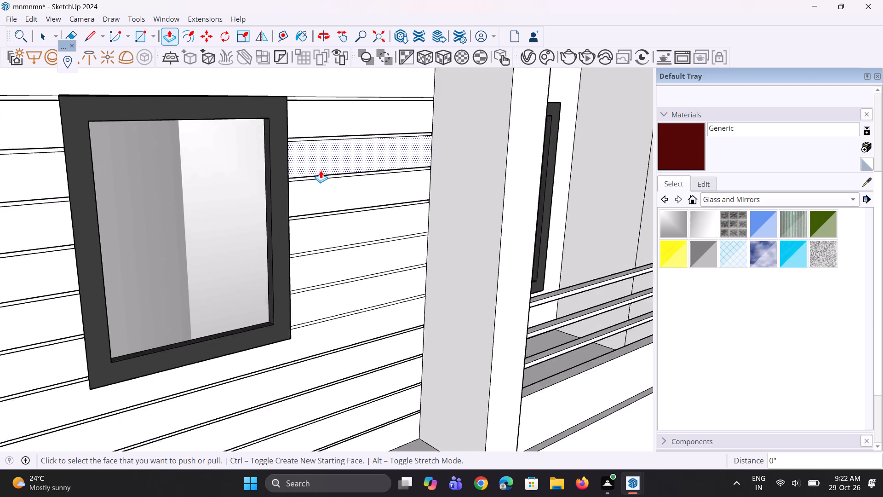
scroll(321, 170, up, 2)
scroll(321, 175, down, 1)
scroll(321, 231, up, 4)
scroll(320, 274, up, 3)
double_click(323, 272)
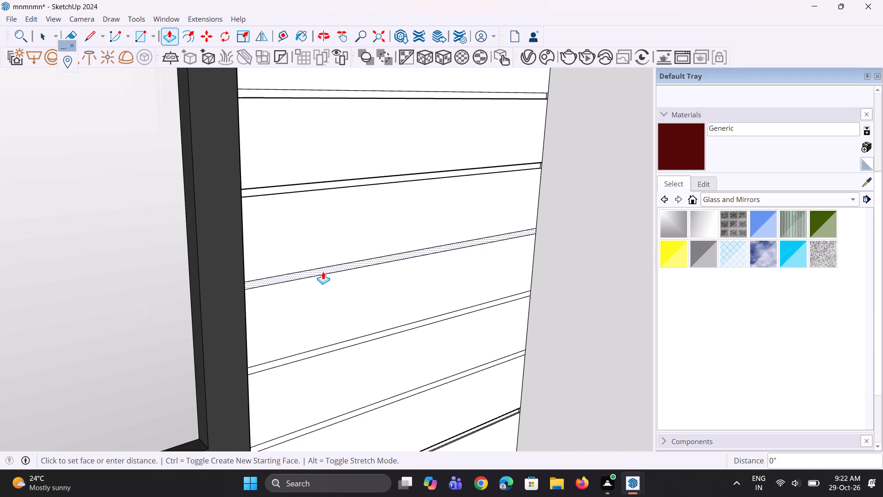
double_click(358, 344)
scroll(354, 303, down, 5)
scroll(368, 356, up, 4)
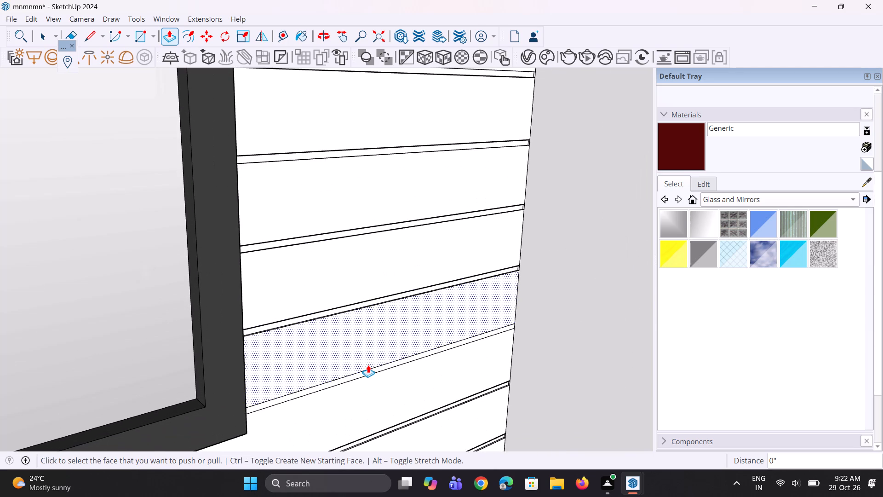
double_click(392, 366)
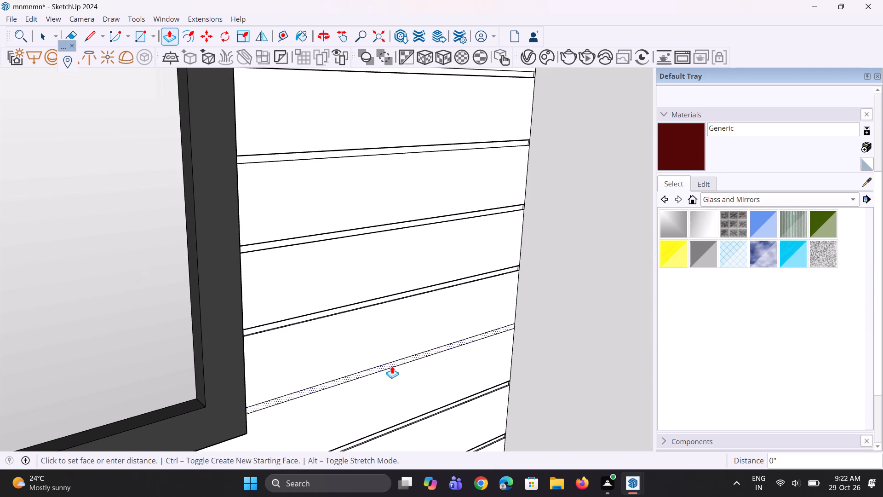
On the building's lowest corner bay, recess the long groove strip just above the large three-pane window by the repeated 0.3" depth.
scroll(392, 367, down, 15)
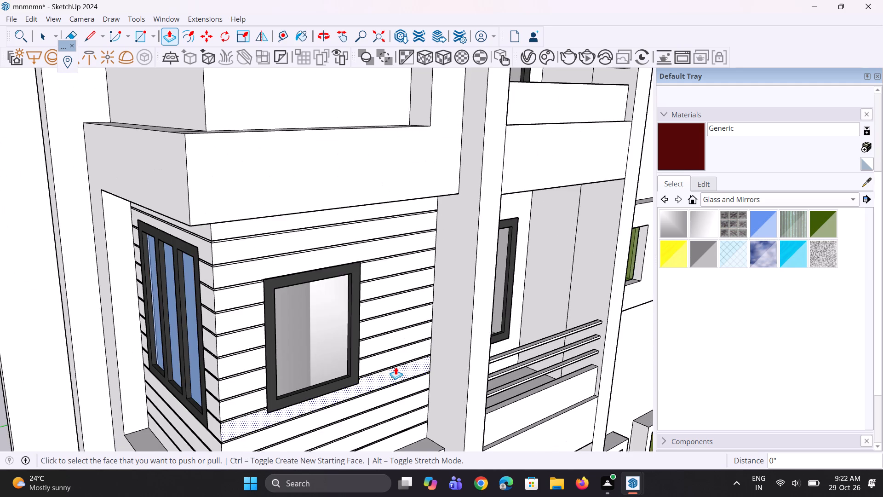
middle_drag(396, 367, 395, 326)
scroll(395, 307, down, 10)
middle_drag(400, 319, 411, 365)
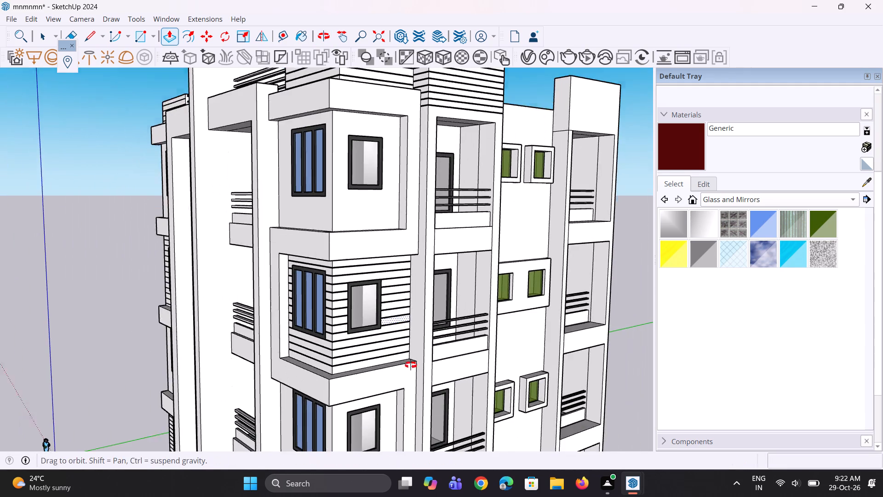
middle_drag(411, 365, 413, 370)
scroll(348, 299, down, 14)
scroll(330, 399, up, 4)
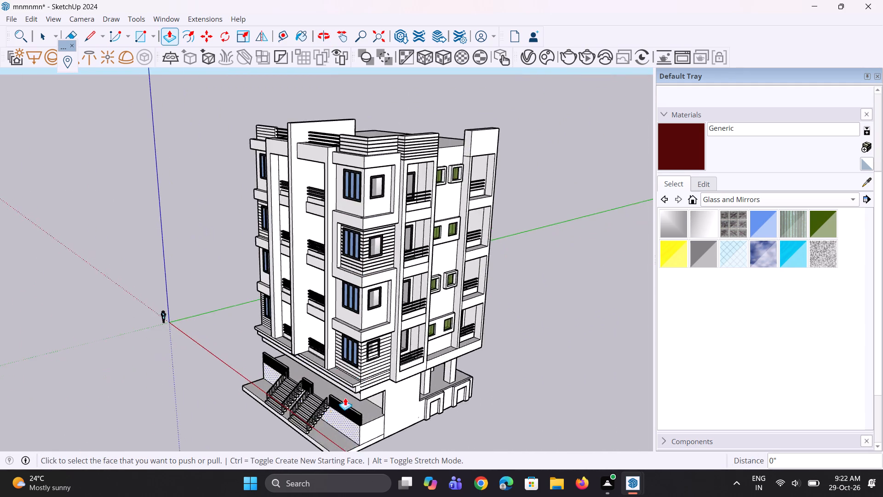
scroll(362, 371, up, 12)
middle_drag(345, 391, 379, 376)
scroll(441, 239, up, 2)
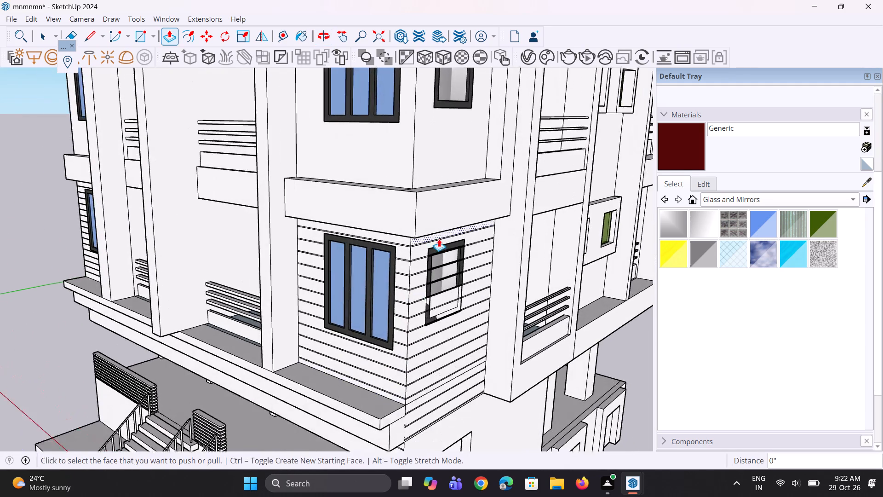
scroll(439, 239, up, 2)
scroll(366, 243, up, 9)
double_click(378, 243)
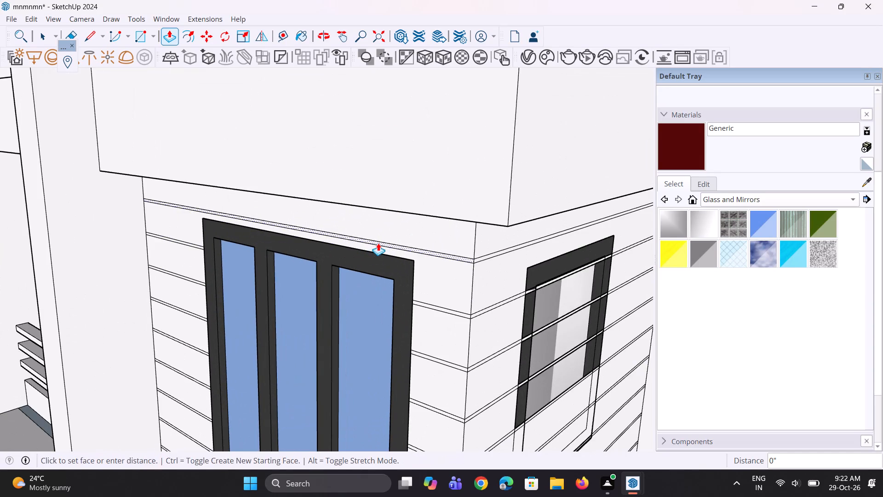
Recess the top two short groove strips between the lowest bay's large window and the building corner, repeating the 0.3" depth.
scroll(390, 294, down, 4)
scroll(390, 294, up, 1)
middle_drag(392, 294, 402, 239)
scroll(423, 253, up, 3)
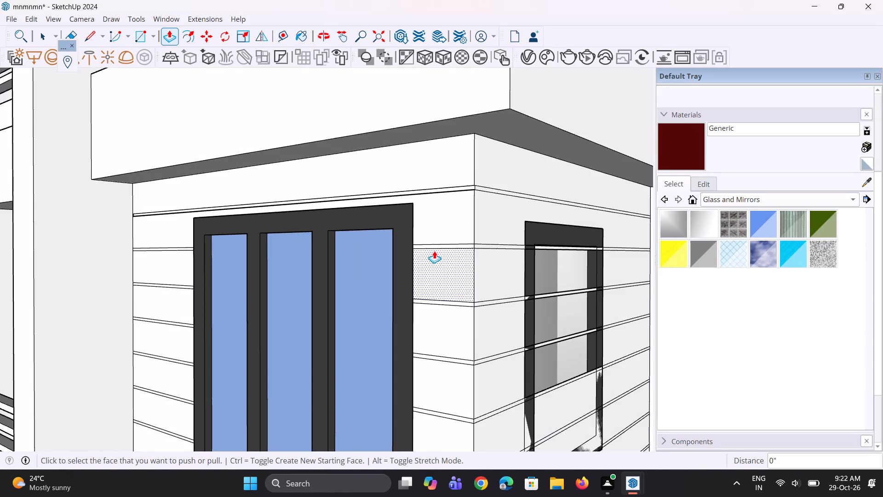
scroll(441, 247, up, 6)
double_click(444, 246)
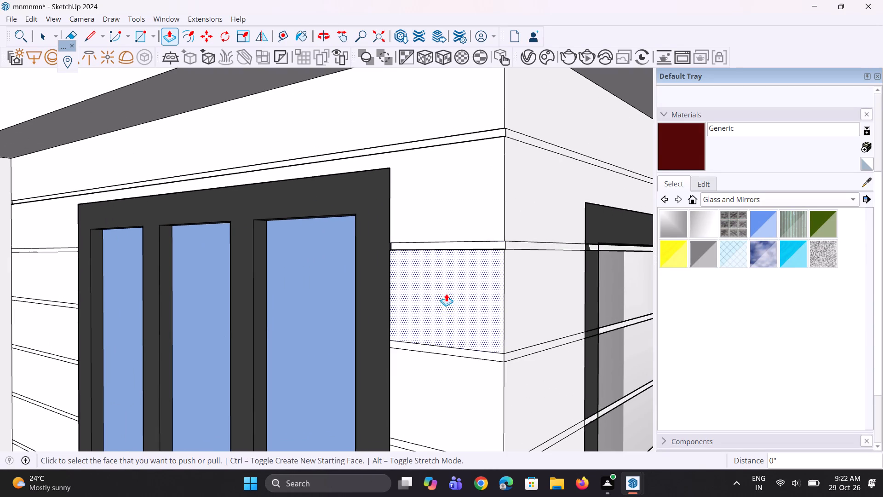
double_click(430, 350)
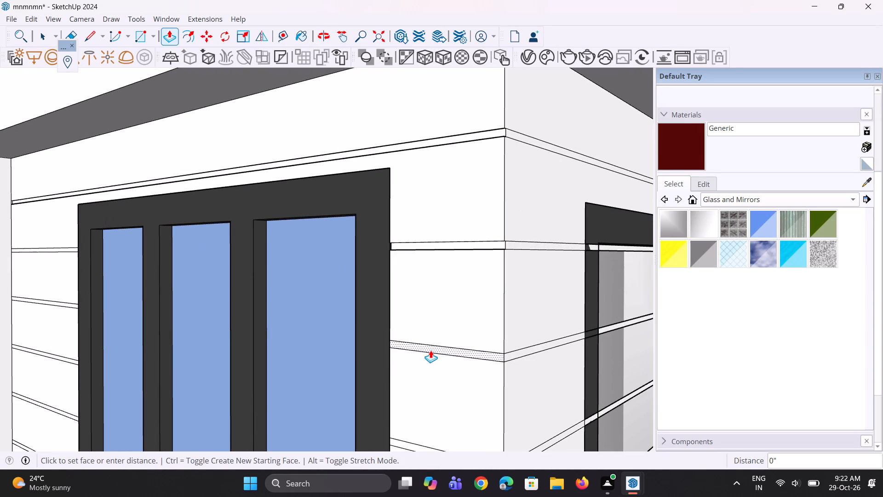
Recess the third, fourth and fifth short groove strips between the lowest bay's large window and the corner, repeating the 0.3" depth.
scroll(448, 296, down, 5)
scroll(168, 287, up, 2)
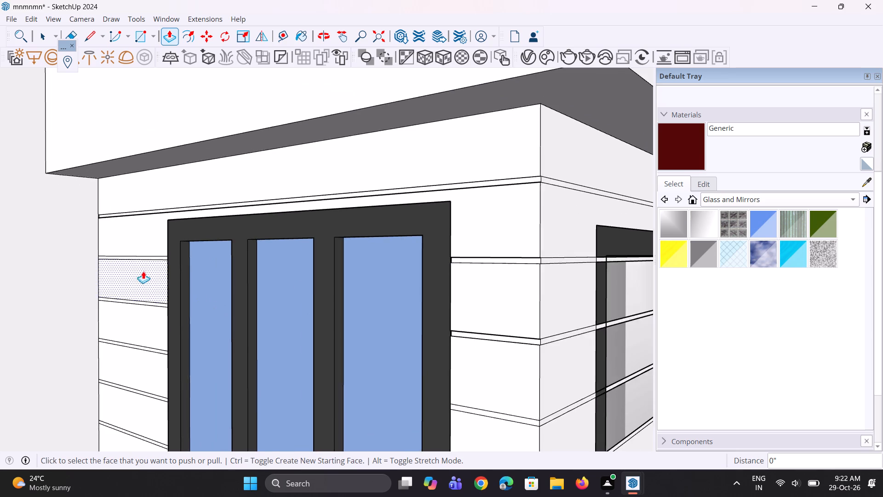
scroll(418, 172, down, 12)
scroll(442, 281, up, 2)
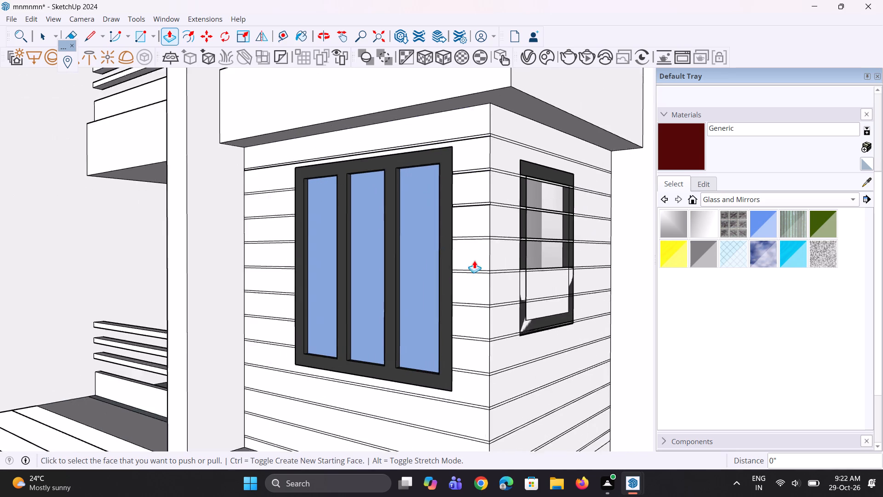
scroll(474, 260, up, 4)
double_click(486, 233)
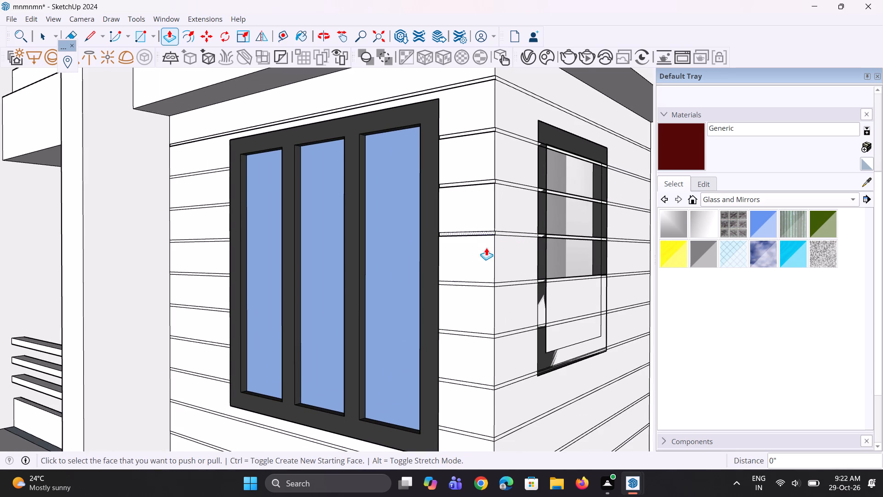
scroll(486, 277, up, 1)
double_click(488, 285)
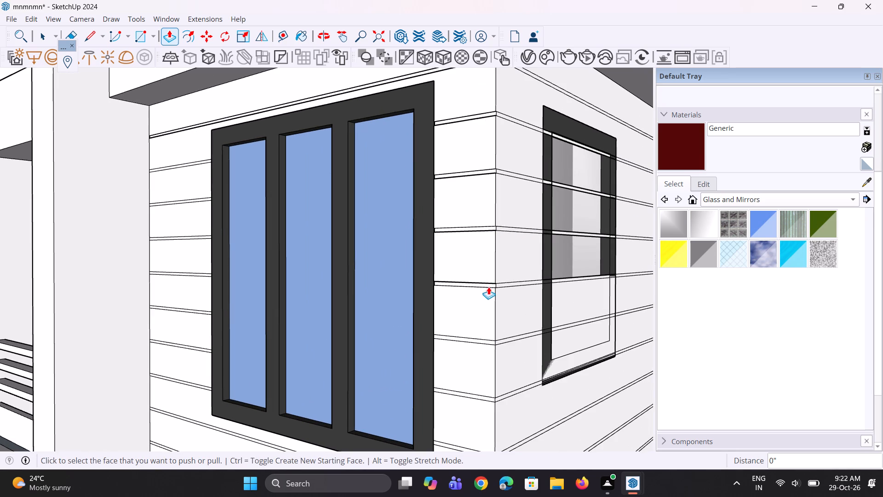
double_click(479, 343)
Recess the two lowest short groove strips between the lowest bay's large window and the corner, repeating the 0.3" depth.
scroll(478, 225, down, 4)
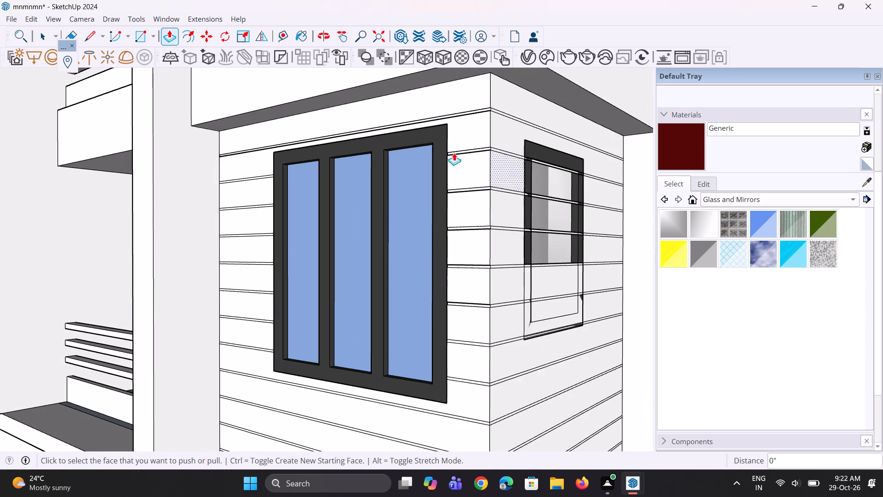
scroll(447, 151, down, 4)
scroll(465, 339, up, 11)
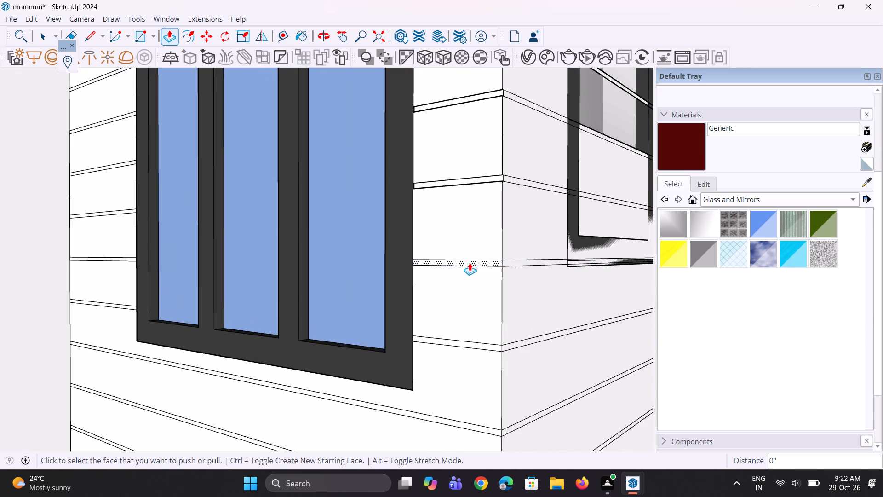
double_click(470, 263)
double_click(465, 347)
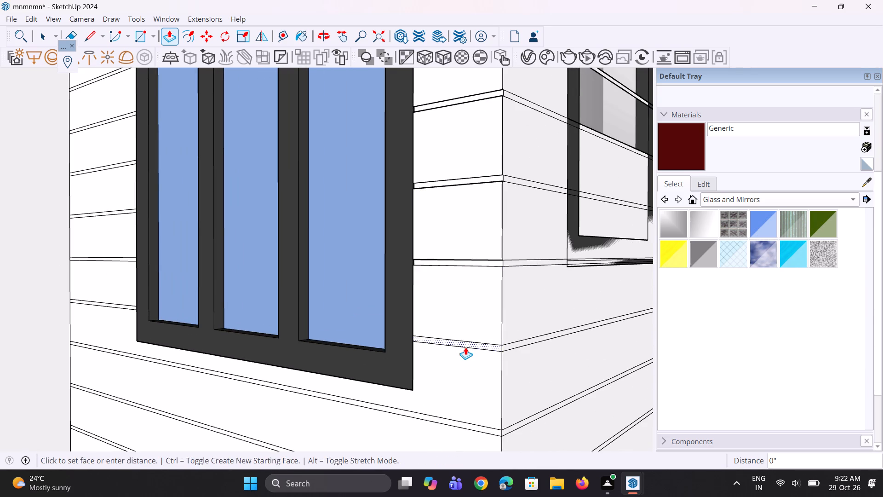
scroll(415, 260, down, 4)
scroll(420, 358, up, 3)
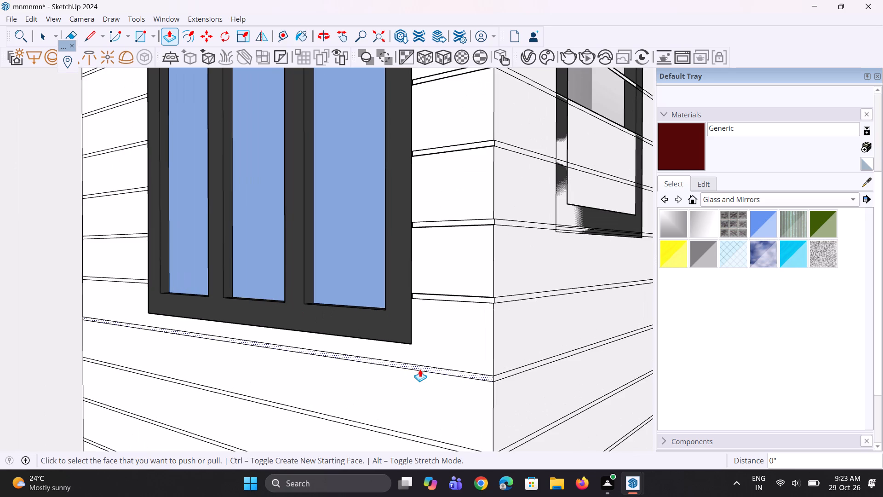
Recess the four long groove strips below the lowest bay's large three-pane window, repeating the 0.3" depth.
double_click(420, 369)
scroll(413, 251, down, 8)
scroll(405, 356, up, 3)
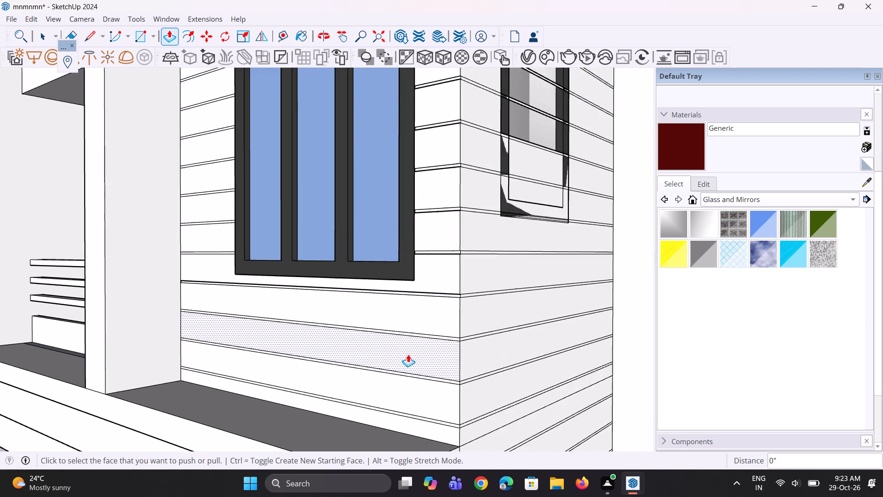
scroll(408, 354, up, 5)
double_click(451, 329)
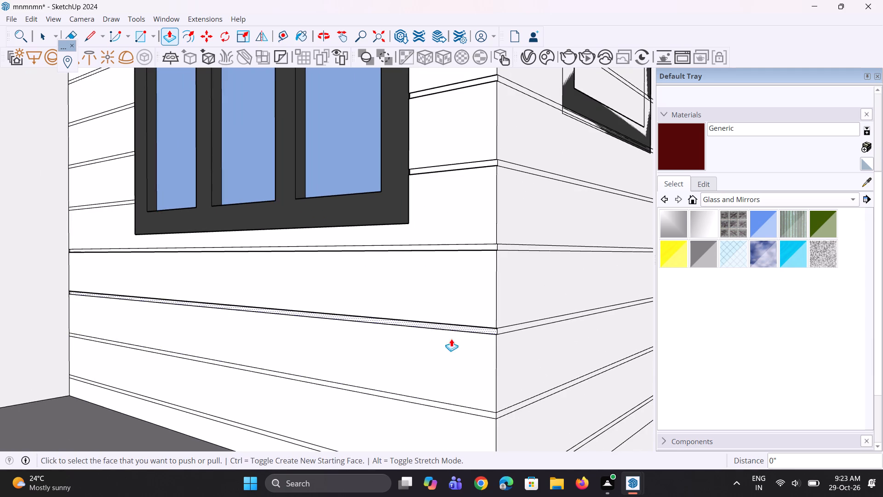
double_click(437, 405)
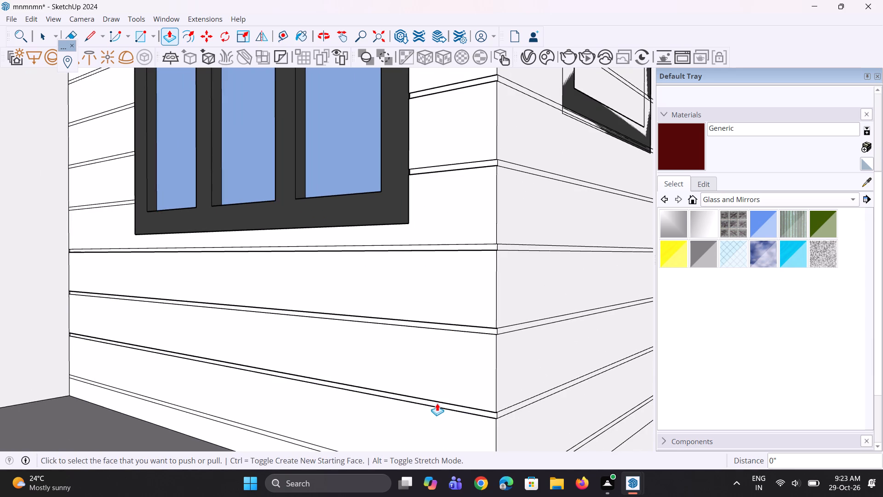
scroll(390, 277, down, 6)
scroll(371, 413, up, 2)
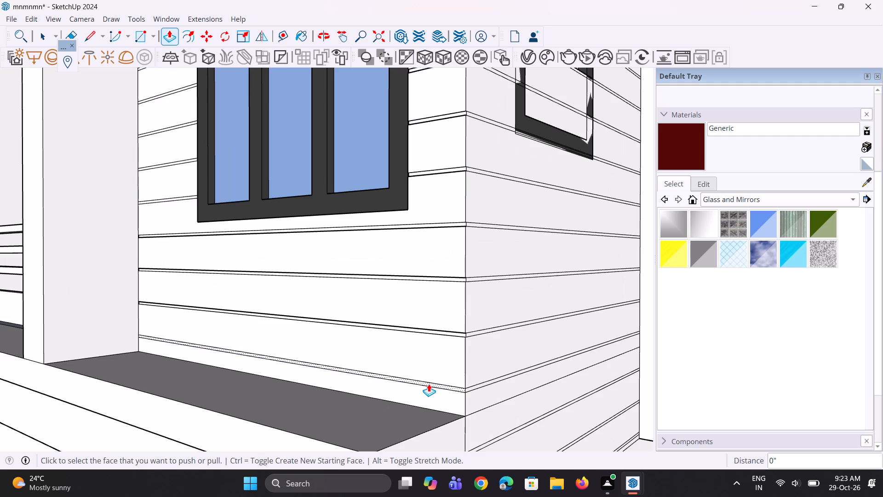
double_click(429, 384)
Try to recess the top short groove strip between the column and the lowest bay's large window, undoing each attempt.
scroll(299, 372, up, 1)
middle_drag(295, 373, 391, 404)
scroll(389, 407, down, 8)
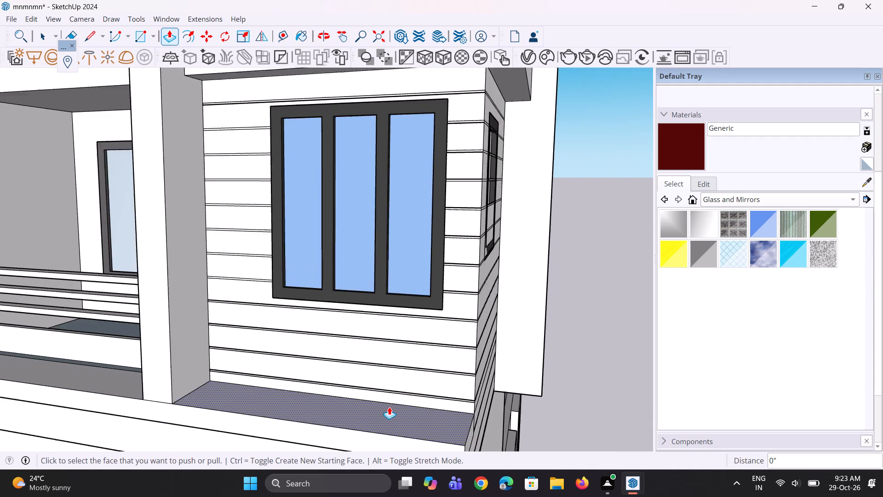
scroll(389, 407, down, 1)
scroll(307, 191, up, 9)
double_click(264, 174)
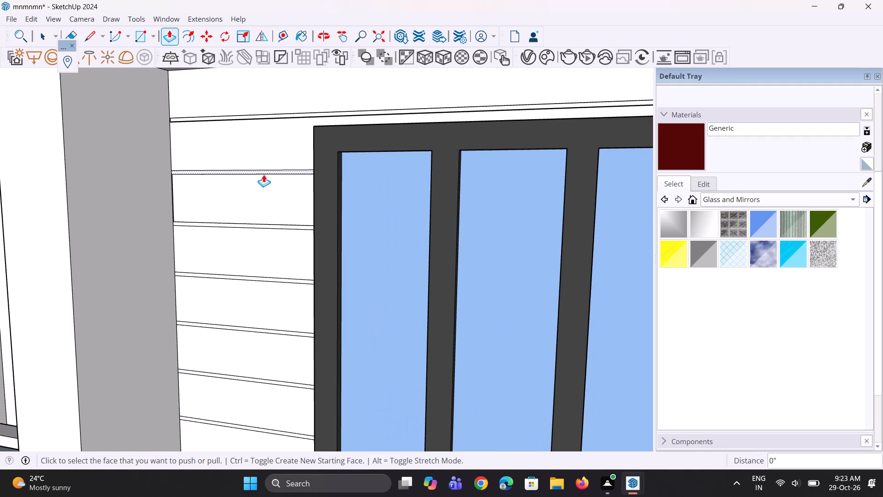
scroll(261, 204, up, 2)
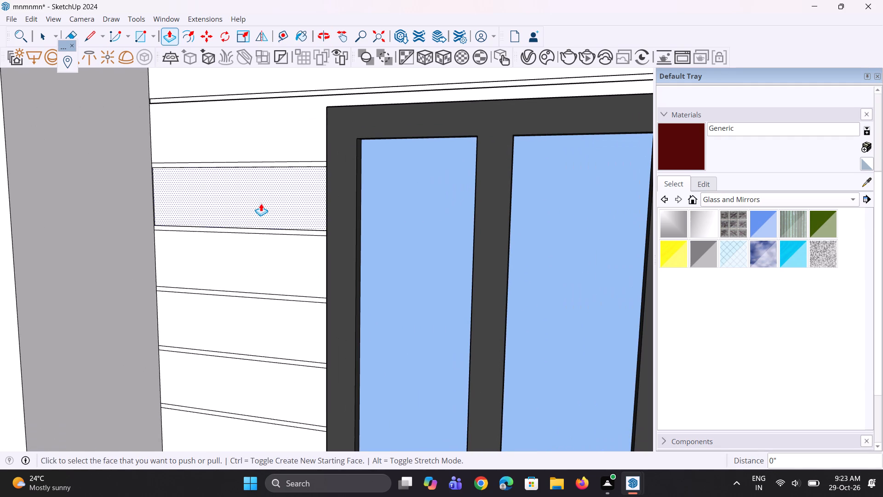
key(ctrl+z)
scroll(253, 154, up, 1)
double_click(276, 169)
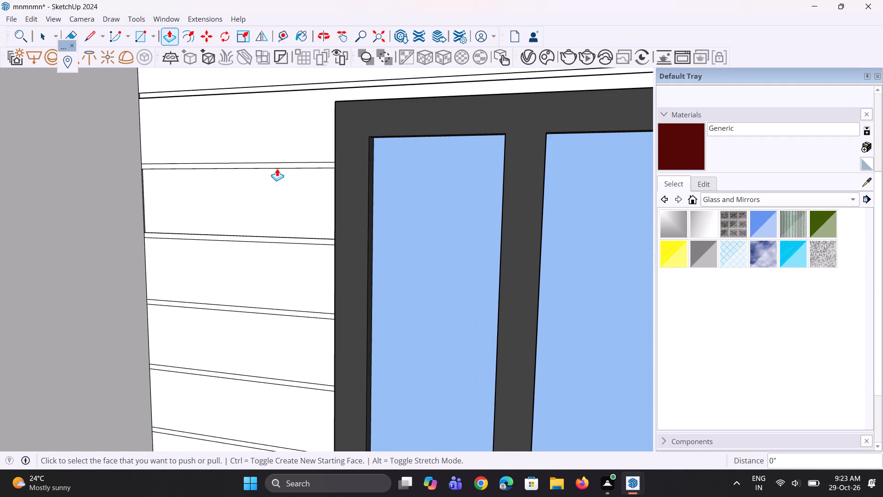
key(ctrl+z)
Recess the top three short groove strips between the column and the lowest bay's large window, repeating the 0.3" depth.
scroll(286, 161, up, 1)
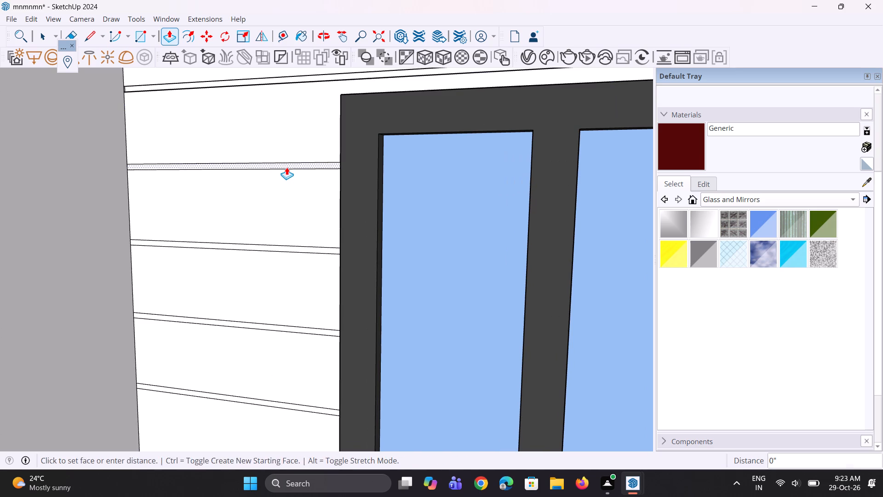
double_click(287, 167)
scroll(283, 141, down, 3)
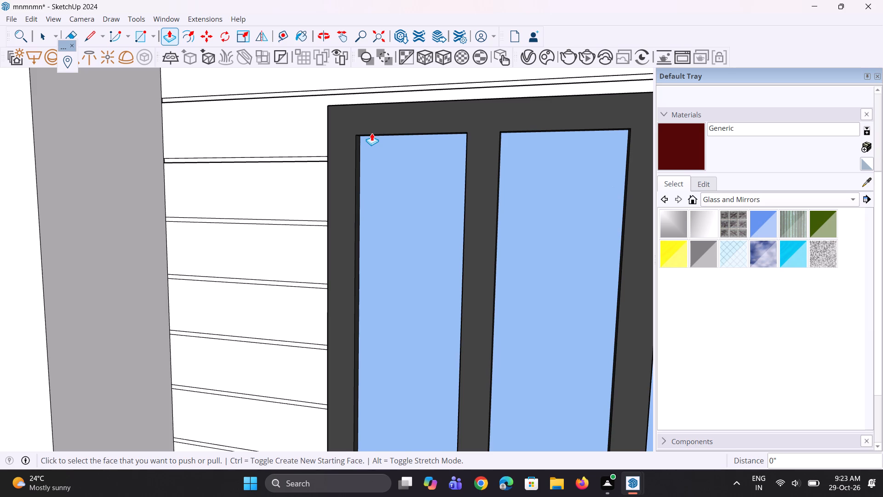
scroll(284, 281, up, 2)
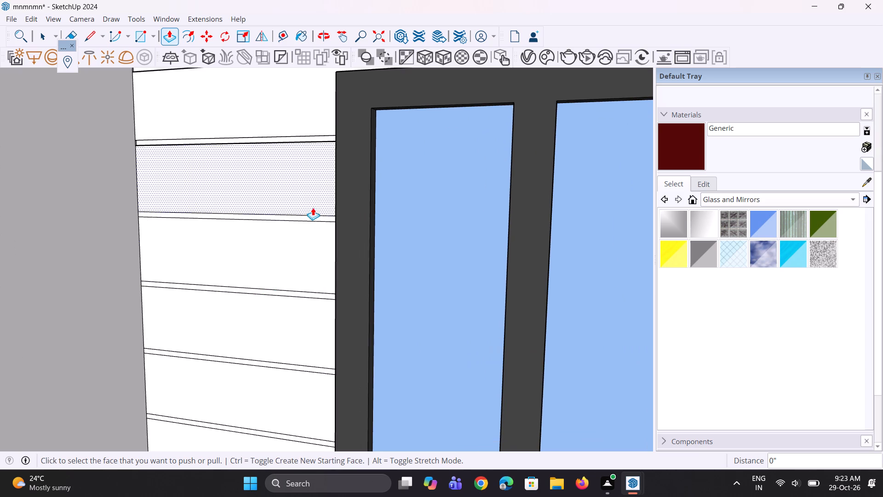
scroll(318, 216, up, 1)
click(322, 220)
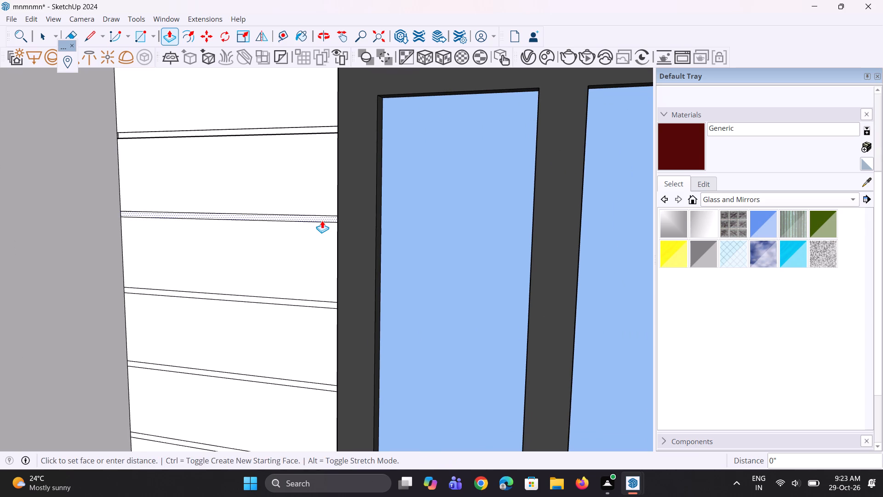
click(322, 220)
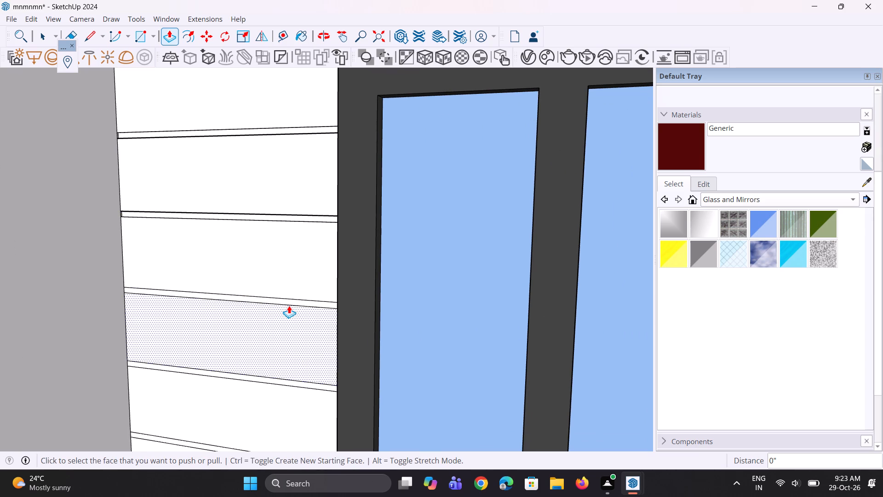
double_click(295, 302)
scroll(294, 274, down, 5)
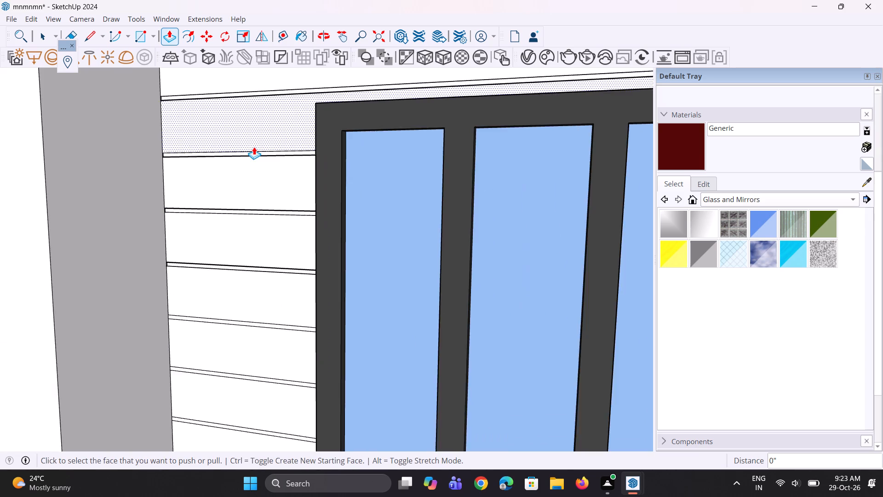
Recess the four lowest short groove strips between the column and the lowest bay's large window, repeating the 0.3" depth.
scroll(254, 147, down, 5)
middle_drag(269, 226, 247, 251)
scroll(224, 289, up, 4)
scroll(293, 267, up, 2)
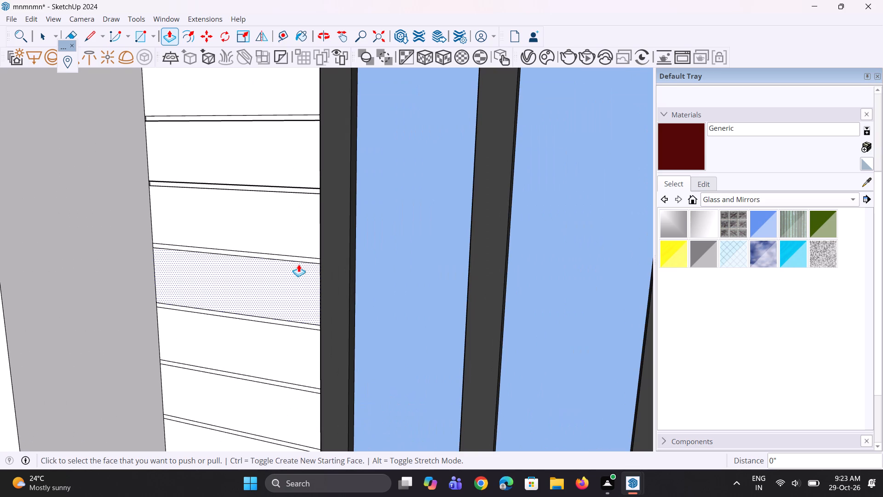
double_click(299, 260)
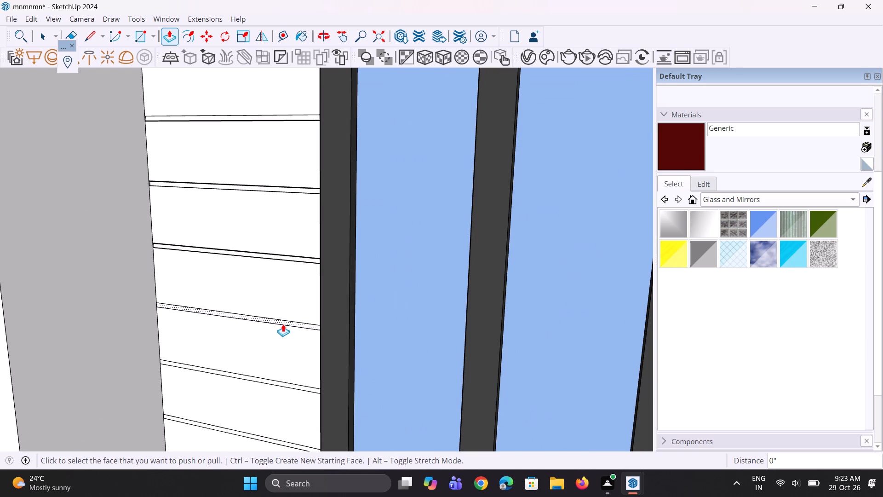
double_click(283, 324)
scroll(246, 262, down, 10)
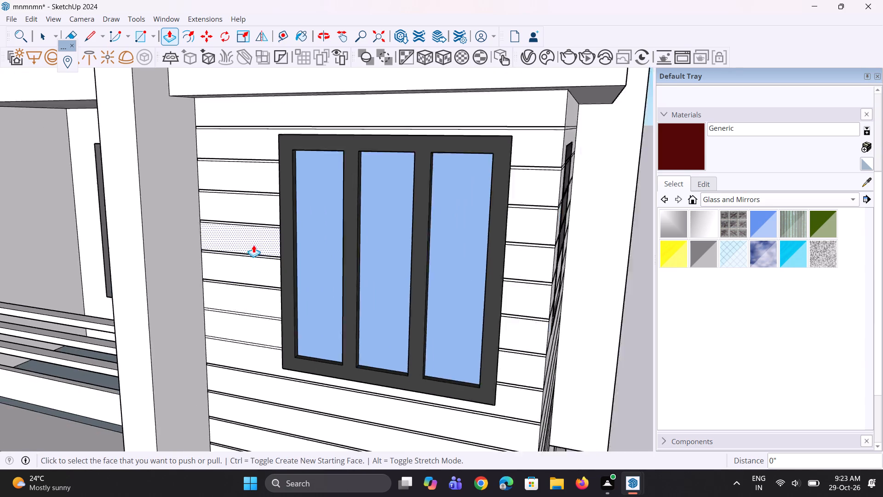
scroll(253, 245, down, 1)
scroll(262, 335, up, 13)
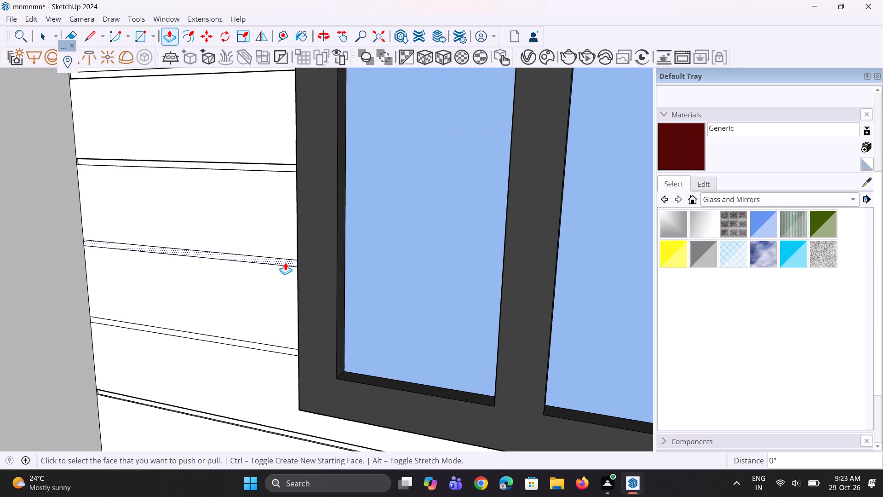
double_click(285, 262)
double_click(273, 350)
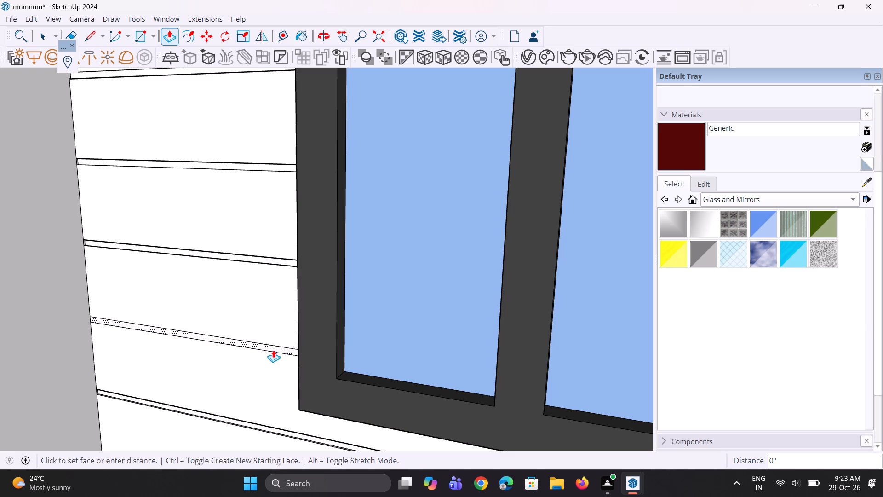
On the lowest bay's adjoining side wall with the smaller window, recess the top two groove strips by the repeated 0.3" depth.
scroll(238, 344, down, 18)
middle_drag(370, 310, 366, 310)
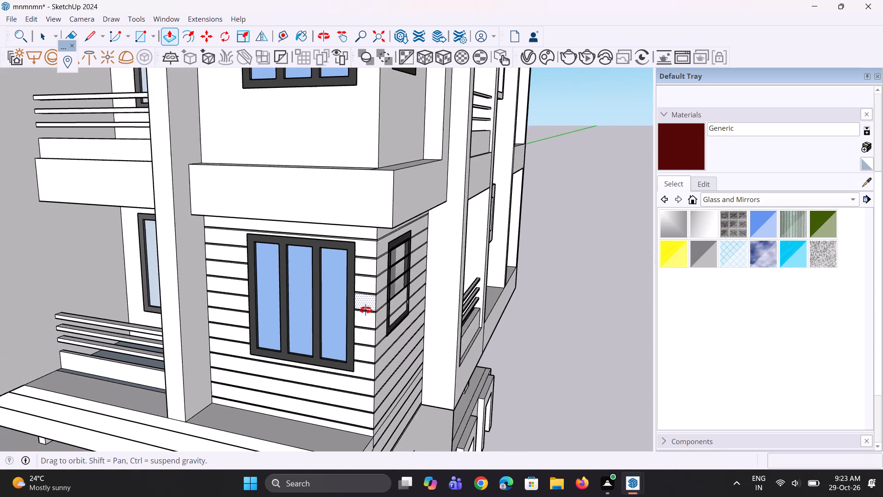
middle_drag(366, 310, 320, 301)
scroll(338, 224, up, 7)
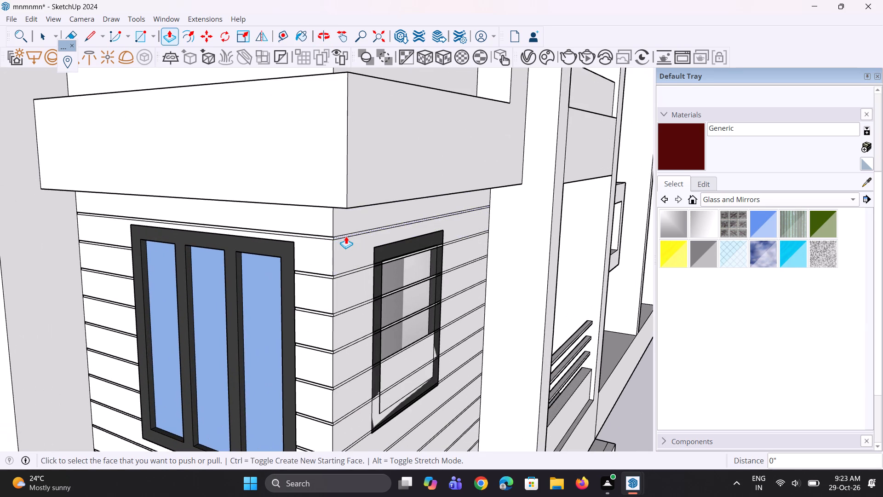
double_click(346, 236)
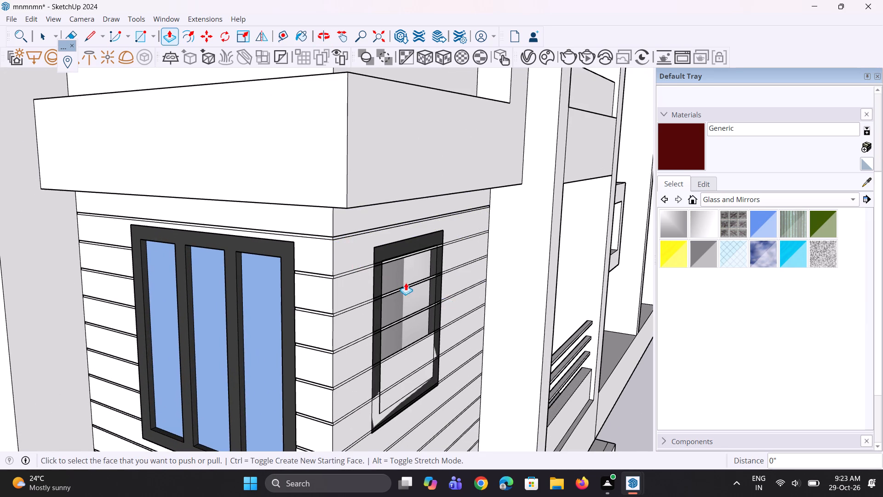
scroll(374, 280, up, 5)
double_click(353, 269)
scroll(455, 248, up, 2)
key(space)
key(space)
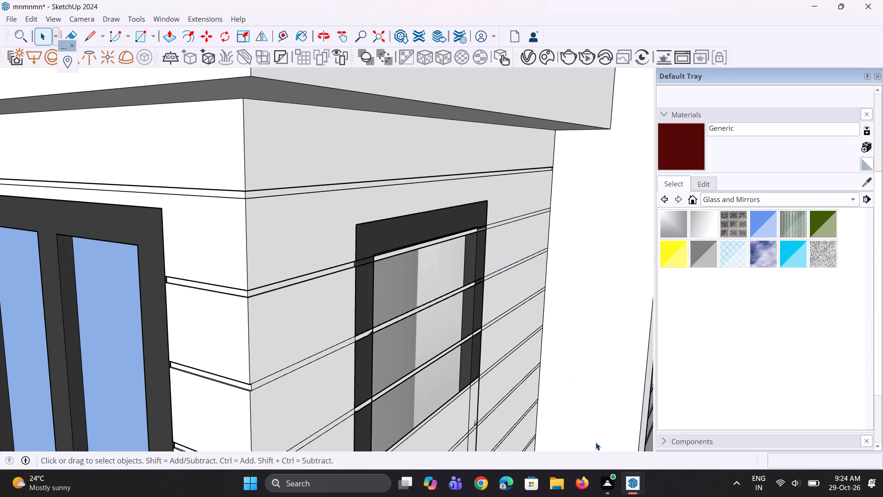